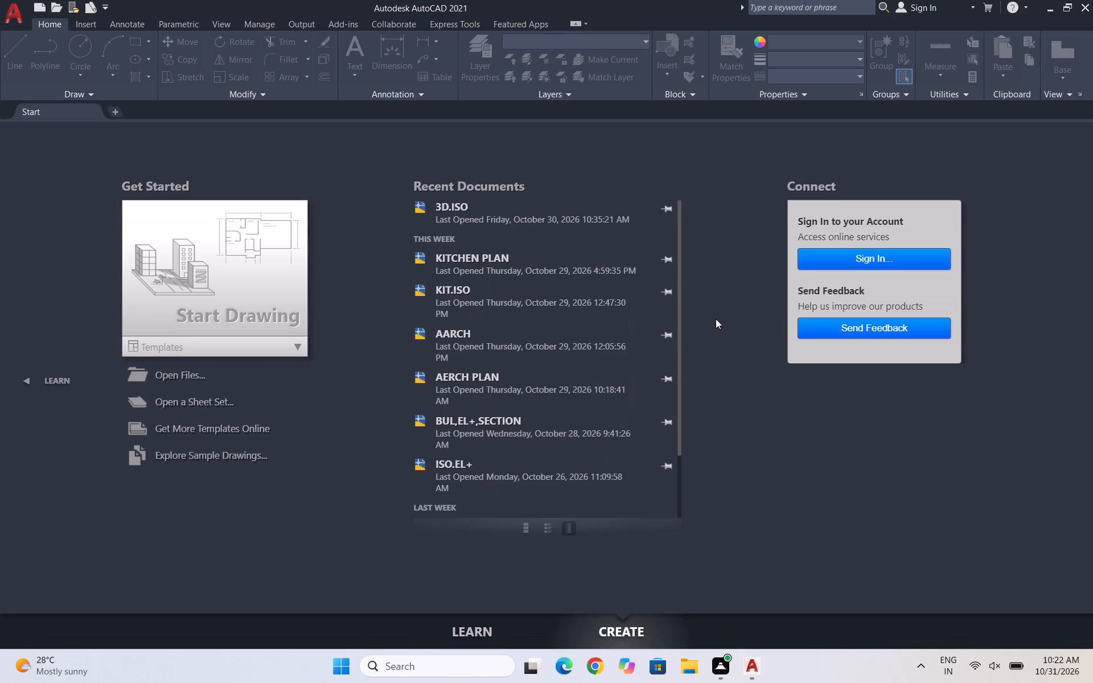
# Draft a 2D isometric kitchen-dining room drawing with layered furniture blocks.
# Start a new blank drawing.
pyautogui.doubleClick(272, 261)
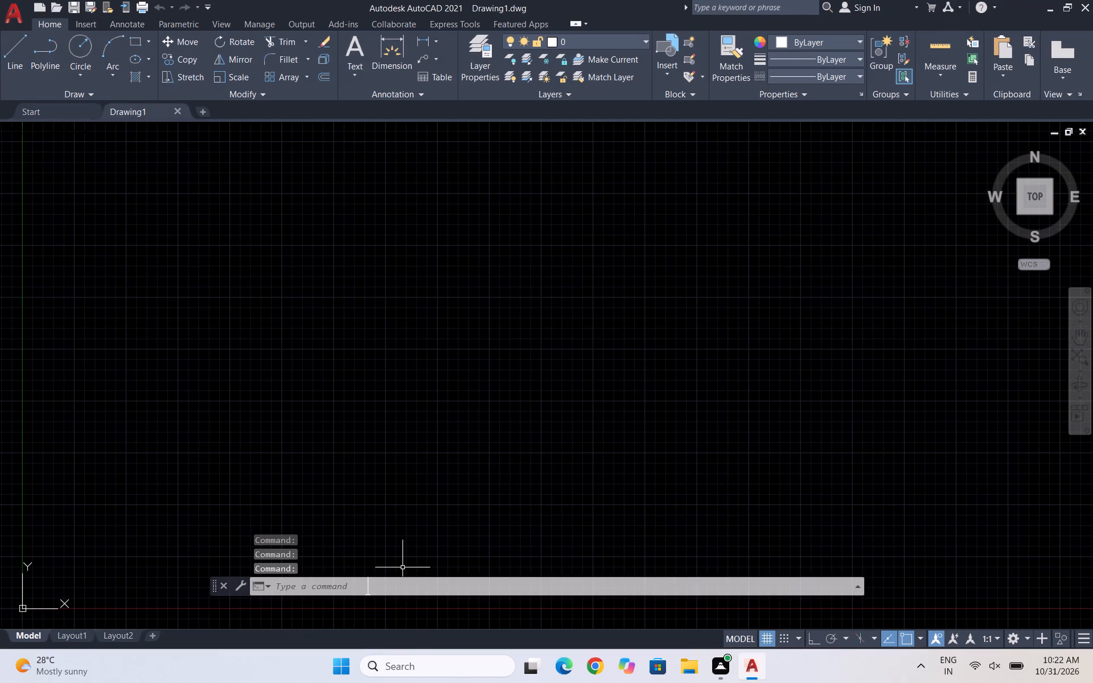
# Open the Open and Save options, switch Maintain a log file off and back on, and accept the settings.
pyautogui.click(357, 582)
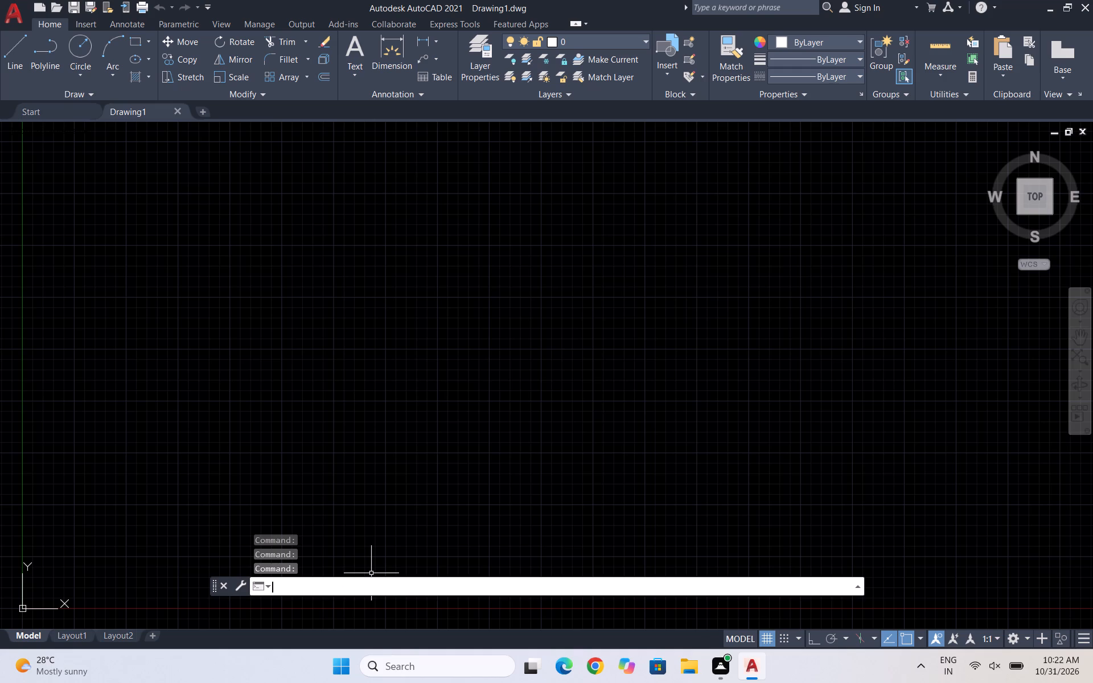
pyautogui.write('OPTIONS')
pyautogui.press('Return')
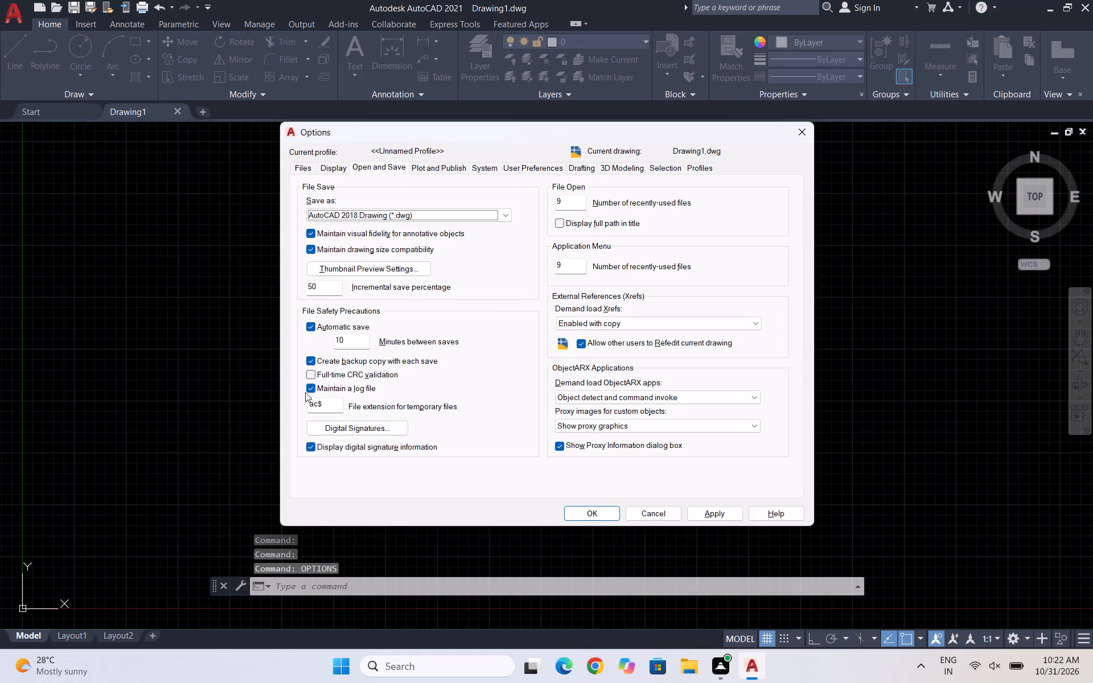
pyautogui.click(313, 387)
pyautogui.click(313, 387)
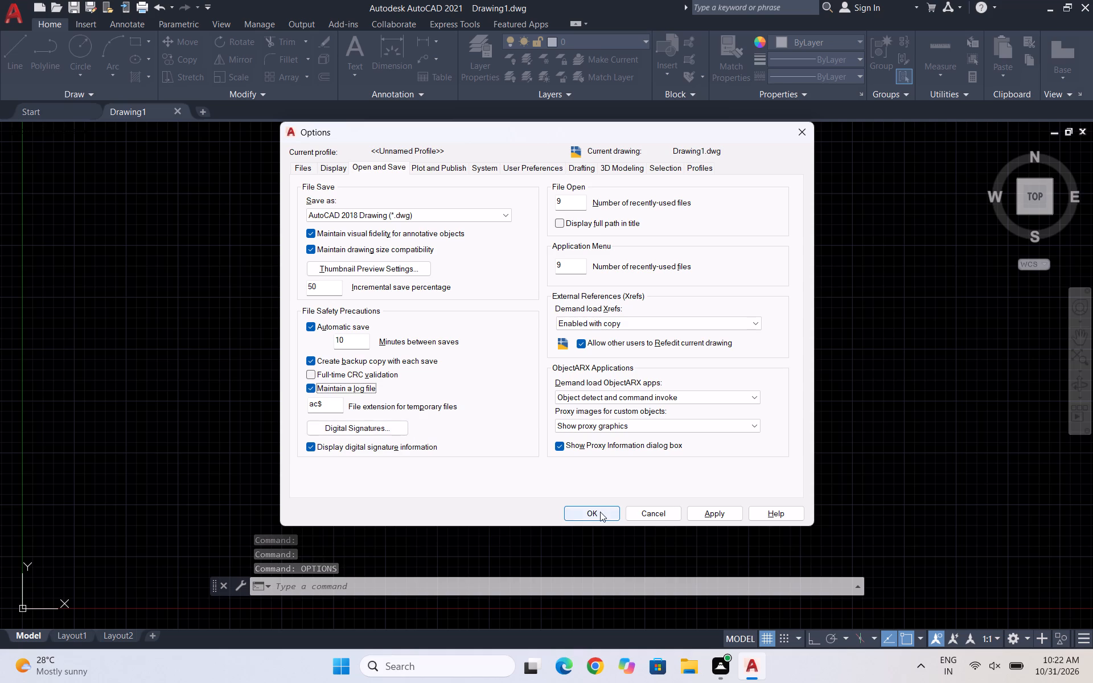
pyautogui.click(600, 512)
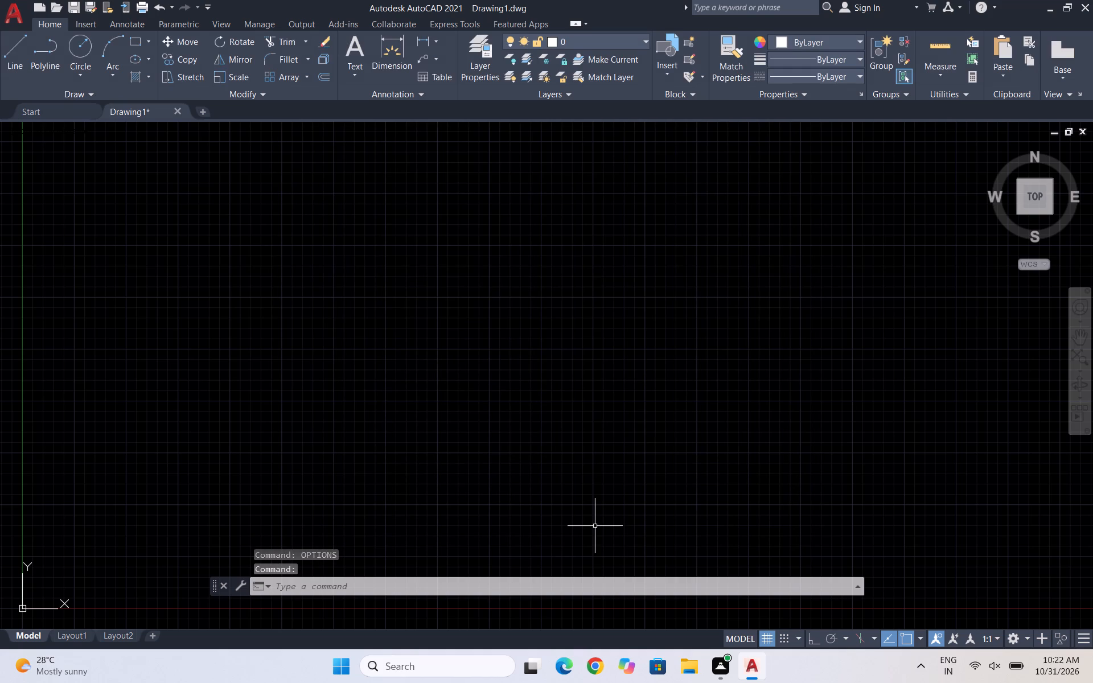
# Save the drawing as 3D.ISO.2 in the Desktop folder 12-10-26 DWG PDF.
pyautogui.hotkey('ctrl', 's')
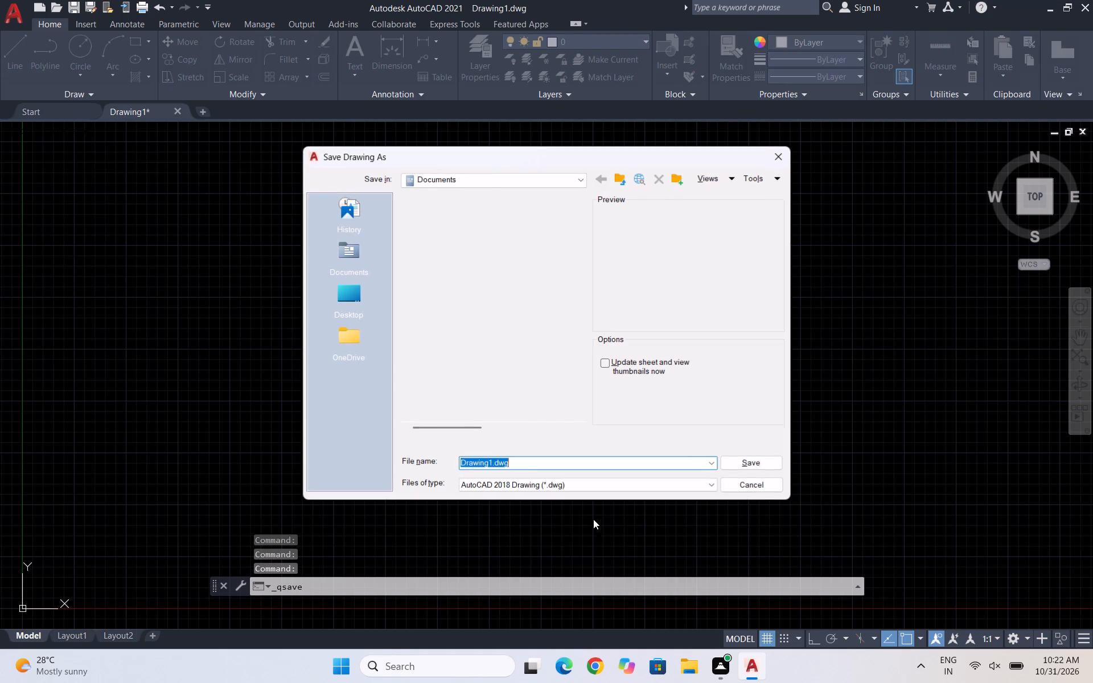
pyautogui.doubleClick(354, 305)
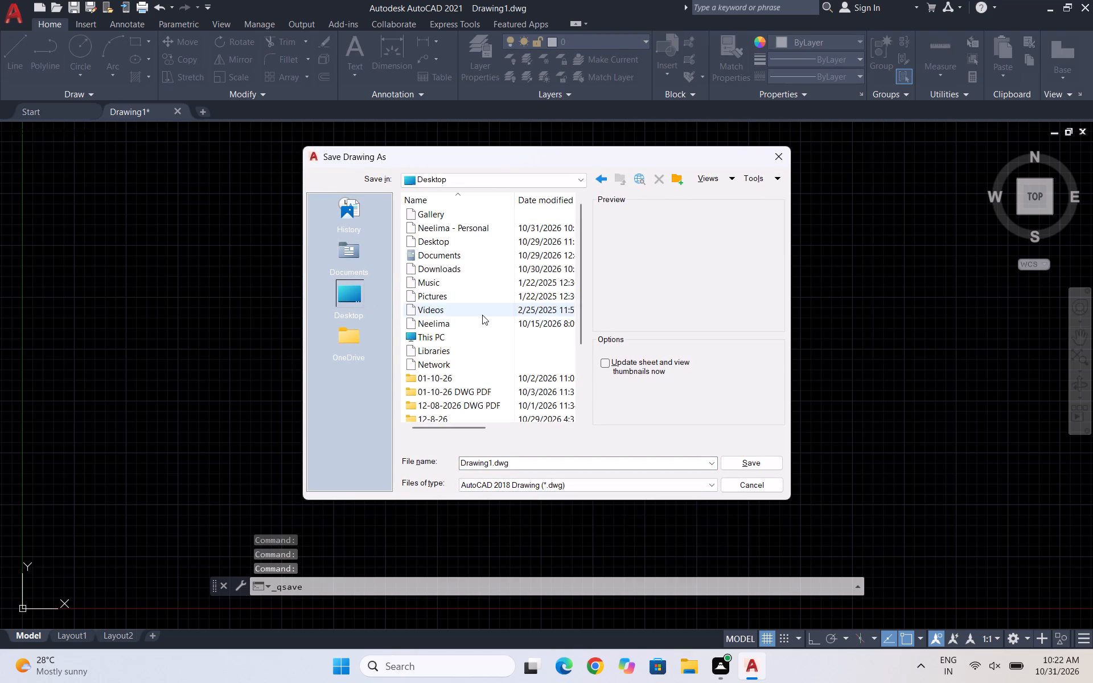
pyautogui.scroll(-2, 484, 316)
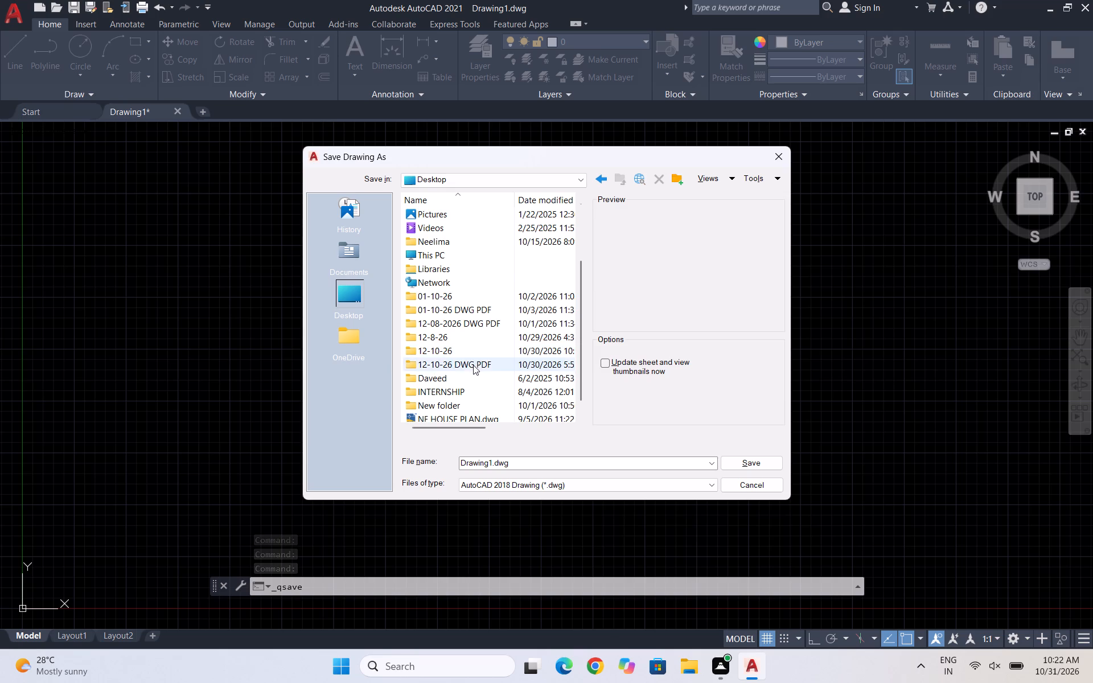
pyautogui.doubleClick(473, 365)
pyautogui.moveTo(551, 462); pyautogui.dragTo(405, 465)
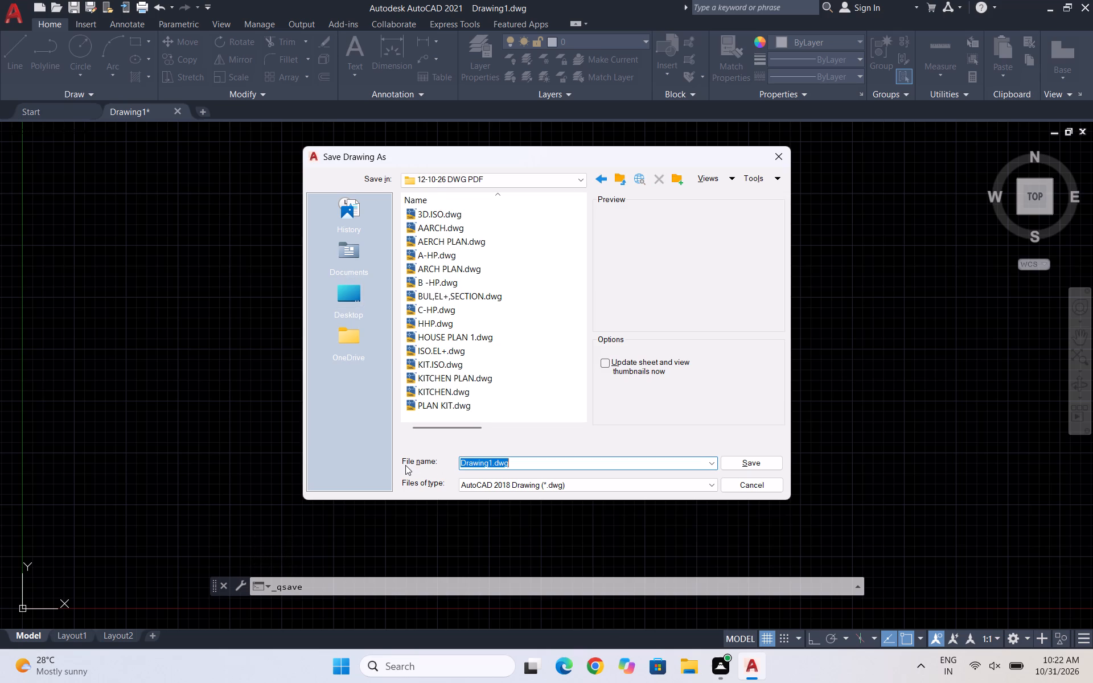
pyautogui.moveTo(405, 465); pyautogui.dragTo(404, 466)
pyautogui.press('i')
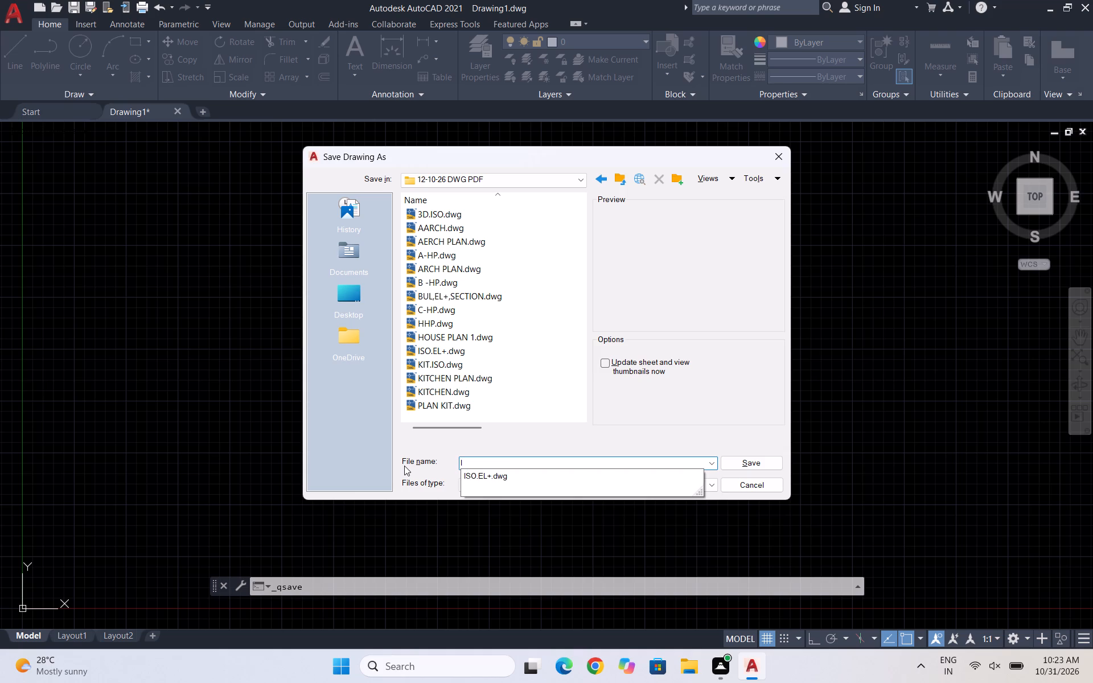
pyautogui.press('BackSpace')
pyautogui.press('3')
pyautogui.write('D.ISO.2.')
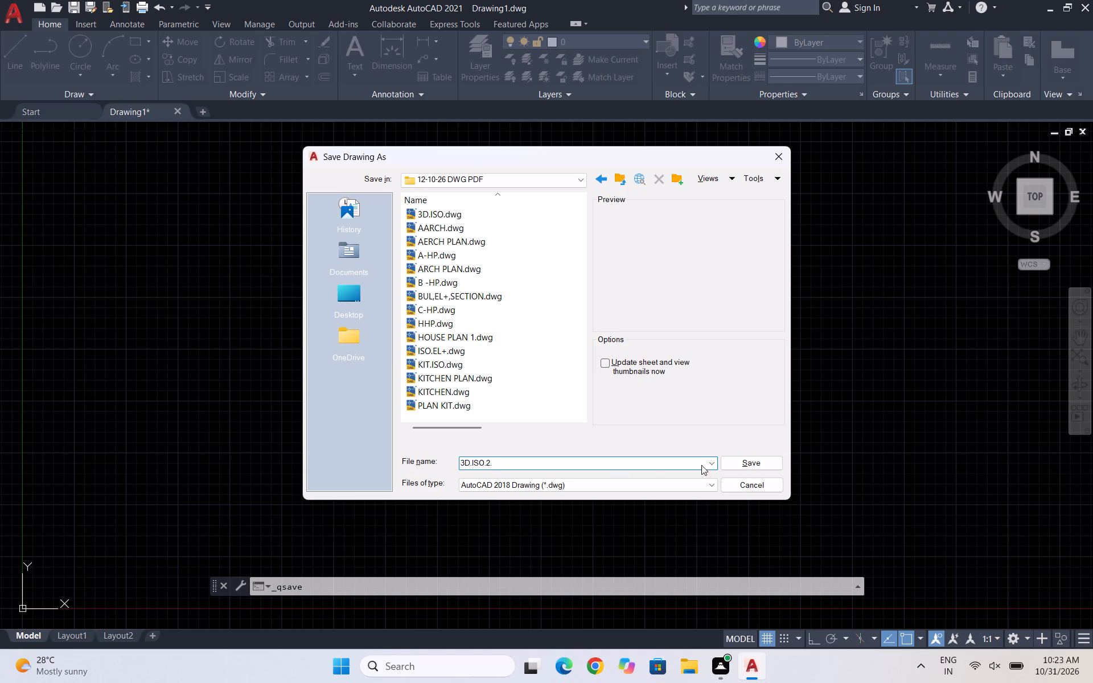
pyautogui.click(759, 462)
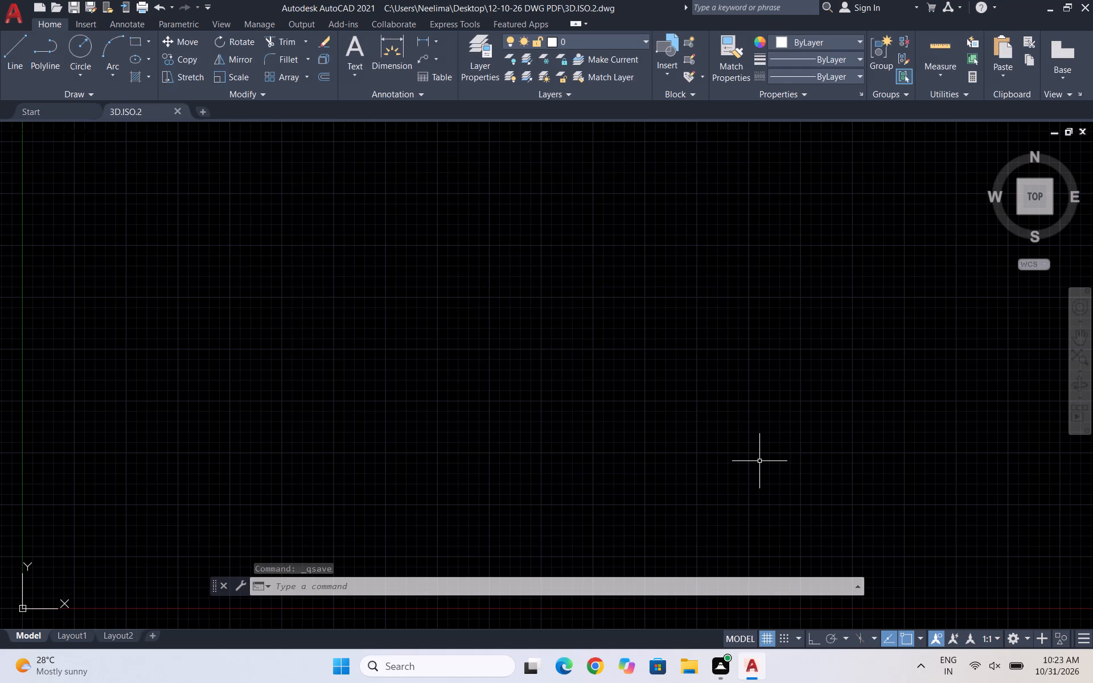
# Turn the grid display off and Ortho mode on.
pyautogui.press('F7')
pyautogui.press('F8')
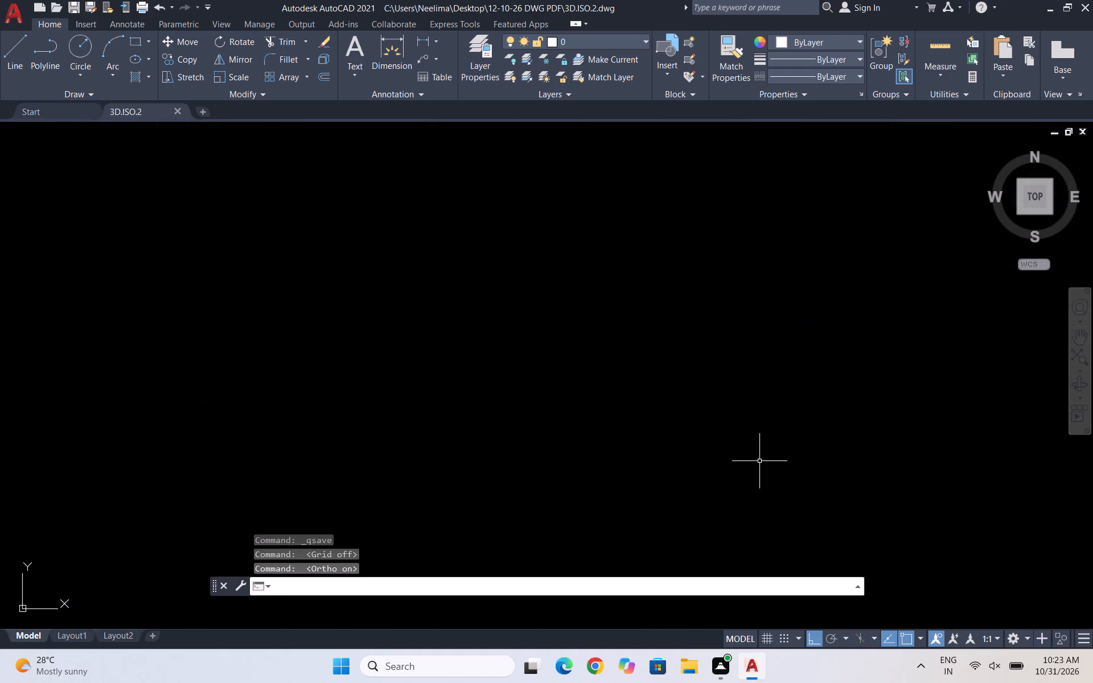
# Configure the drawing units to length precision 0 and an insertion scale in millimeters.
pyautogui.write('UN')
pyautogui.press('Return')
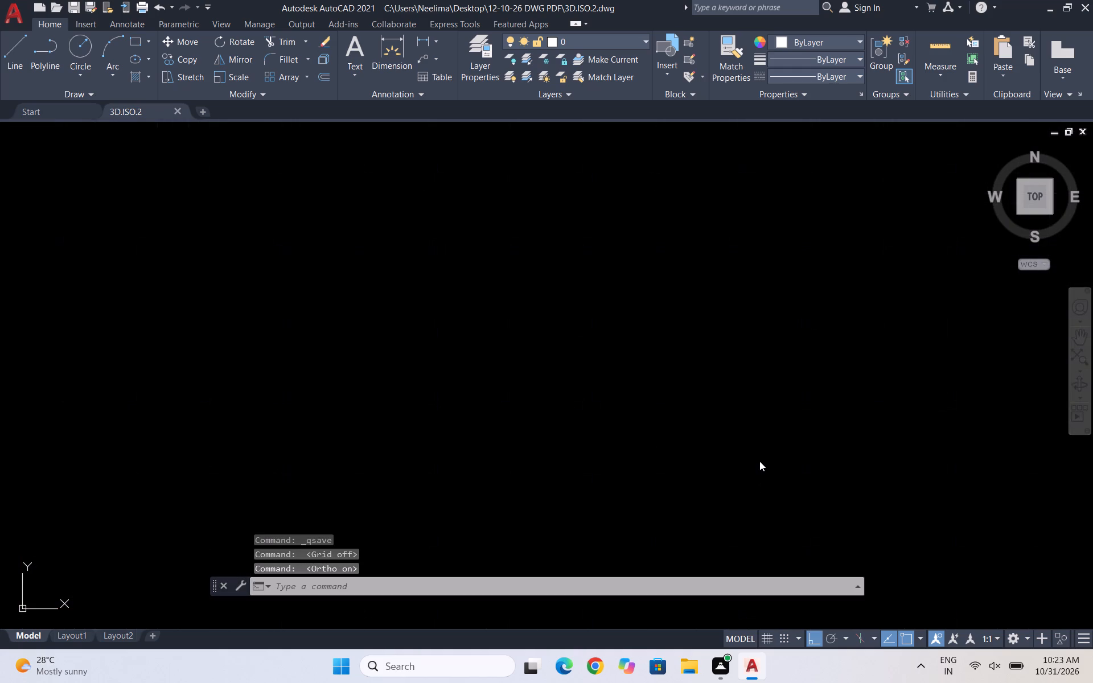
pyautogui.click(495, 265)
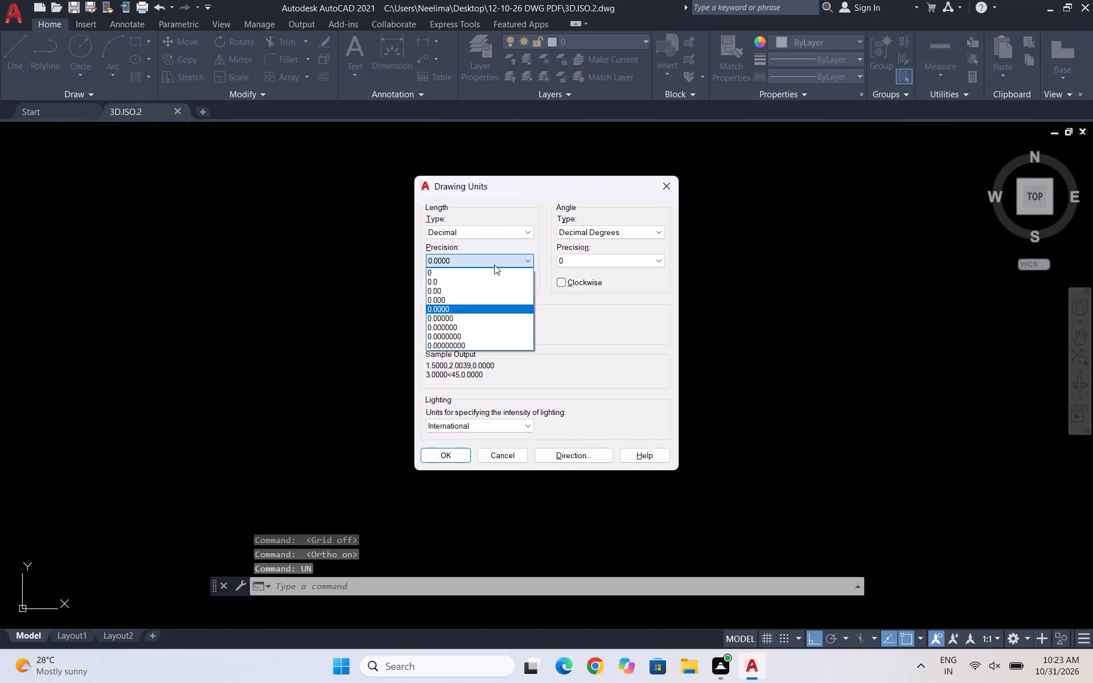
pyautogui.click(487, 274)
pyautogui.click(465, 327)
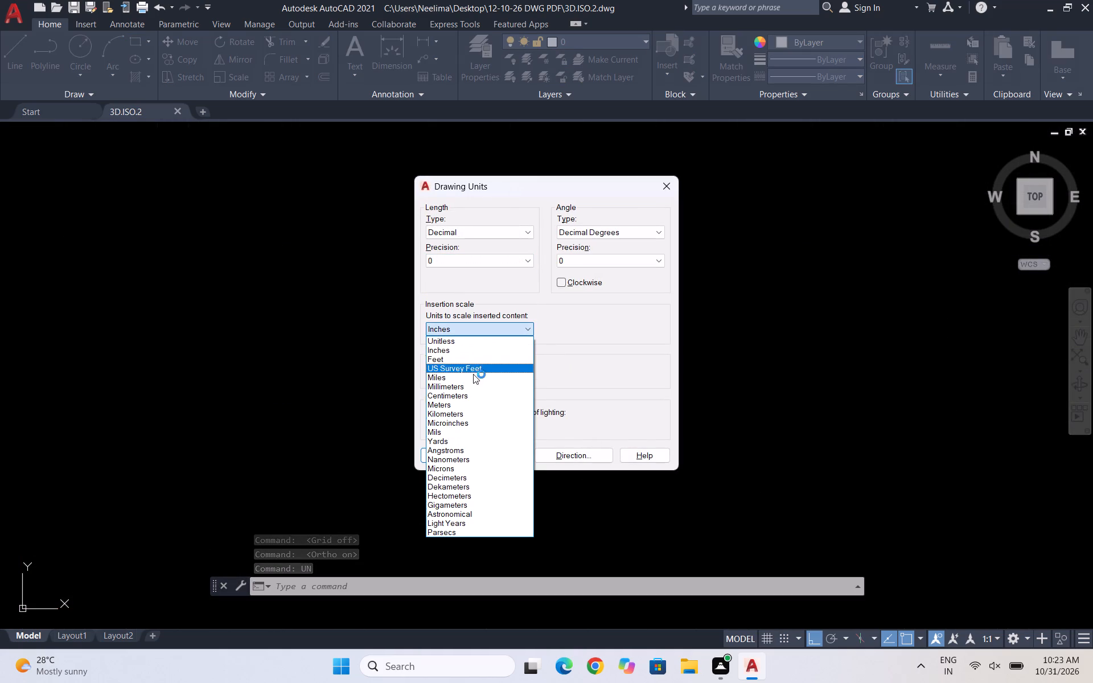
pyautogui.click(470, 390)
pyautogui.click(426, 455)
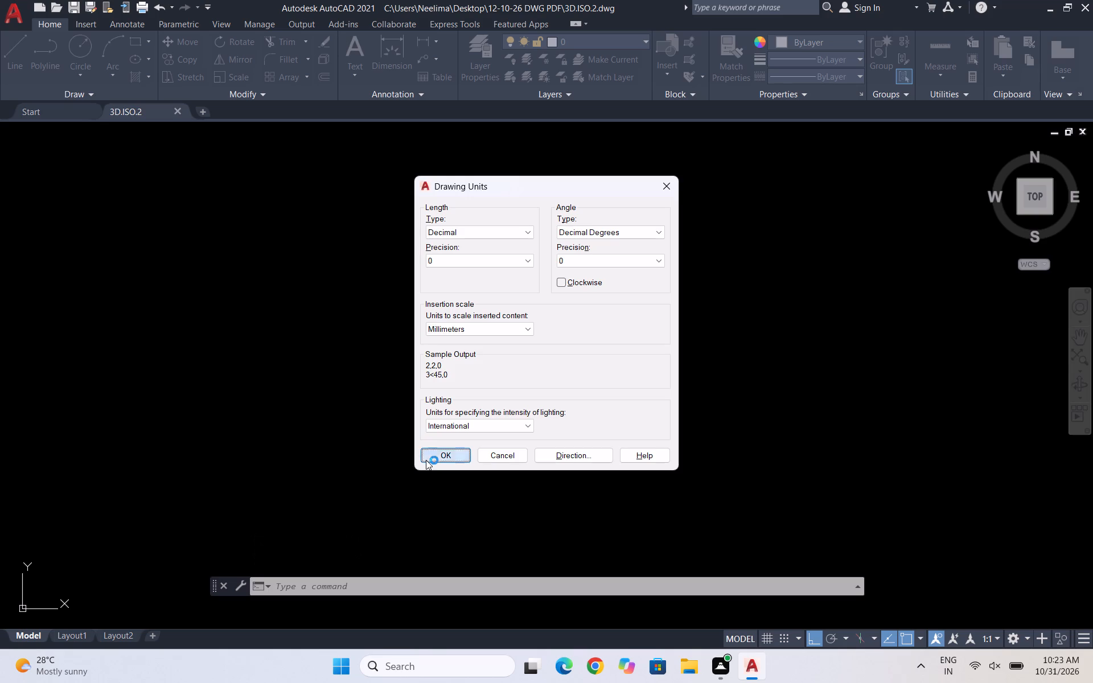
# Modify the Standard dimension style to a linear primary-unit precision of 0 and set it as the current style.
pyautogui.press('d')
pyautogui.press('Return')
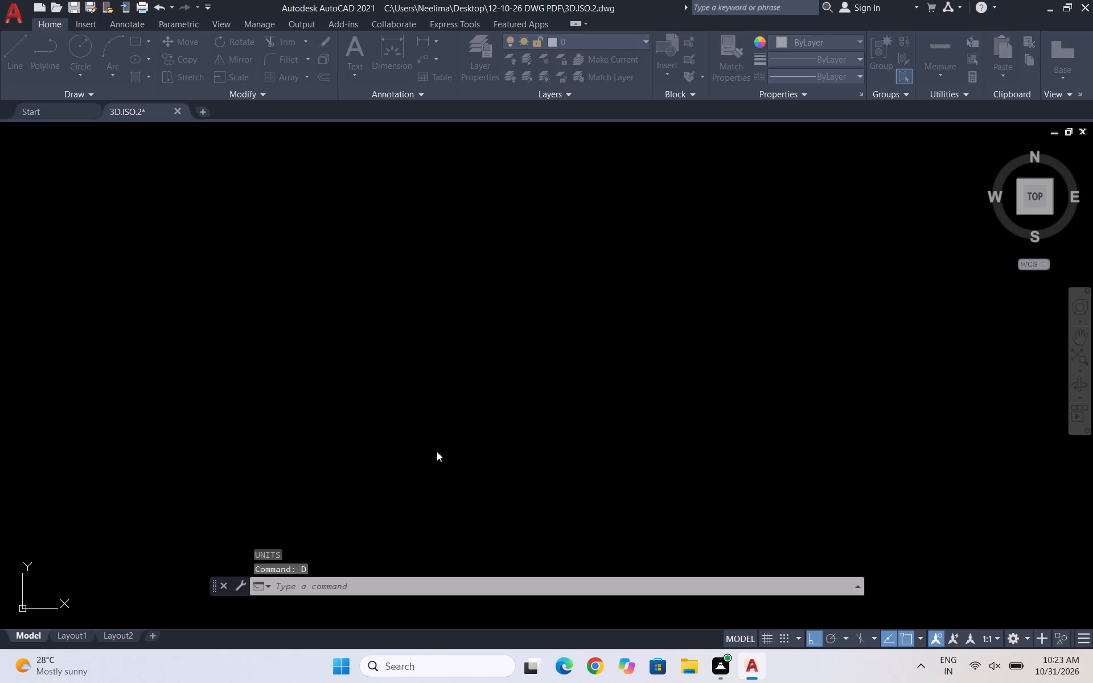
pyautogui.click(706, 304)
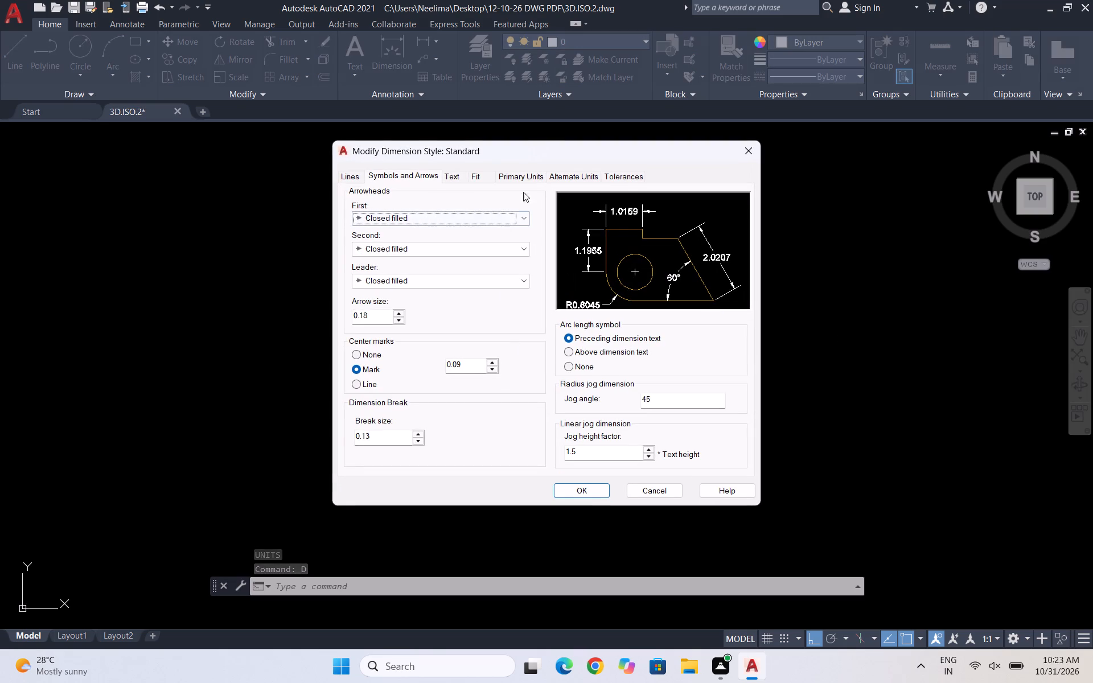
pyautogui.click(531, 179)
pyautogui.click(501, 207)
pyautogui.click(494, 204)
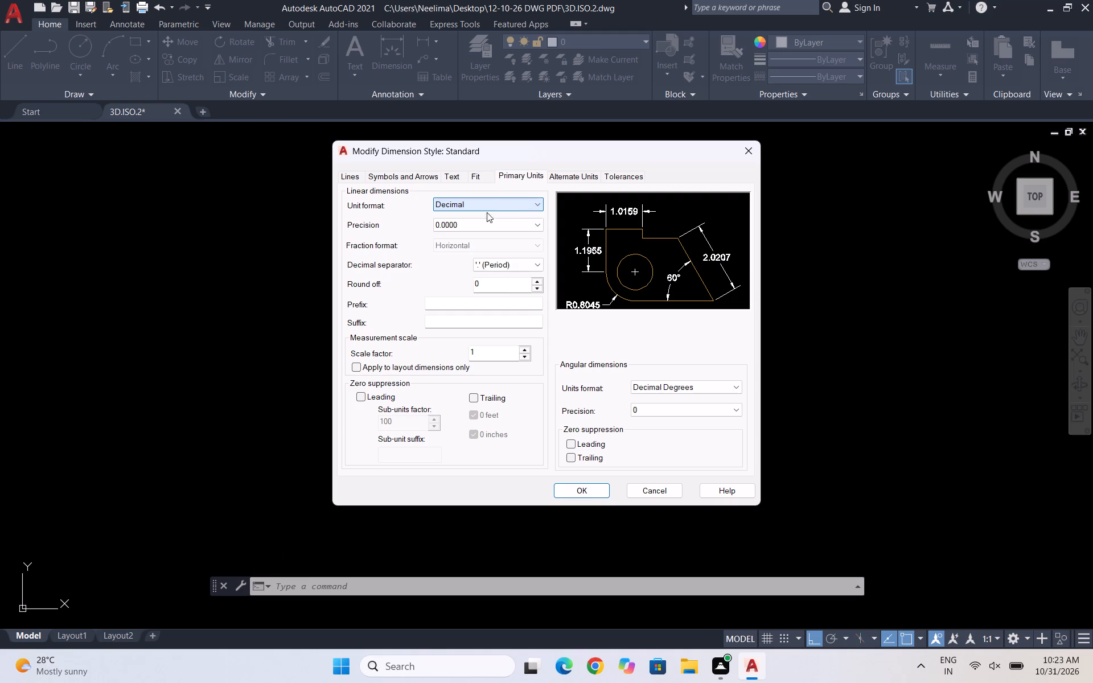
pyautogui.click(483, 223)
pyautogui.click(482, 236)
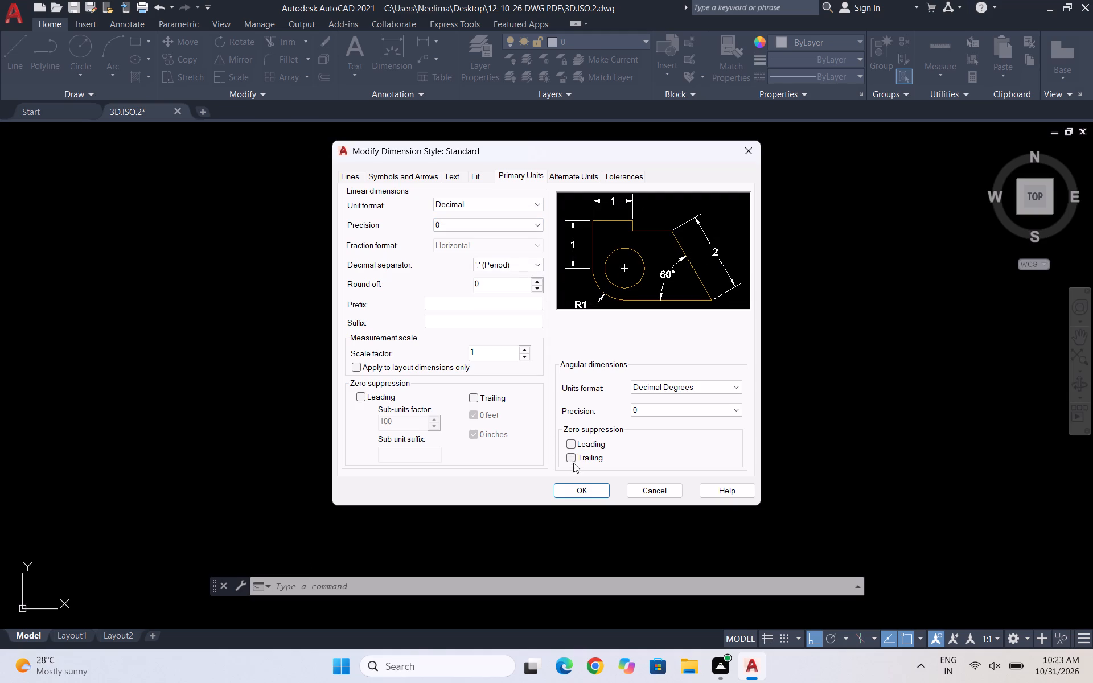
pyautogui.click(571, 492)
pyautogui.click(705, 250)
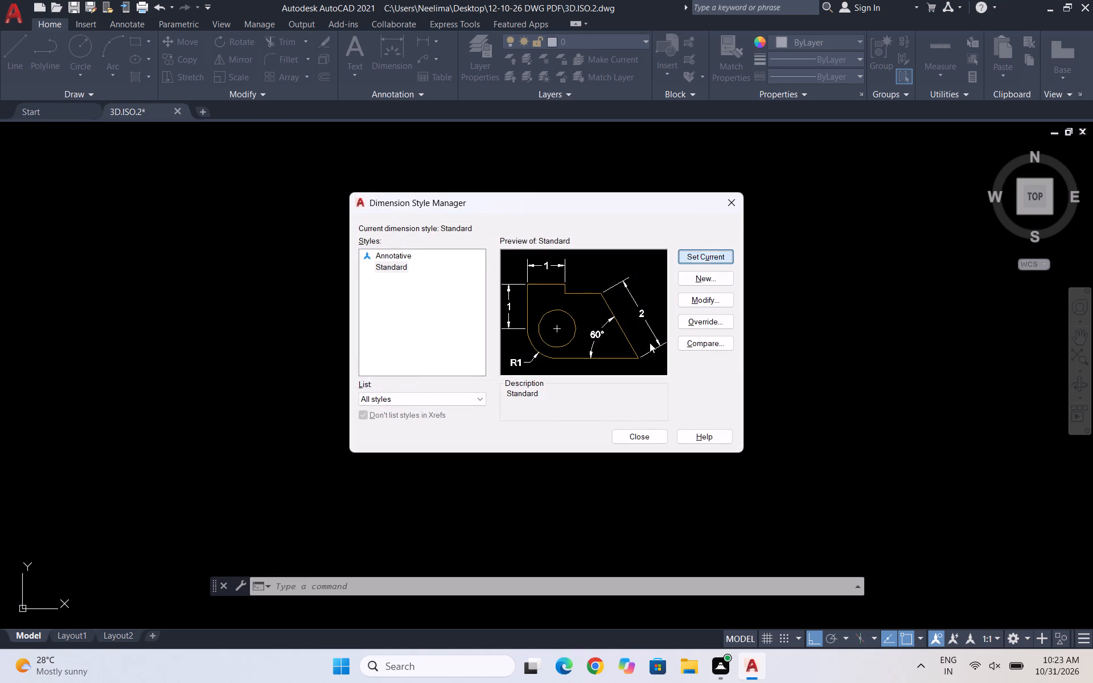
pyautogui.click(635, 437)
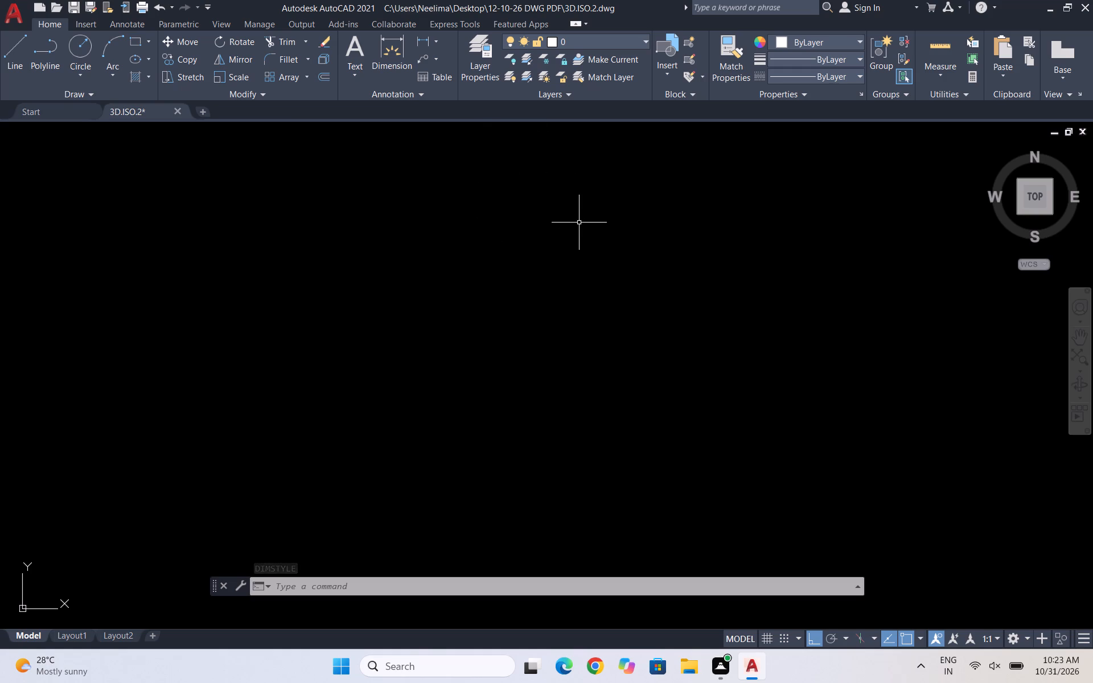
# Start drawing a line with the Line command.
pyautogui.press('l')
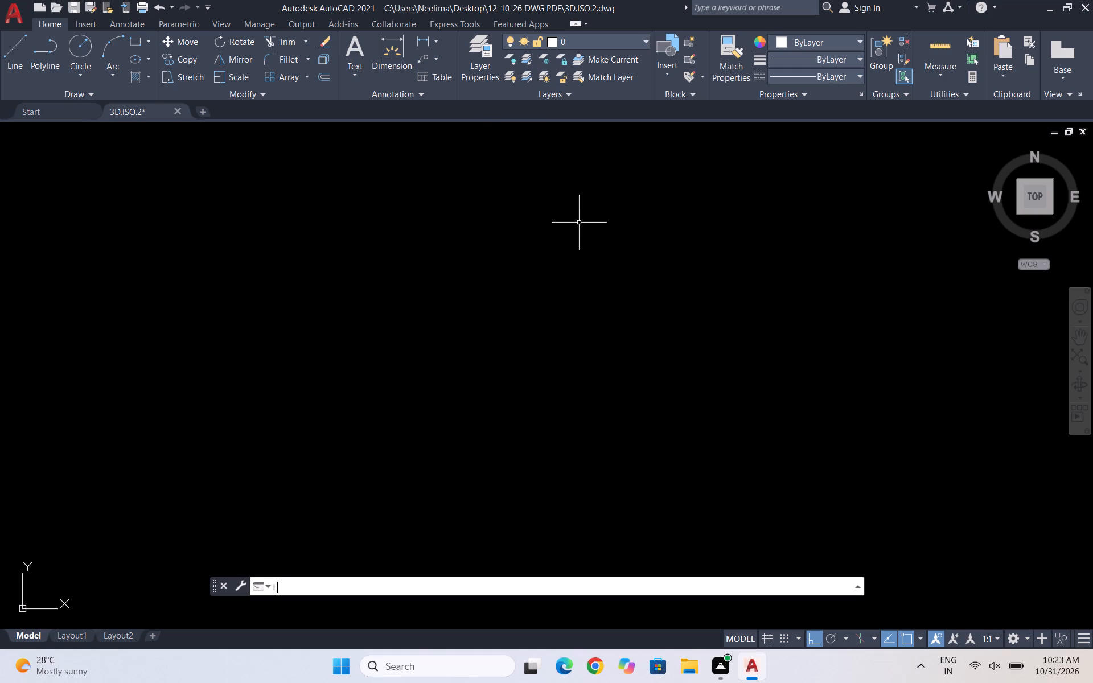
pyautogui.press('Return')
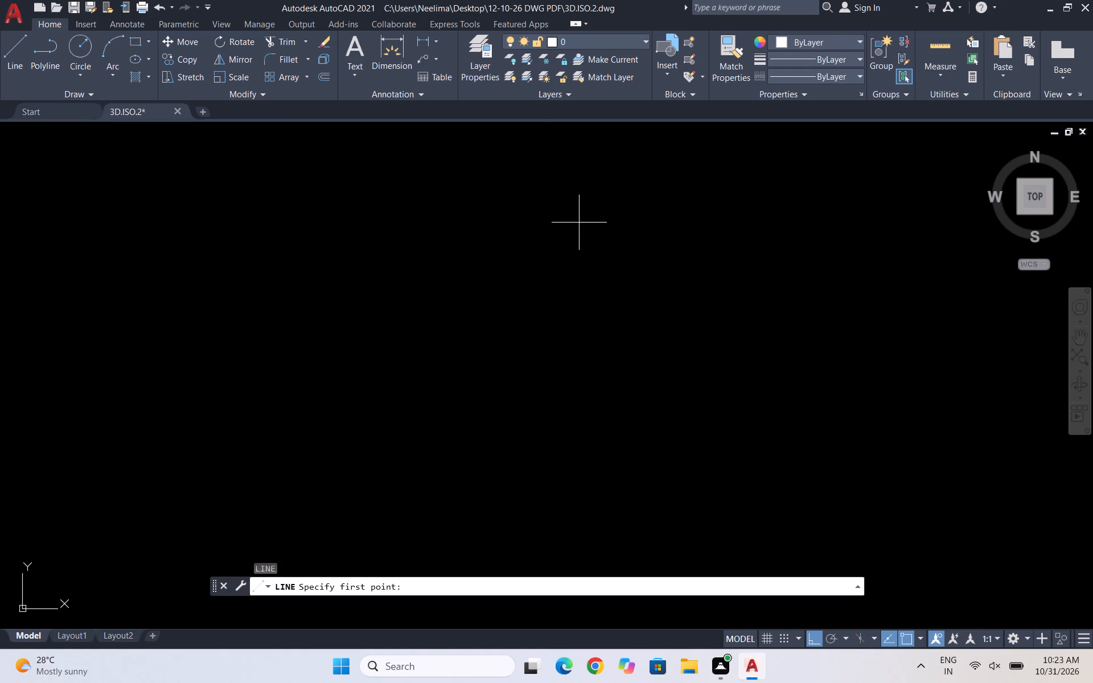
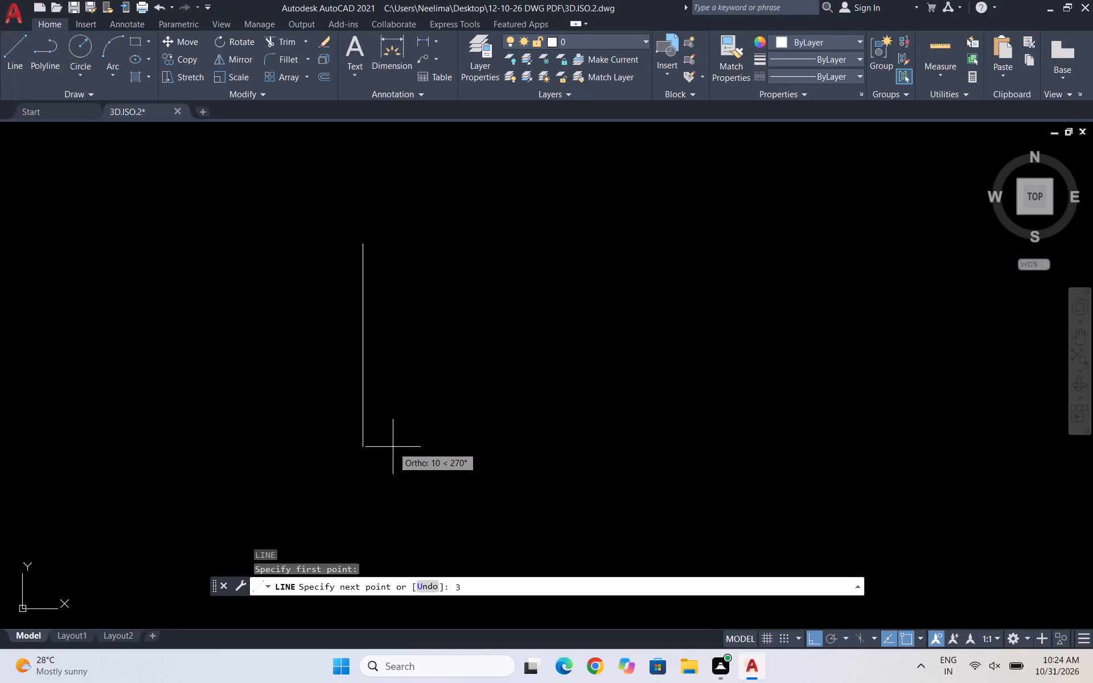
# Cancel the unfinished line and turn on isometric drafting with the left isoplane.
pyautogui.press('Escape')
pyautogui.press('Escape')
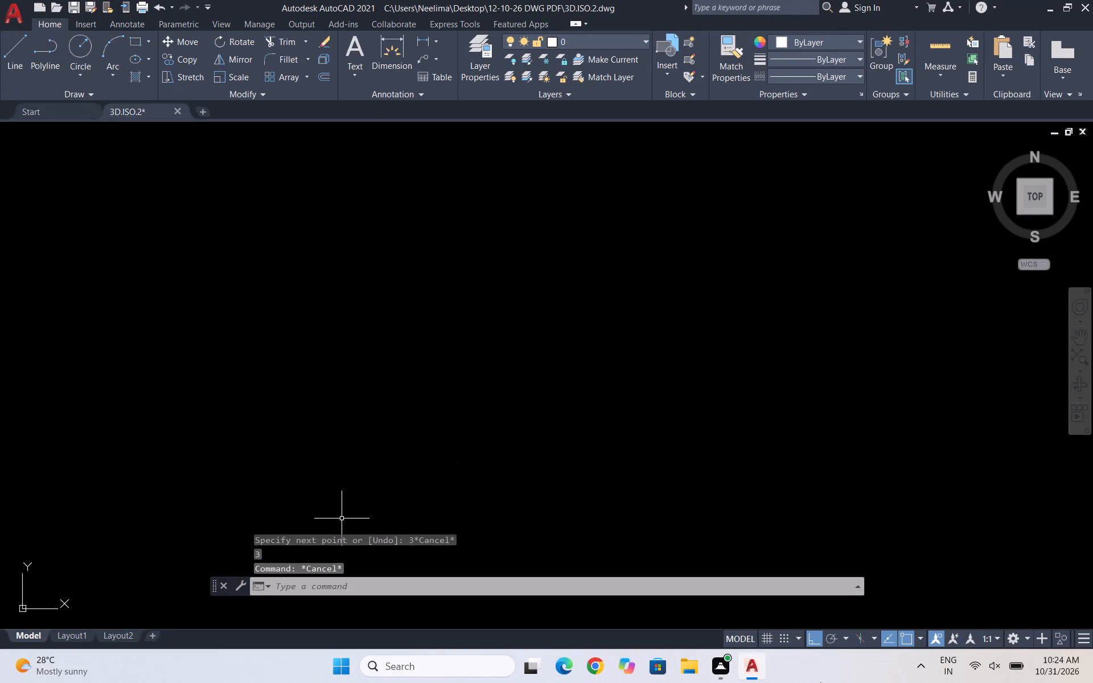
pyautogui.click(861, 634)
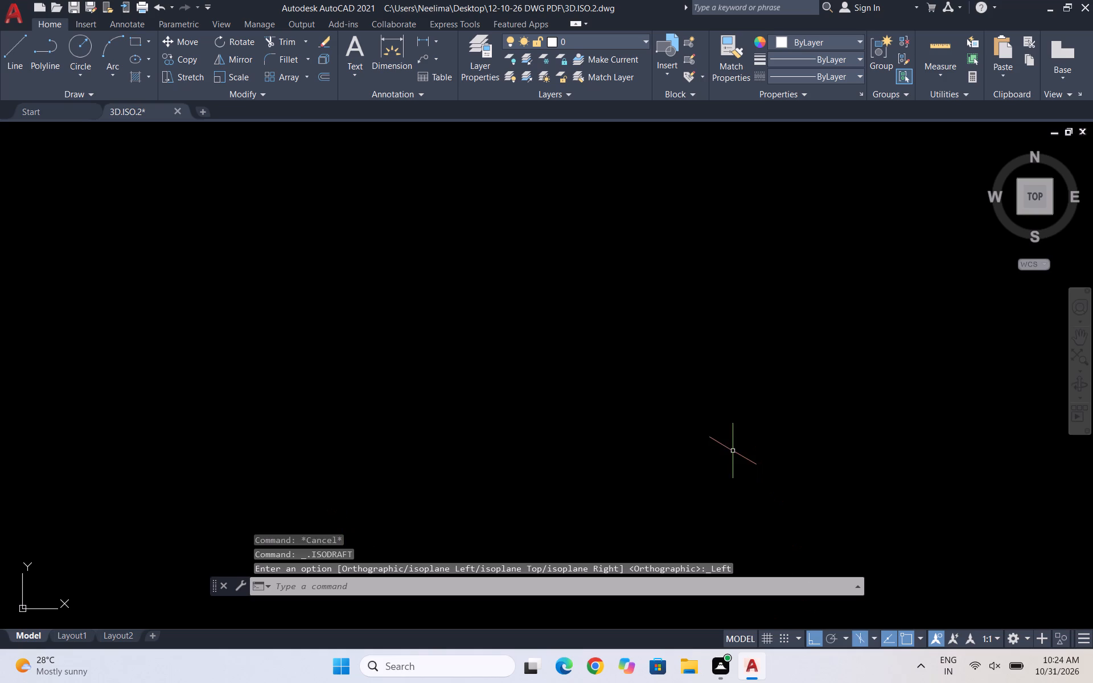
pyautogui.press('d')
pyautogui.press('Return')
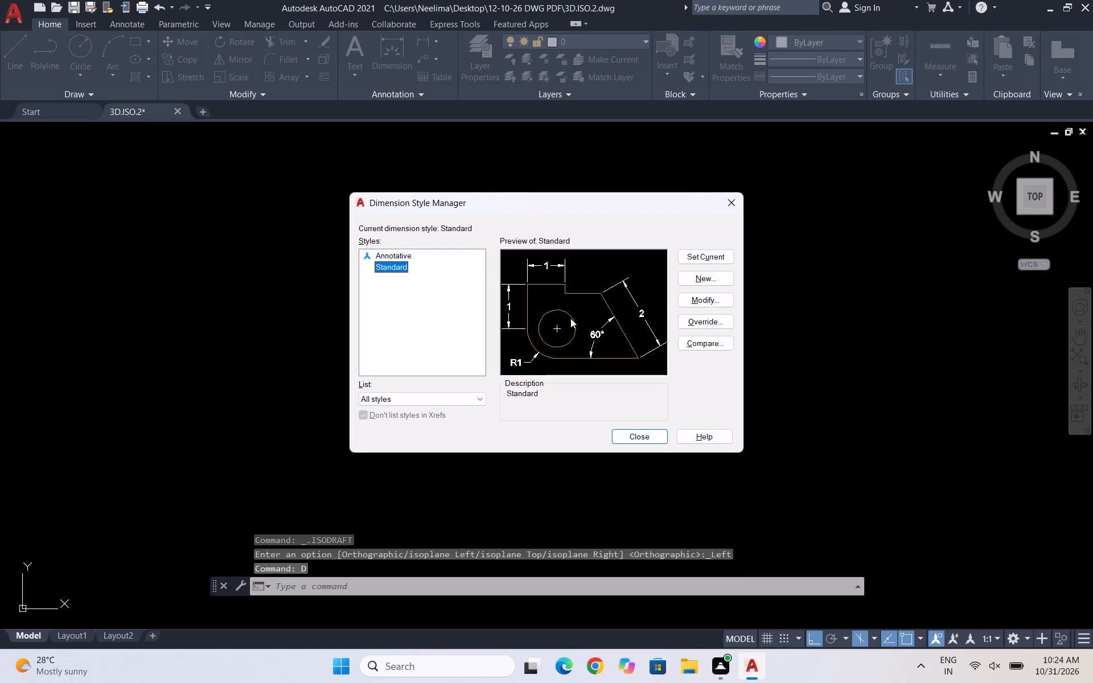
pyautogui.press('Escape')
# Reselect Millimeters as the insertion scale in the drawing units and accept the settings.
pyautogui.press('u')
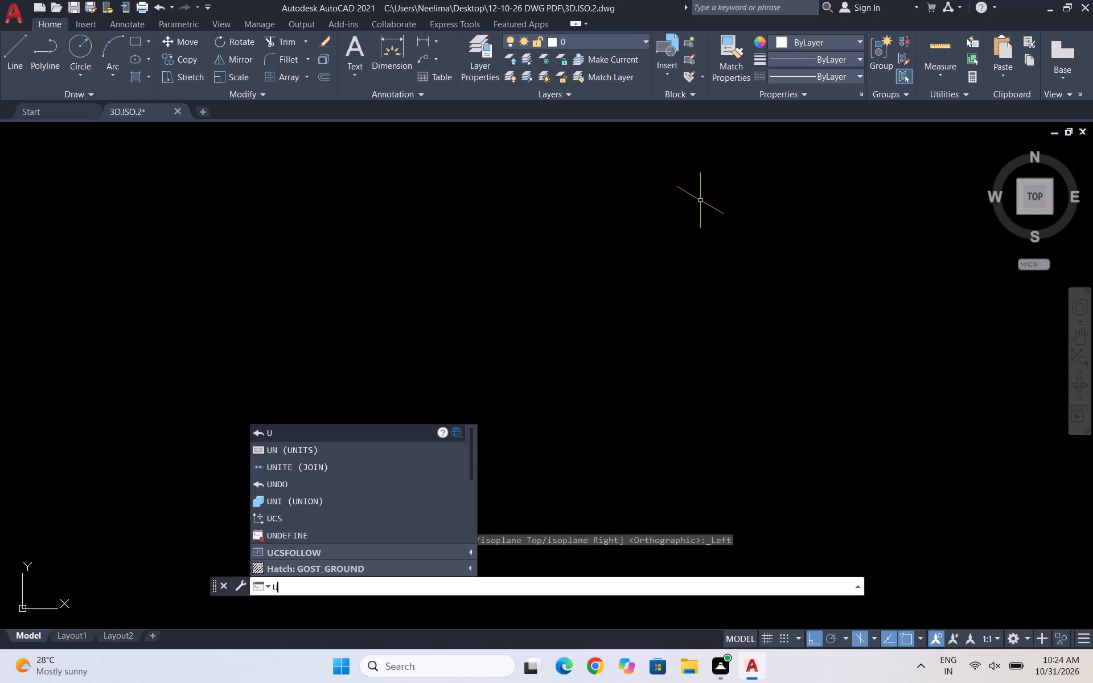
pyautogui.press('n')
pyautogui.press('Return')
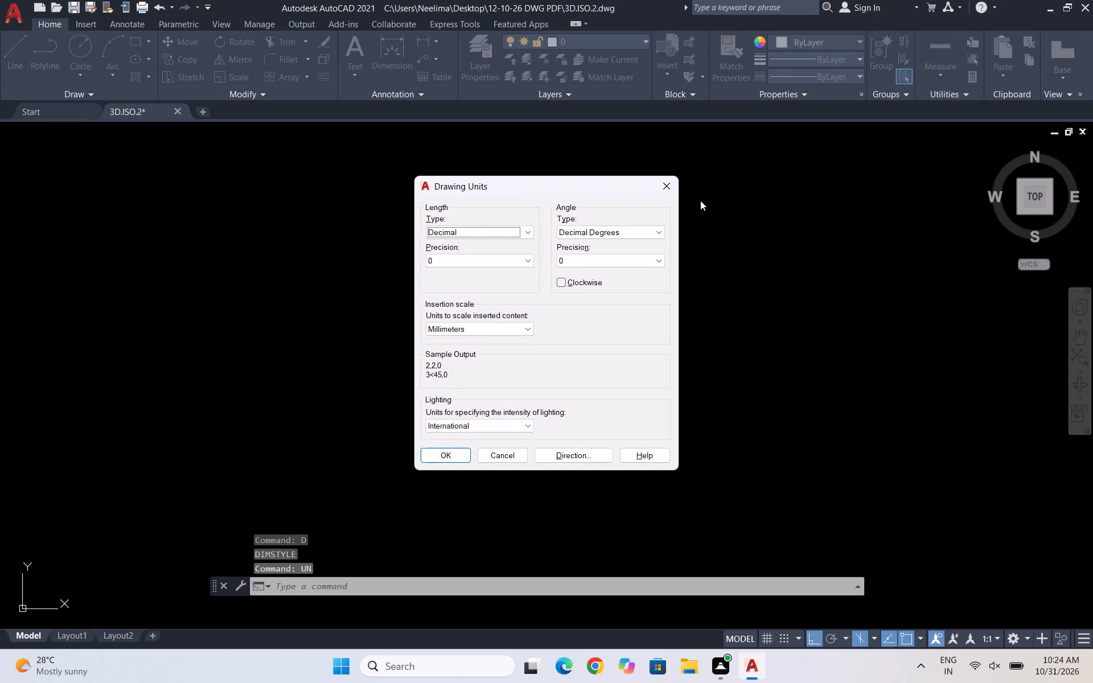
pyautogui.click(449, 323)
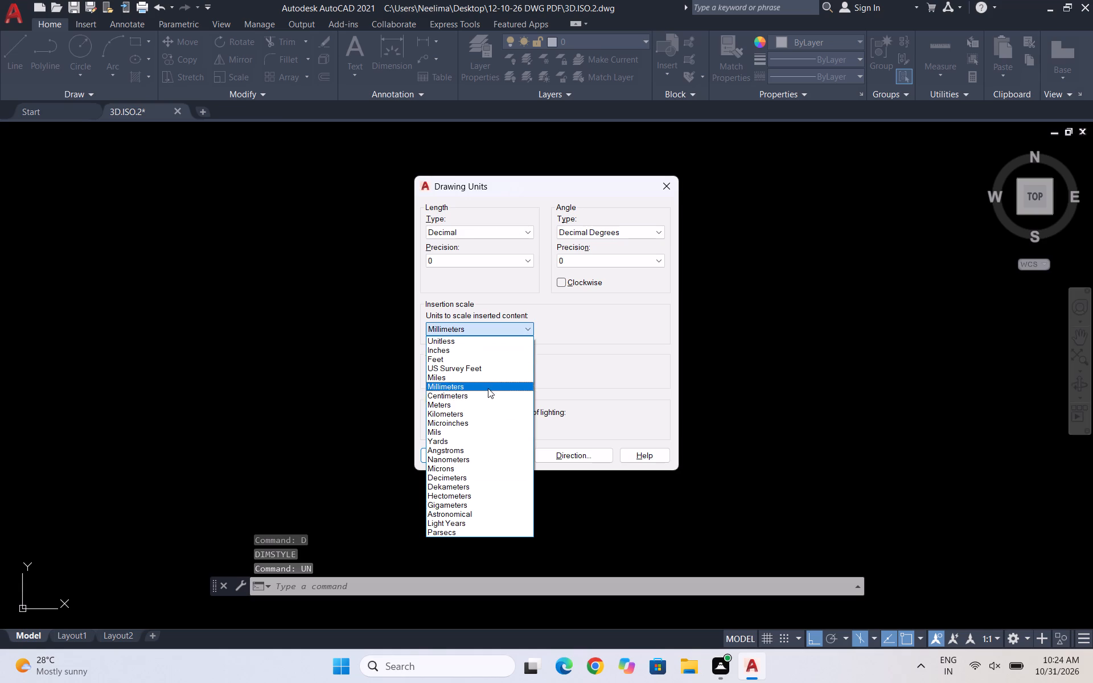
pyautogui.click(488, 392)
pyautogui.click(450, 452)
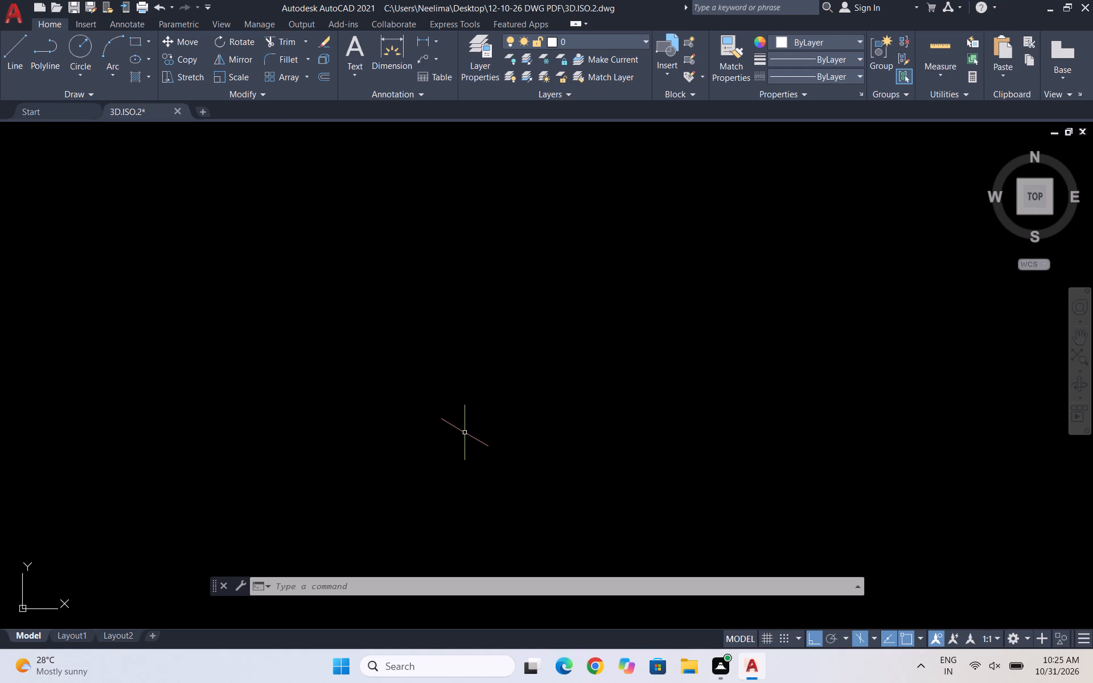
# Draw a 310 mm line rising at 30° on the top isoplane, starting from a free point.
pyautogui.press('l')
pyautogui.press('Return')
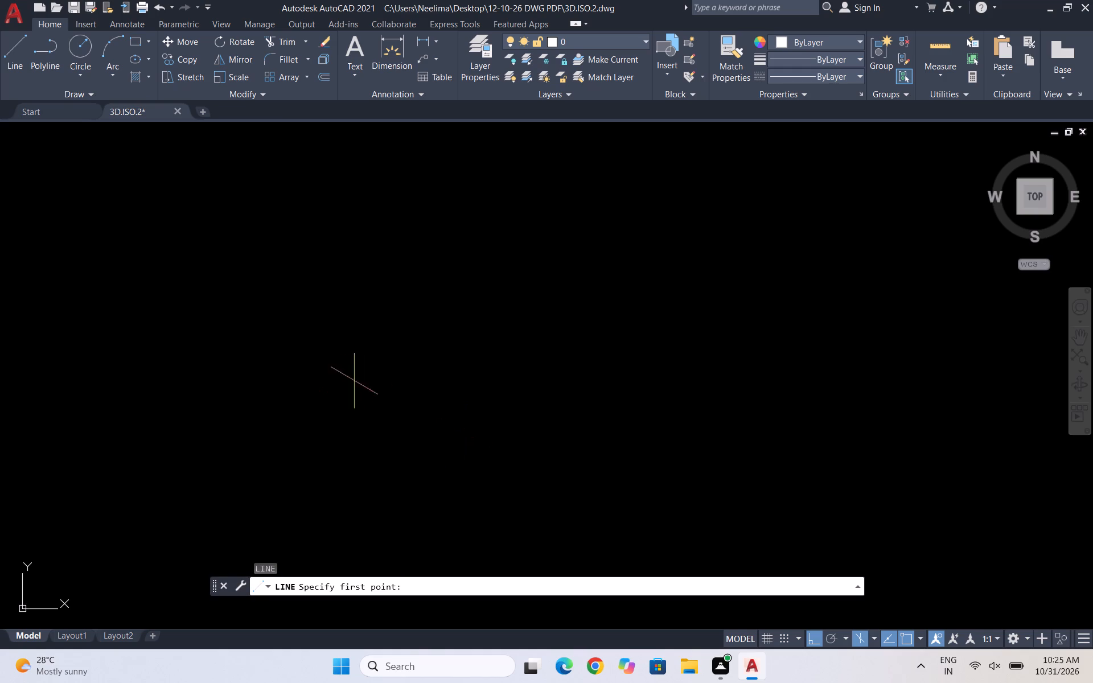
pyautogui.click(346, 372)
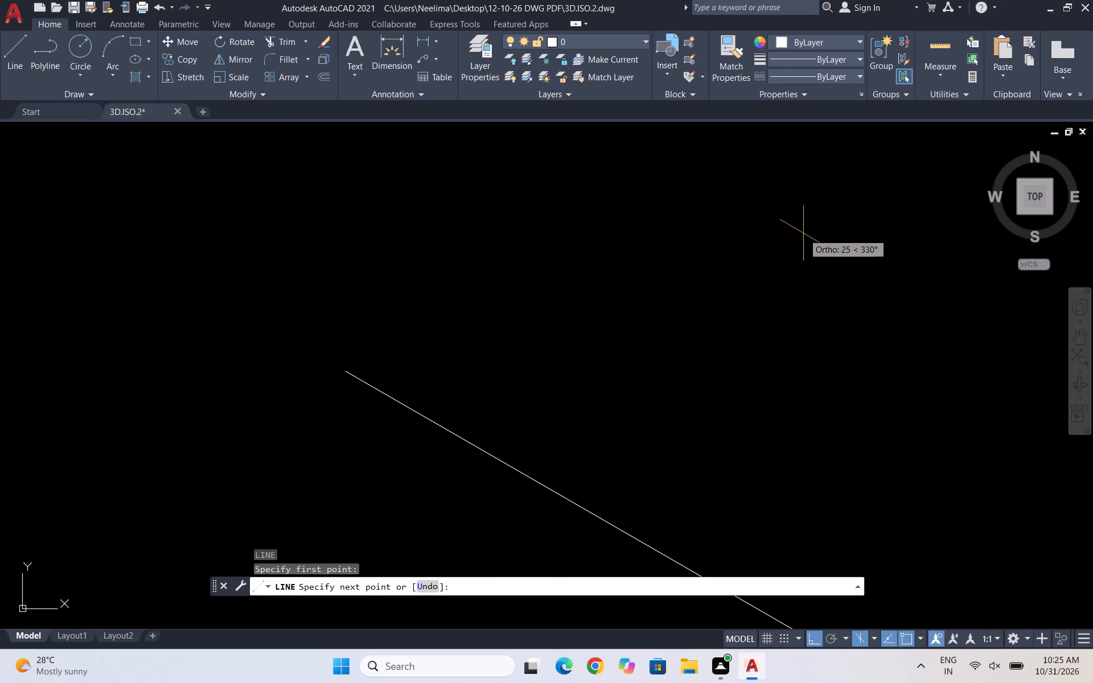
pyautogui.press('F5')
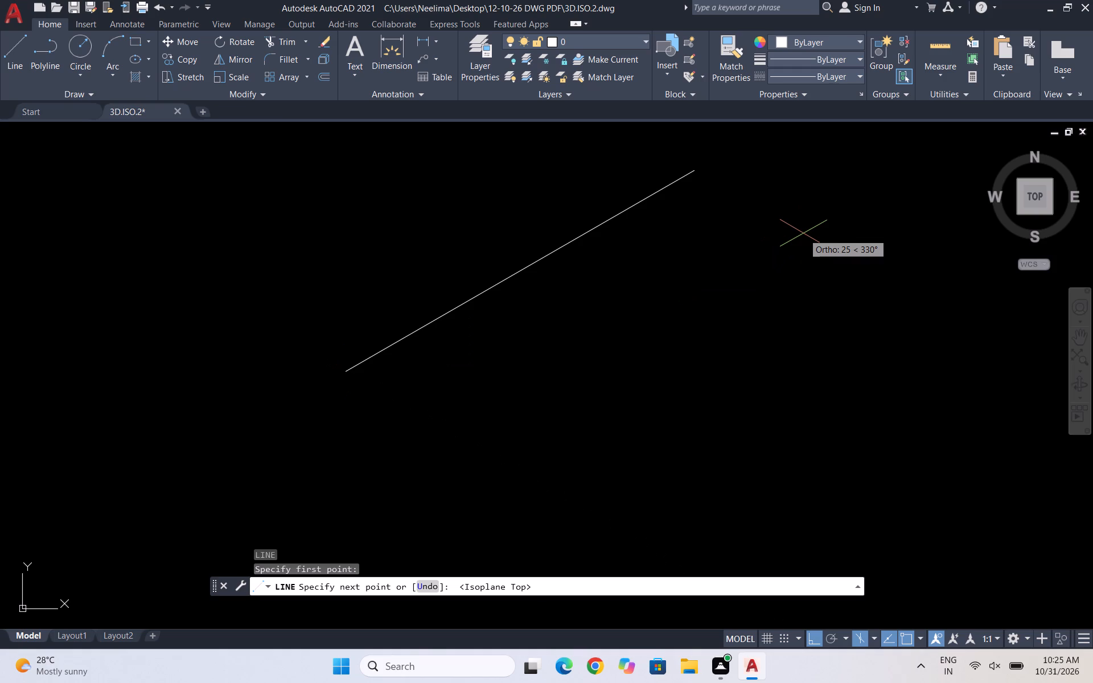
pyautogui.write('310')
pyautogui.press('Return')
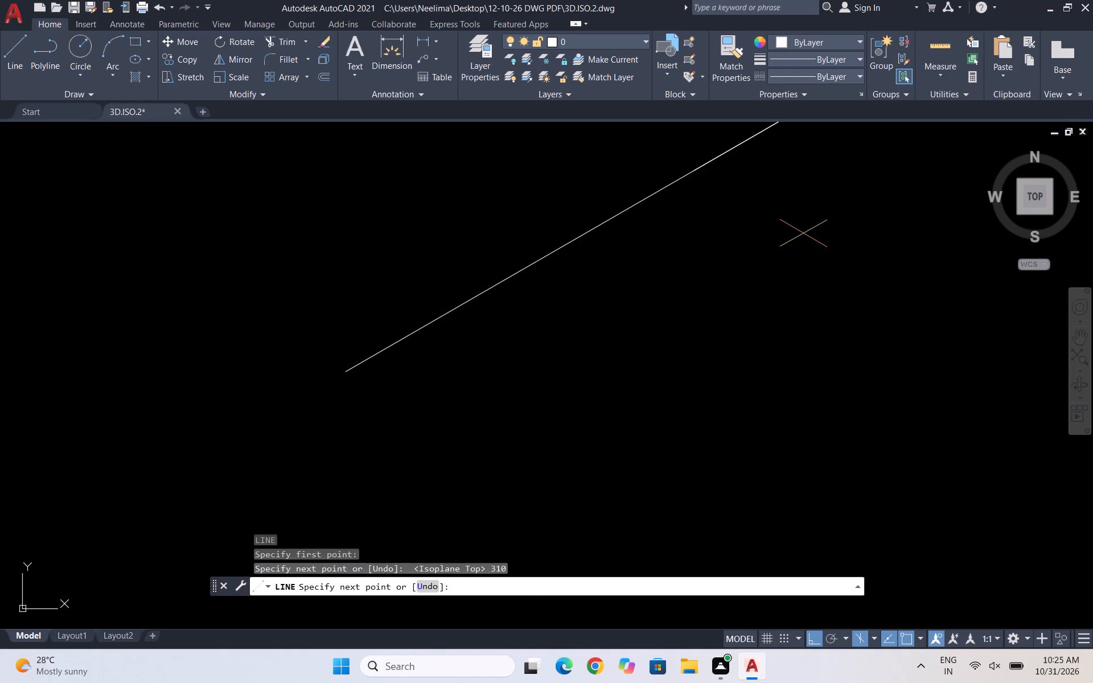
pyautogui.scroll(-2, 495, 439)
pyautogui.scroll(-4, 352, 491)
pyautogui.press('Escape')
pyautogui.scroll(-3, 439, 435)
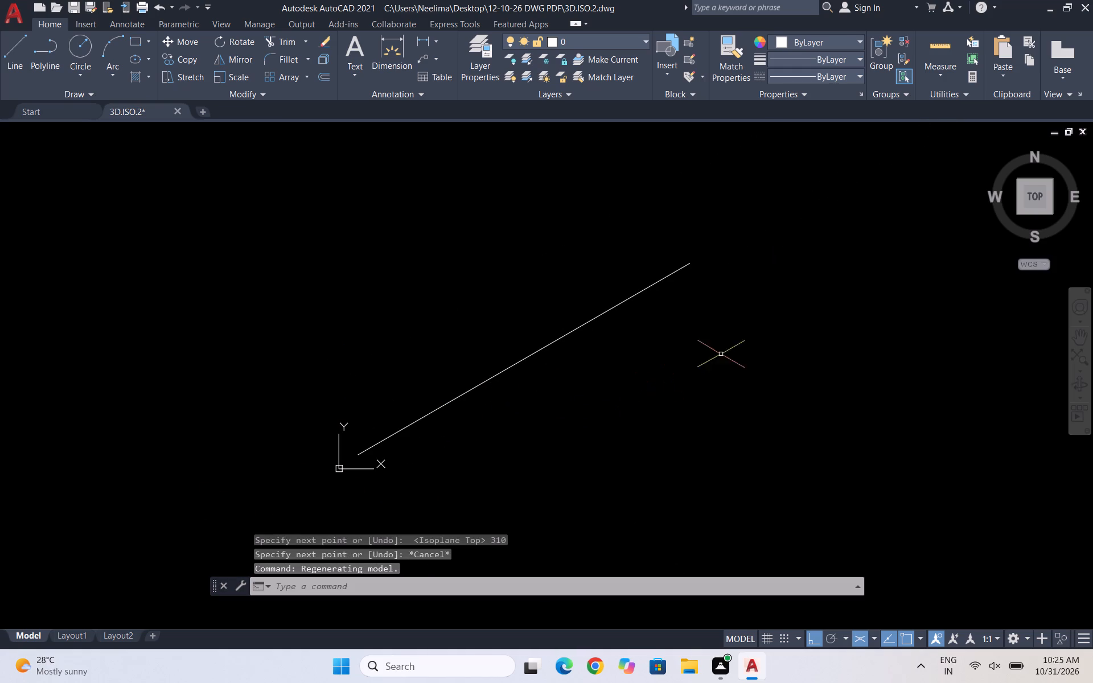
# Measure the distance between the two endpoints of the sloping line.
pyautogui.click(940, 76)
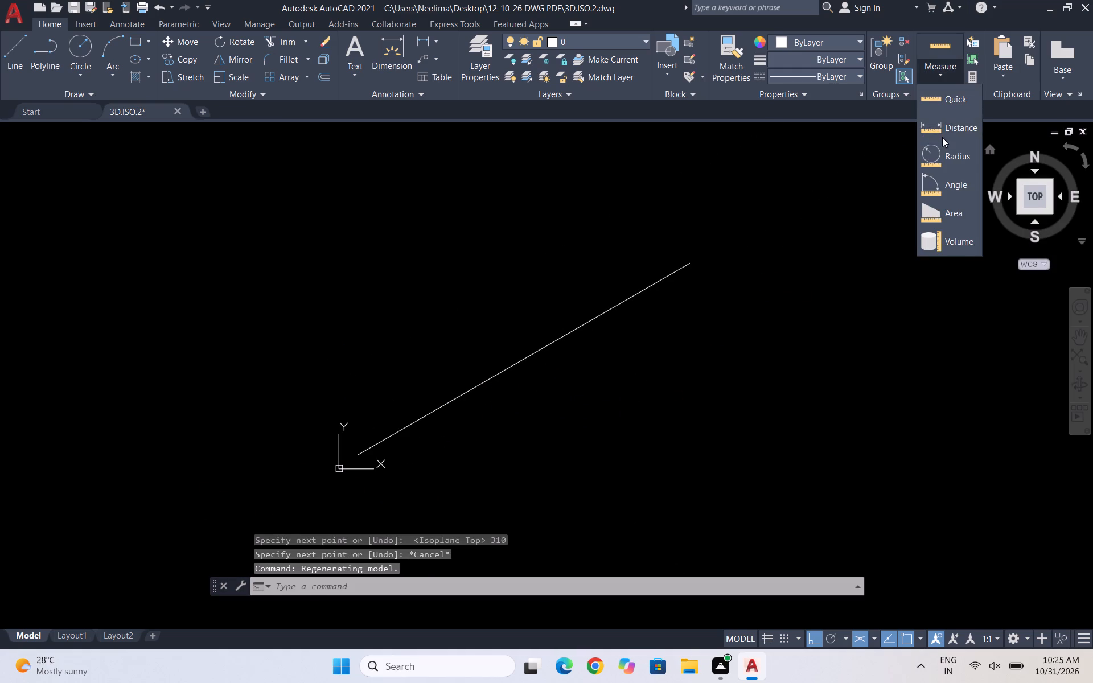
pyautogui.click(942, 133)
pyautogui.scroll(1, 412, 450)
pyautogui.click(321, 459)
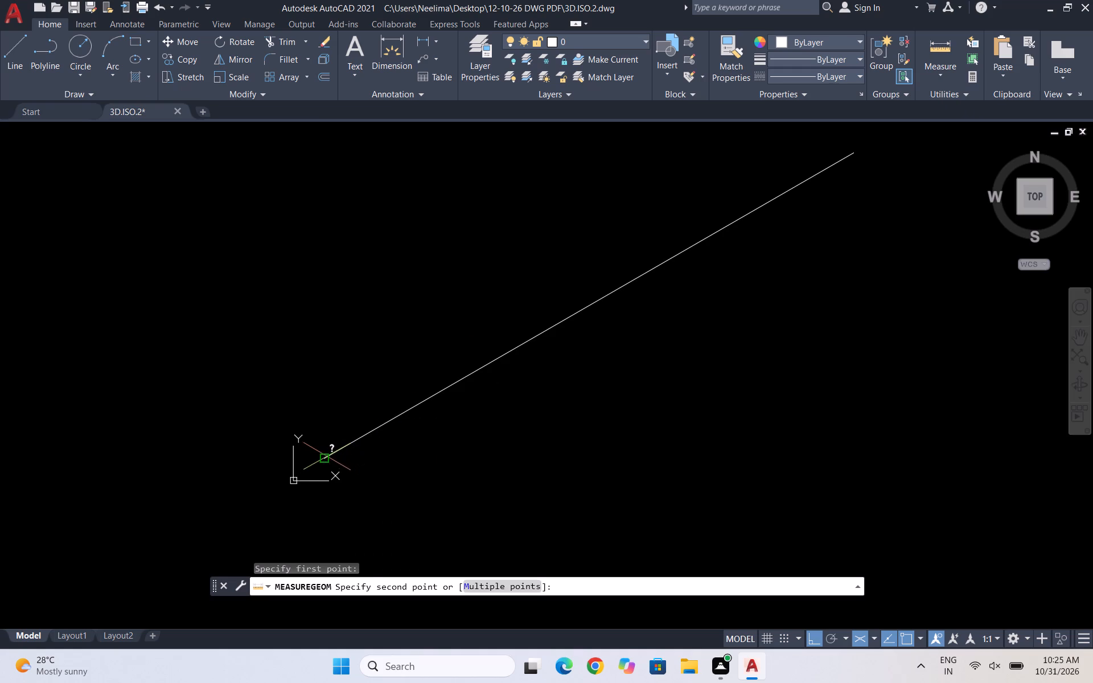
pyautogui.click(849, 154)
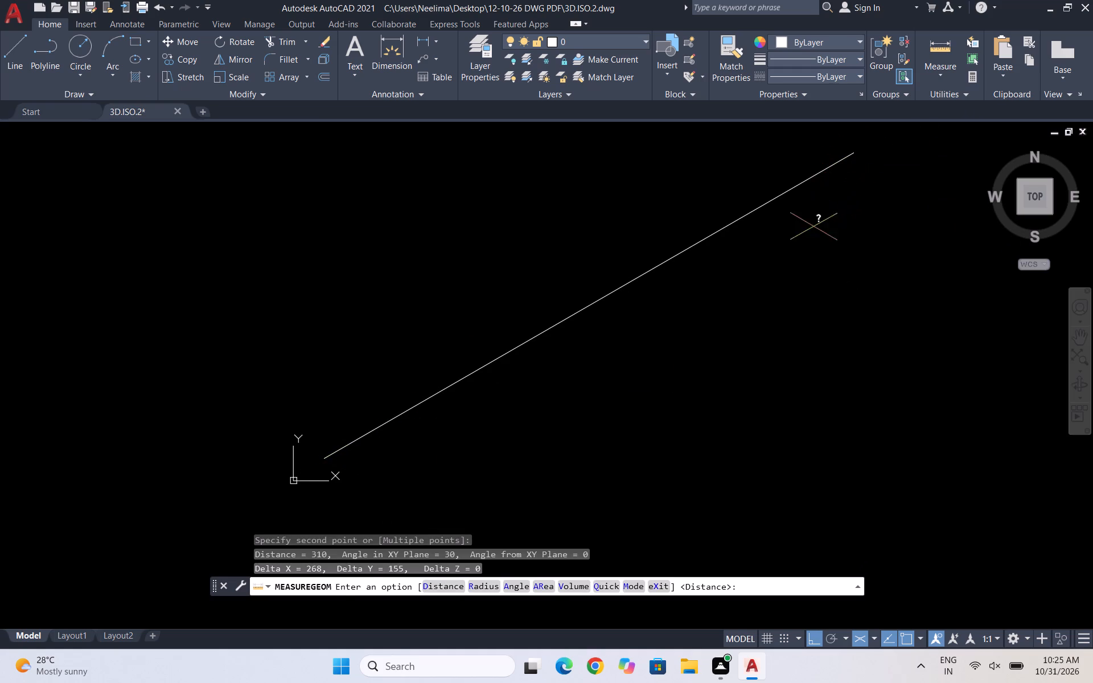
pyautogui.press('Escape')
pyautogui.press('Escape')
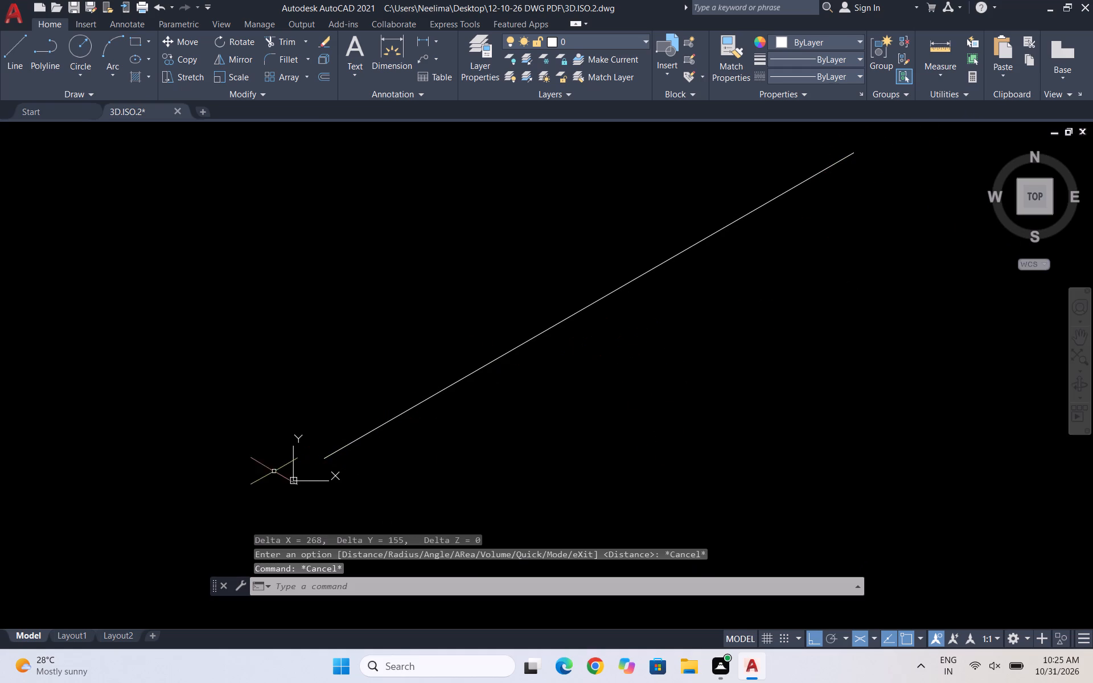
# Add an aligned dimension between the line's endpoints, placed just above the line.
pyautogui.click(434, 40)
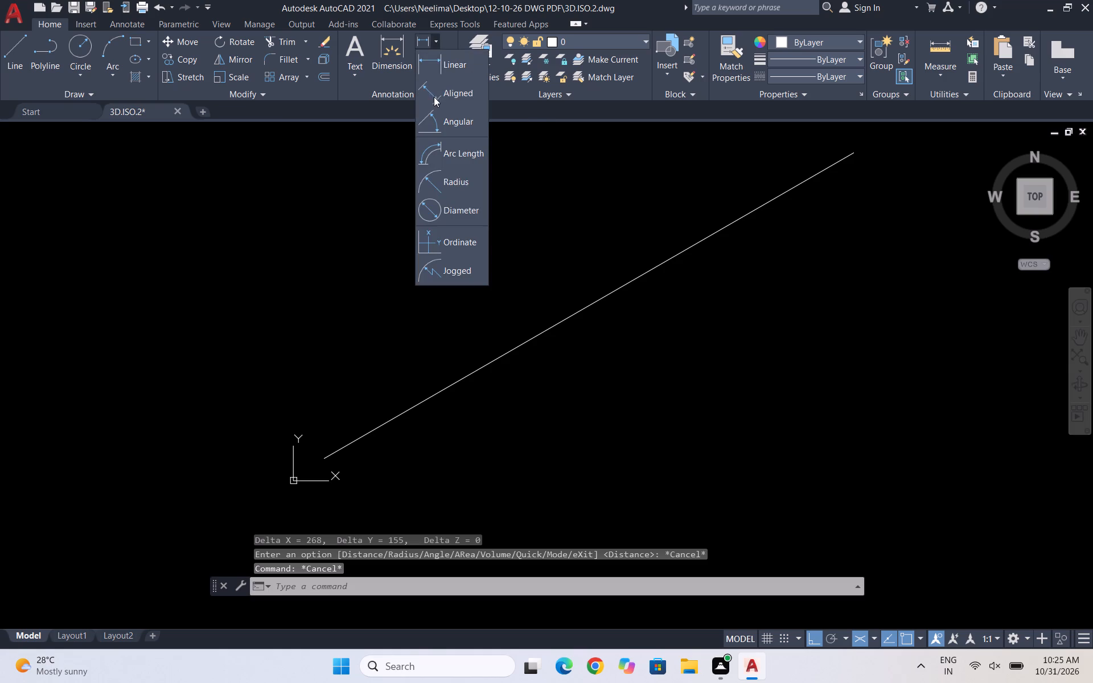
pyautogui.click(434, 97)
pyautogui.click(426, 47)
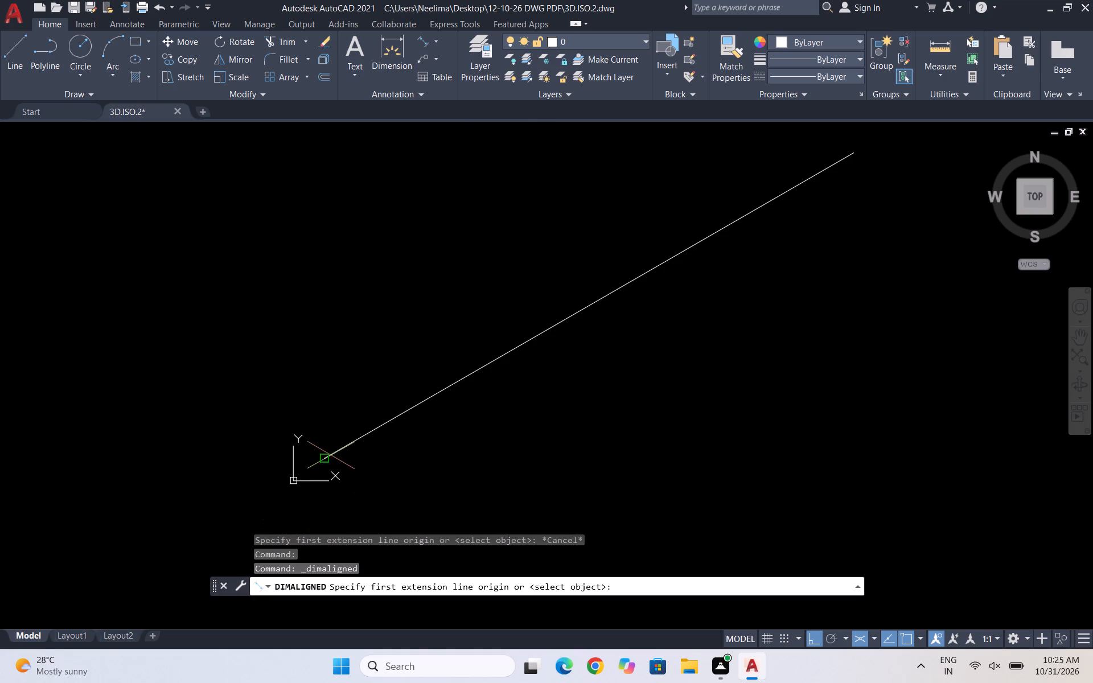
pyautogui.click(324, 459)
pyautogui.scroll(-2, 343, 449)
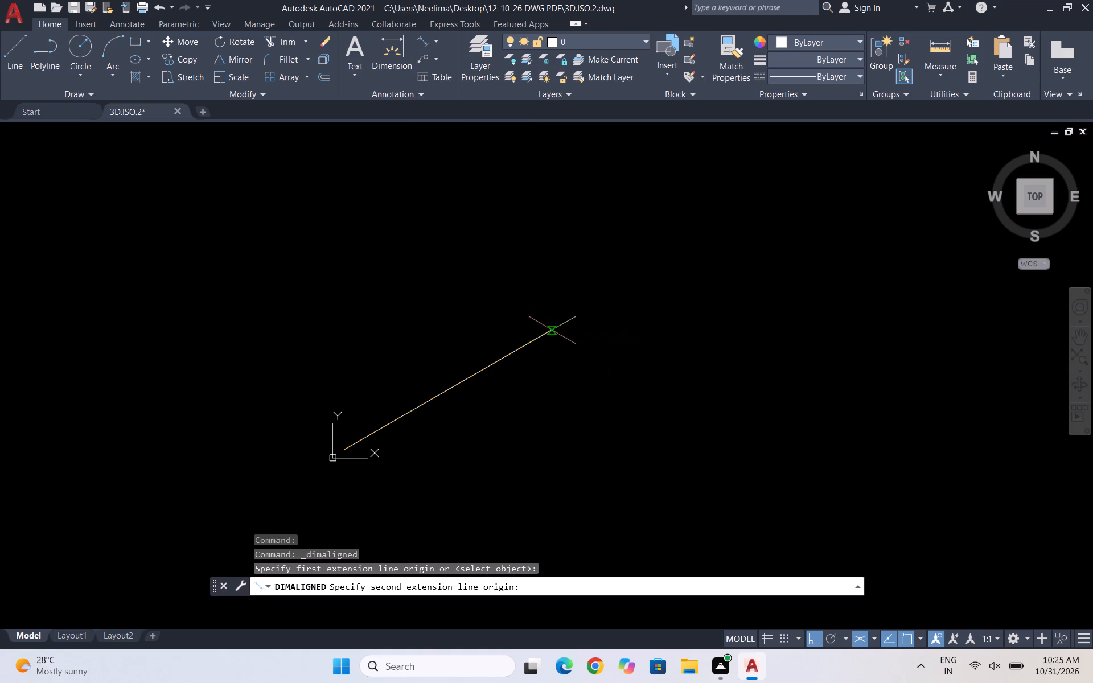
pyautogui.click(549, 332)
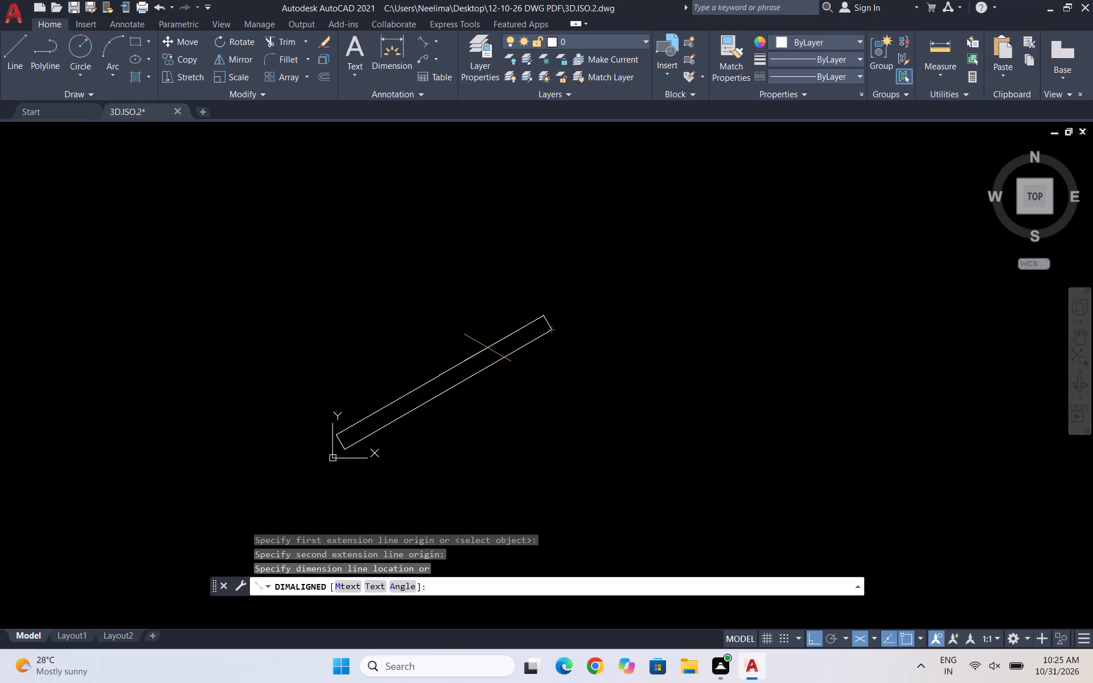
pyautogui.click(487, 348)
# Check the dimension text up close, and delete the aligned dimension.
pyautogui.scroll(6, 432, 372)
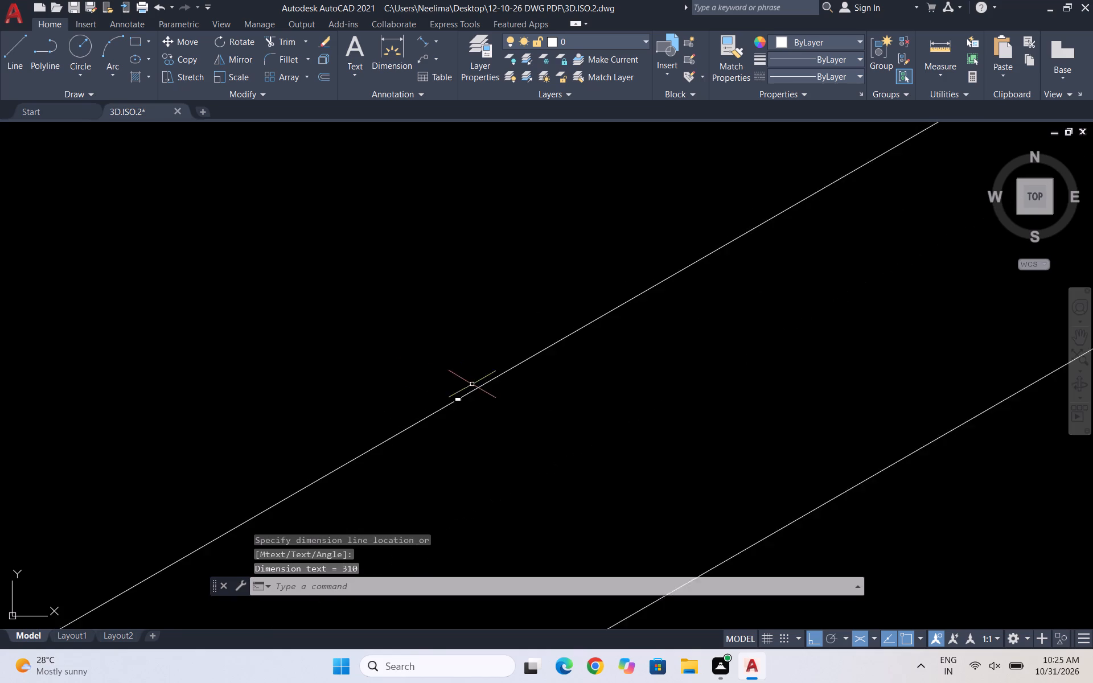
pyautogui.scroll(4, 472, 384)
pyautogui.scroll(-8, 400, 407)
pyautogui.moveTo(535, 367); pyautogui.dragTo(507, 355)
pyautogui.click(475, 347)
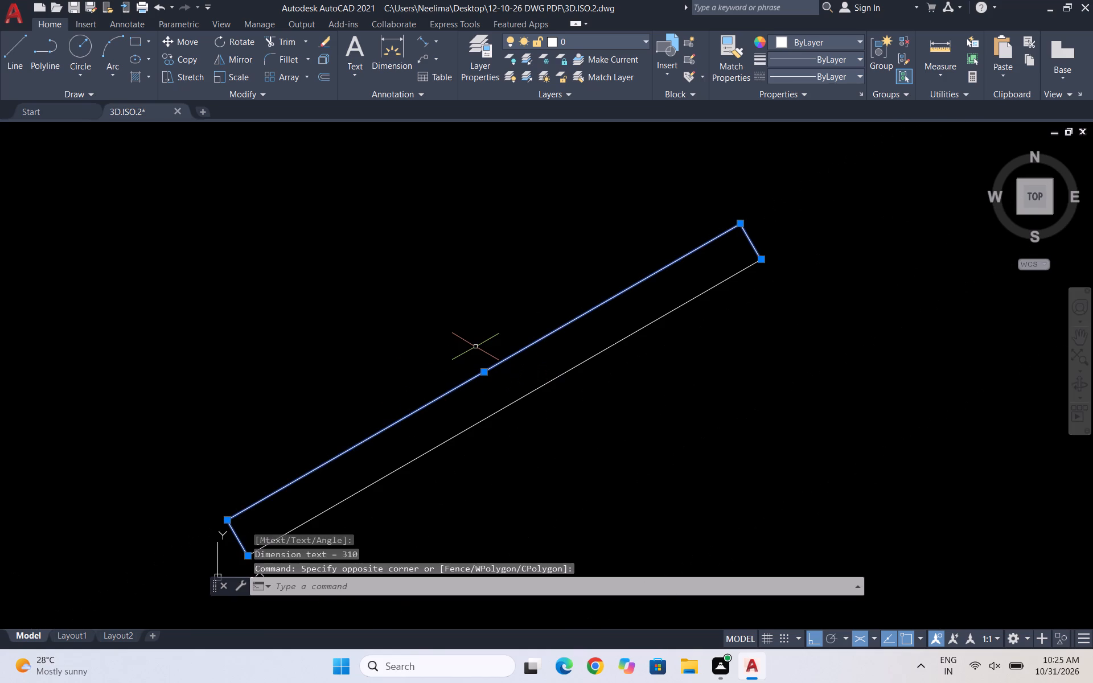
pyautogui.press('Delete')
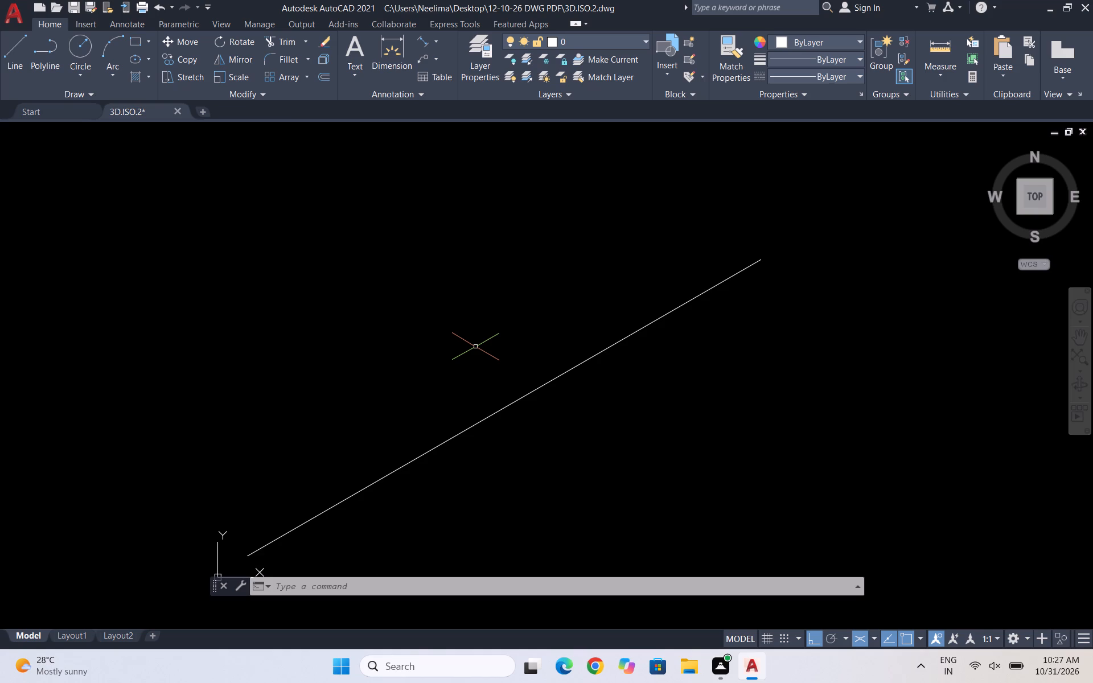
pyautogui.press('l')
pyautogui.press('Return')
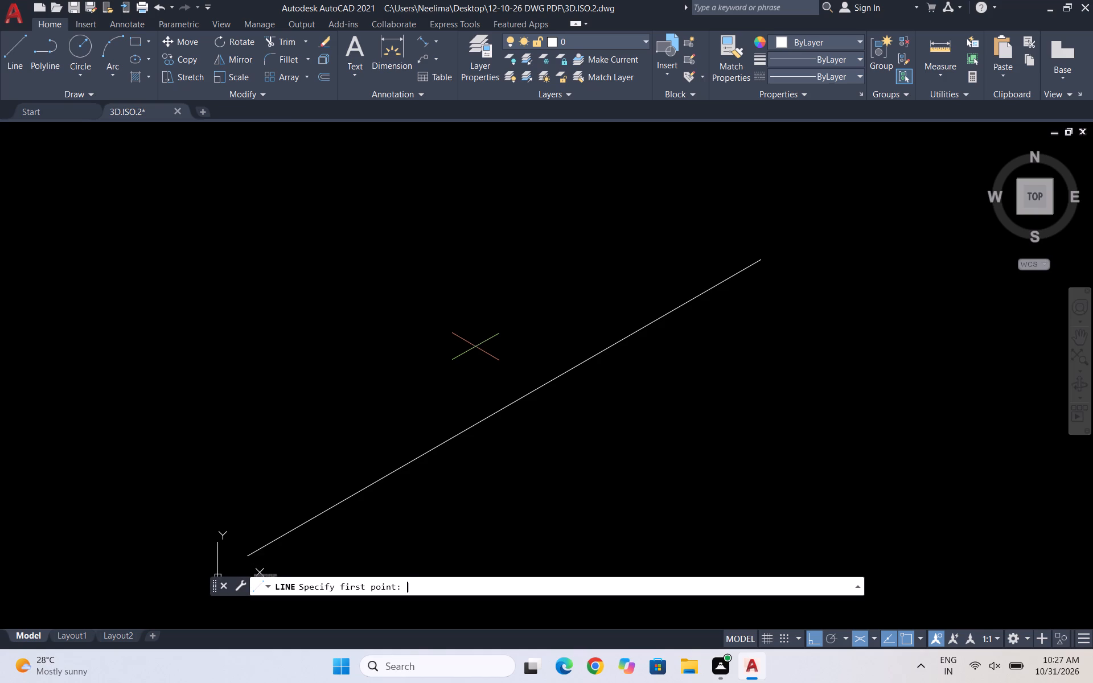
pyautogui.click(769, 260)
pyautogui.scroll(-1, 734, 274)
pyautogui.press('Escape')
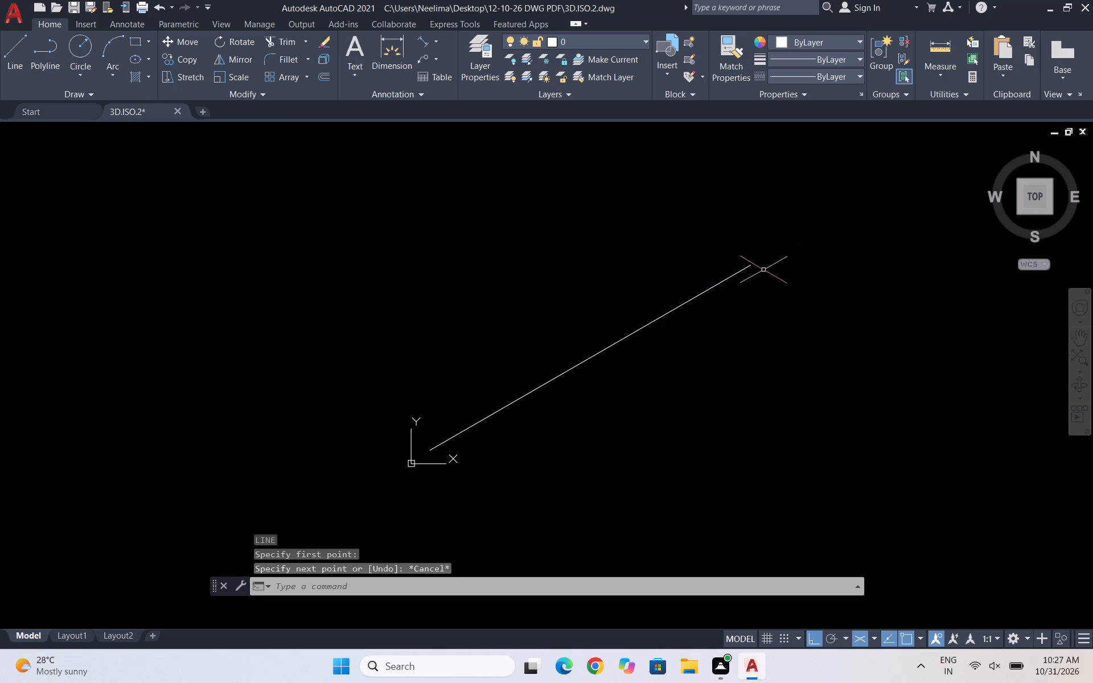
# From the sloping line's upper end, draw a 370 mm line at 330° and a 250 mm vertical line downward on the right isoplane.
pyautogui.press('space')
pyautogui.click(753, 268)
pyautogui.scroll(-3, 509, 155)
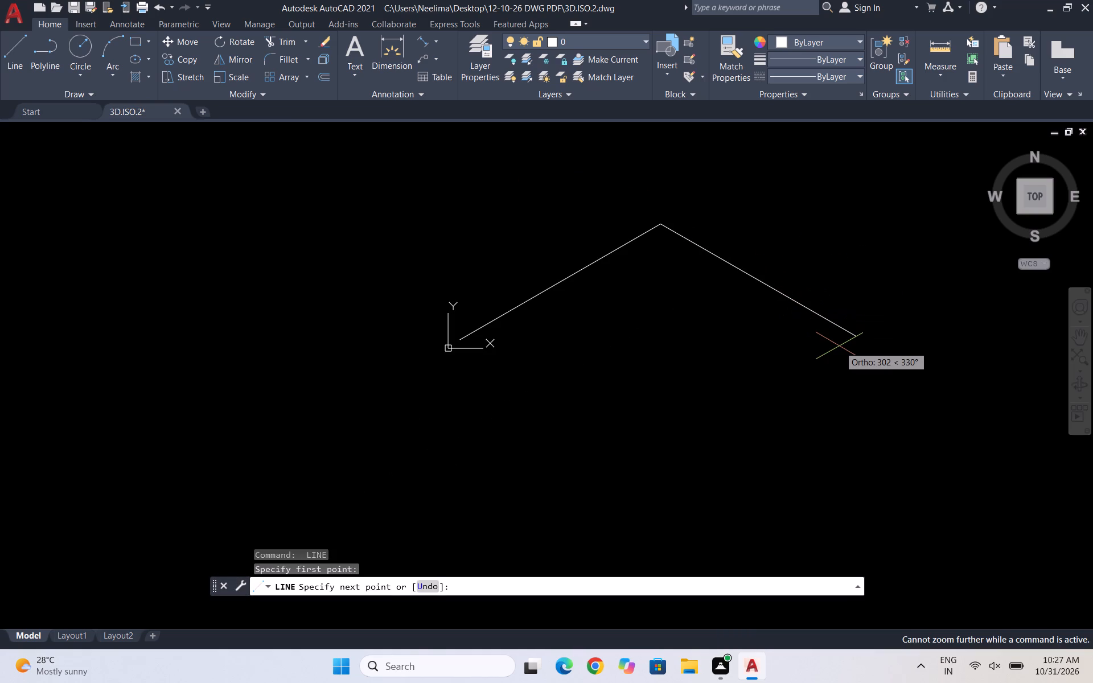
pyautogui.write('370')
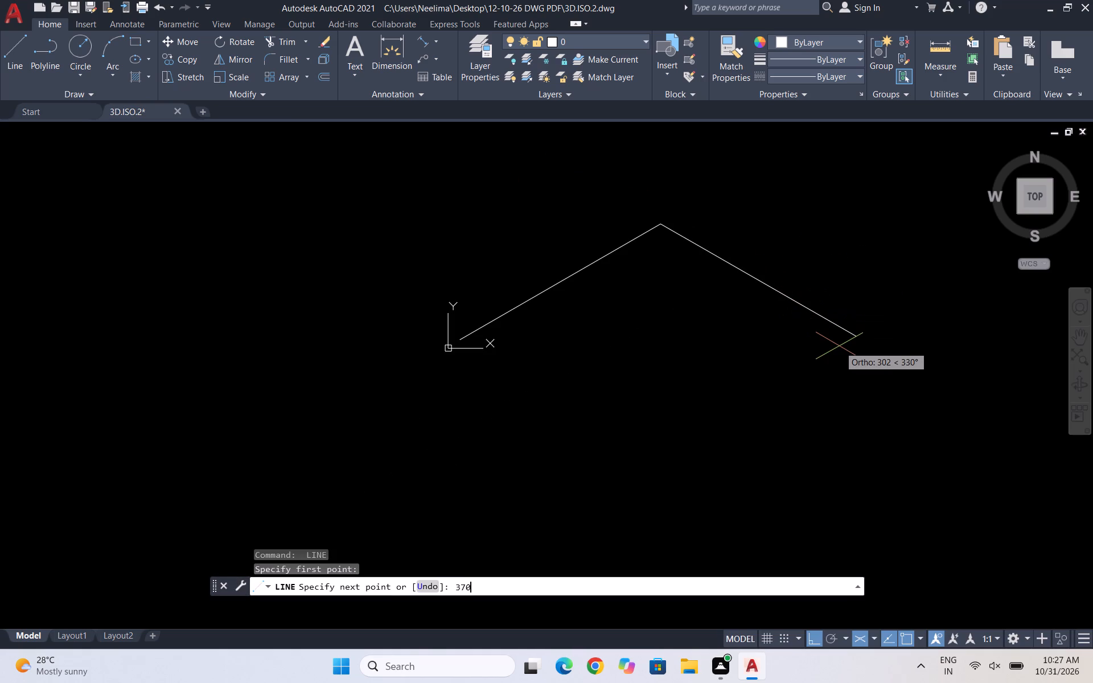
pyautogui.press('Return')
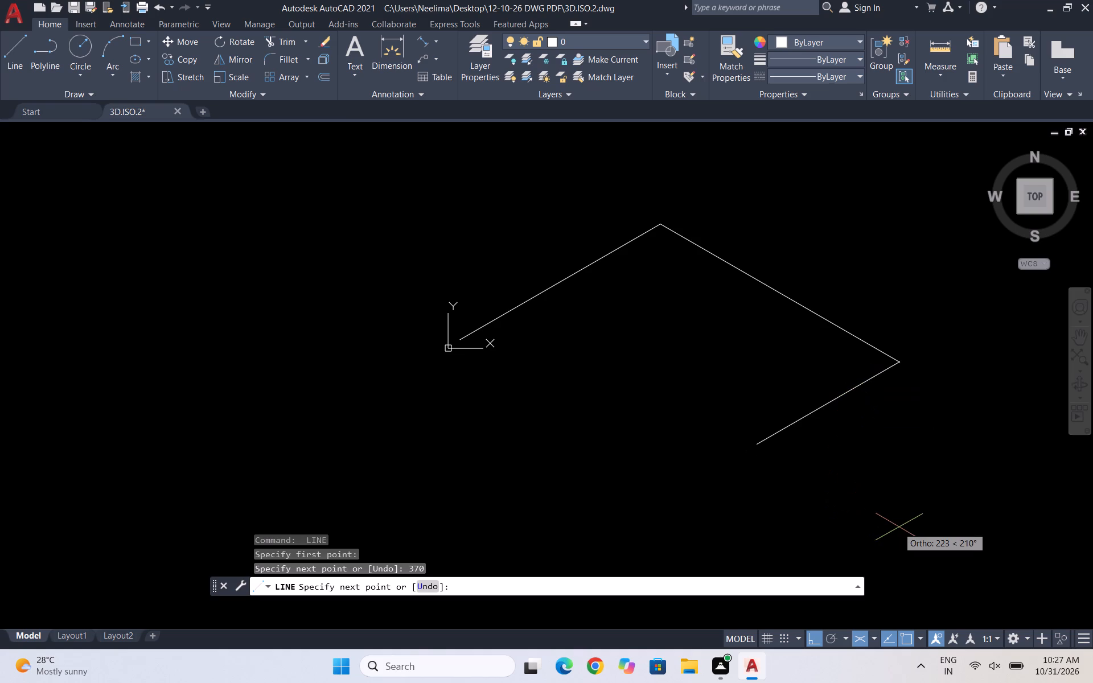
pyautogui.press('F5')
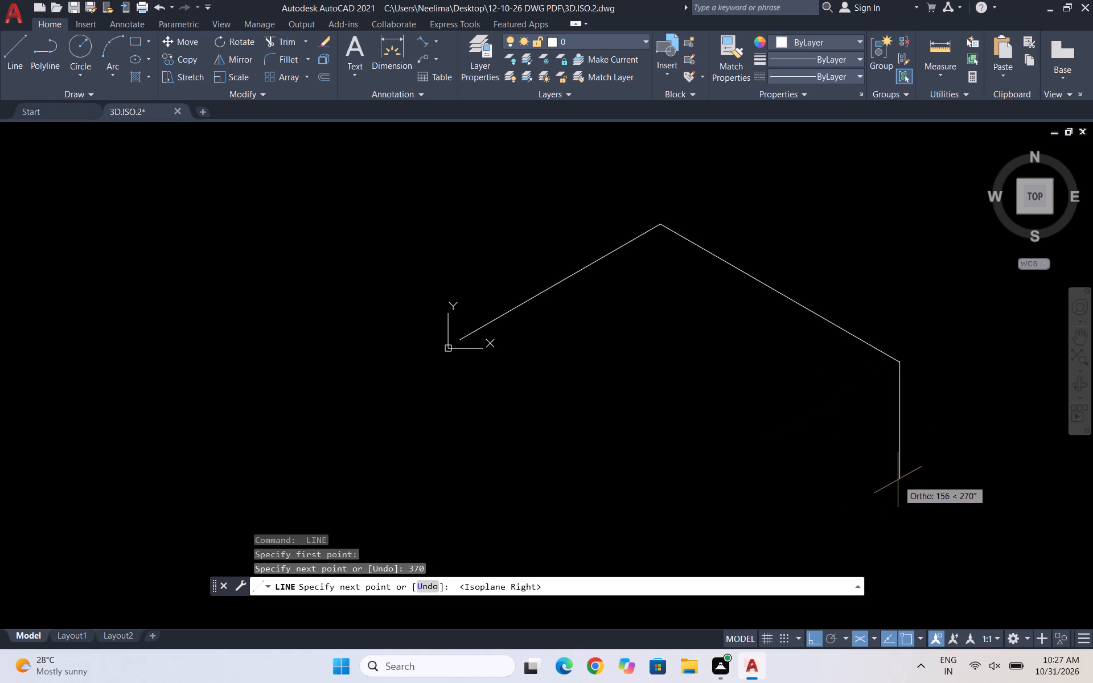
pyautogui.write('250')
pyautogui.press('Return')
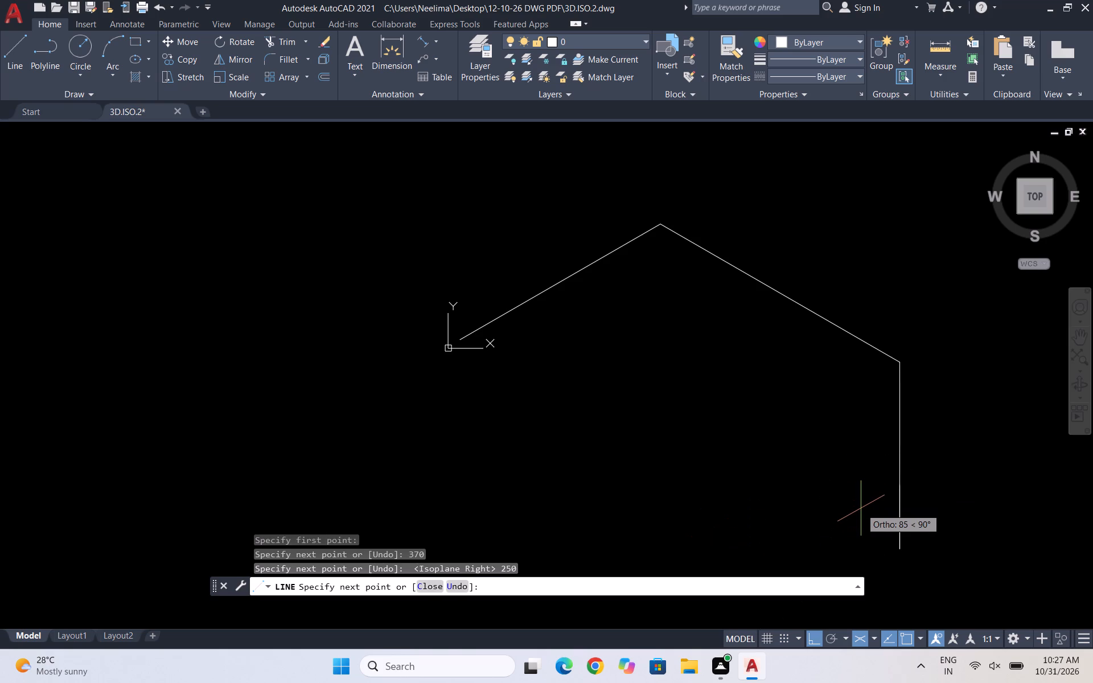
pyautogui.press('Escape')
# Move the UCS origin about 632 mm along 210°, clear of the line work.
pyautogui.click(449, 349)
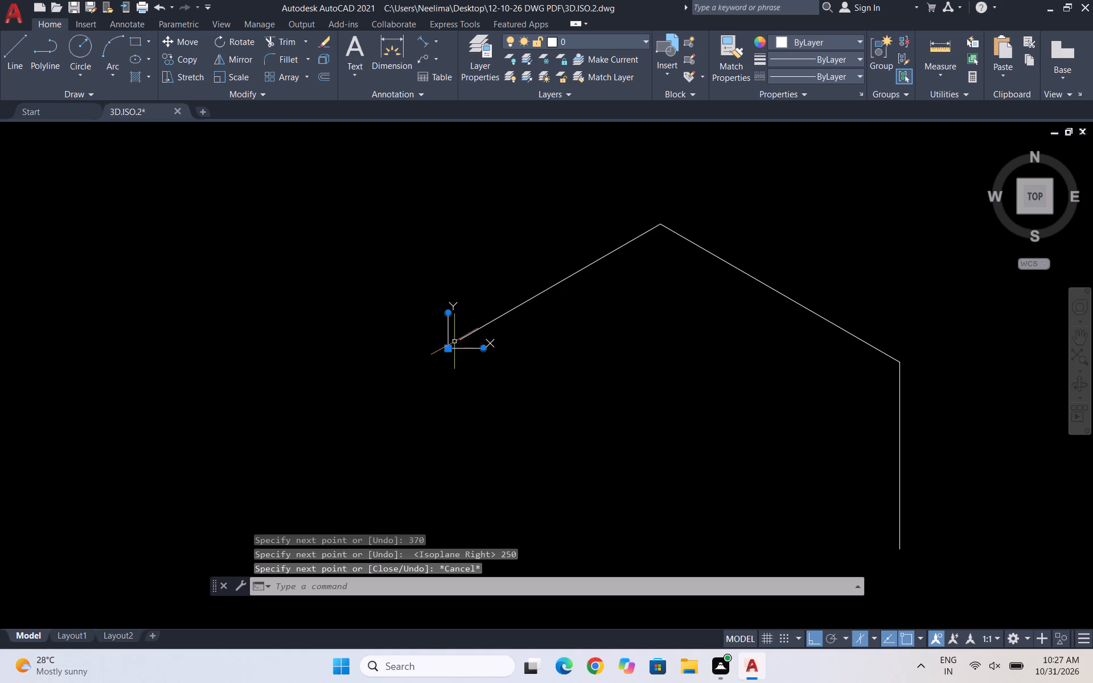
pyautogui.moveTo(448, 348); pyautogui.dragTo(26, 626)
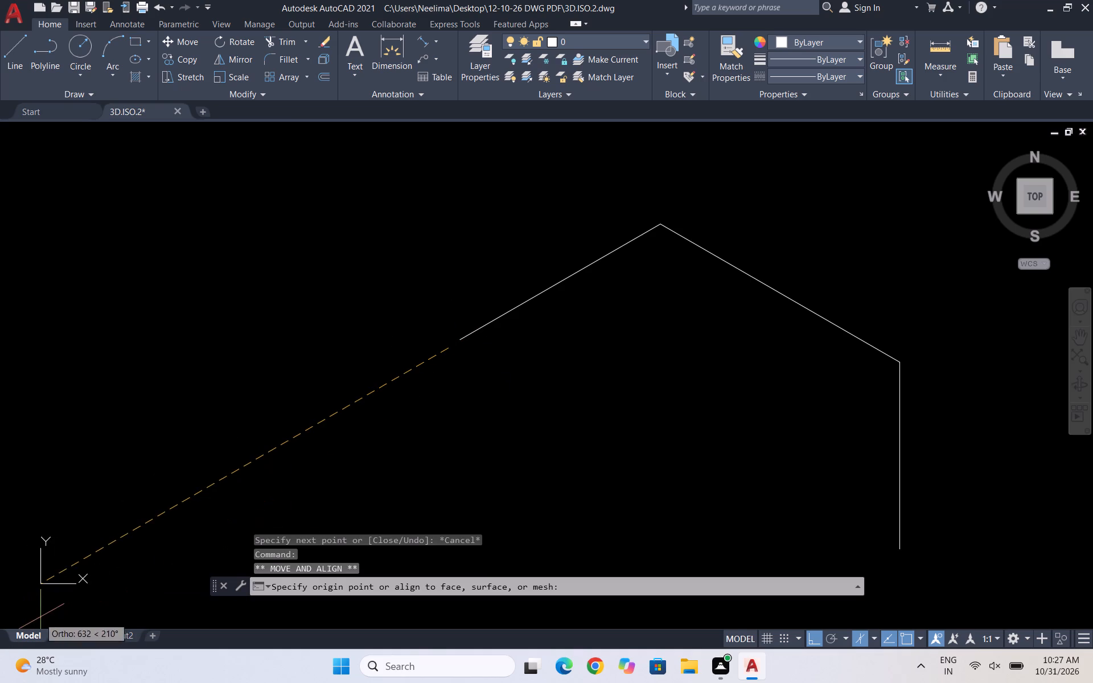
pyautogui.click(40, 617)
pyautogui.scroll(-1, 420, 292)
pyautogui.scroll(1, 708, 435)
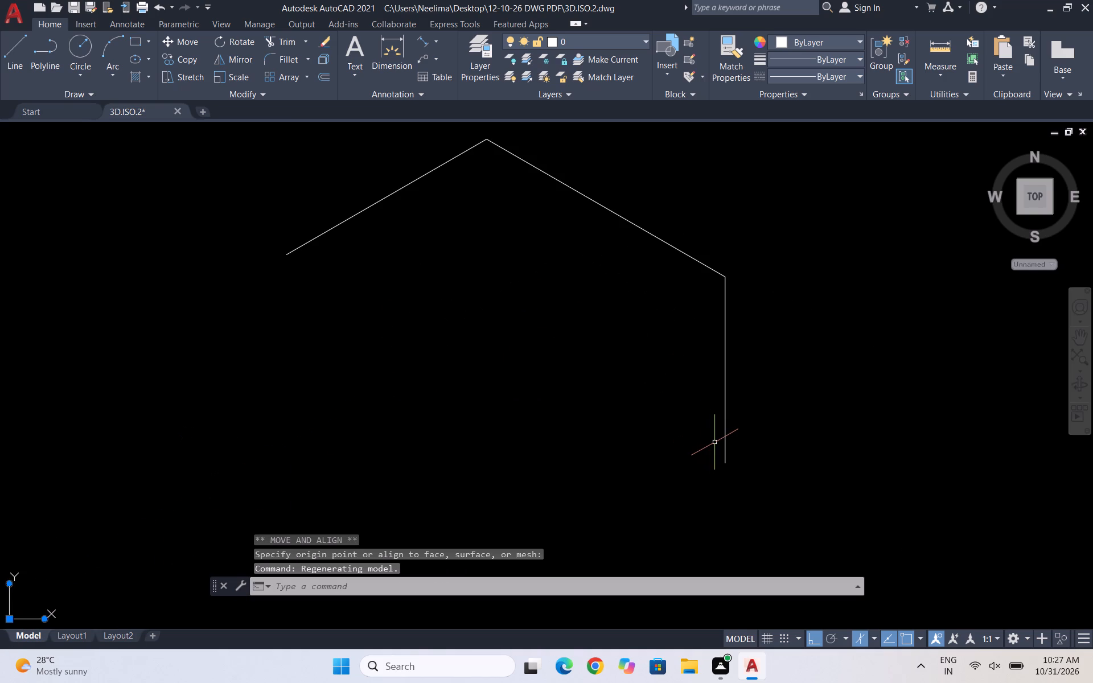
pyautogui.press('Escape')
pyautogui.press('Escape')
pyautogui.press('Escape')
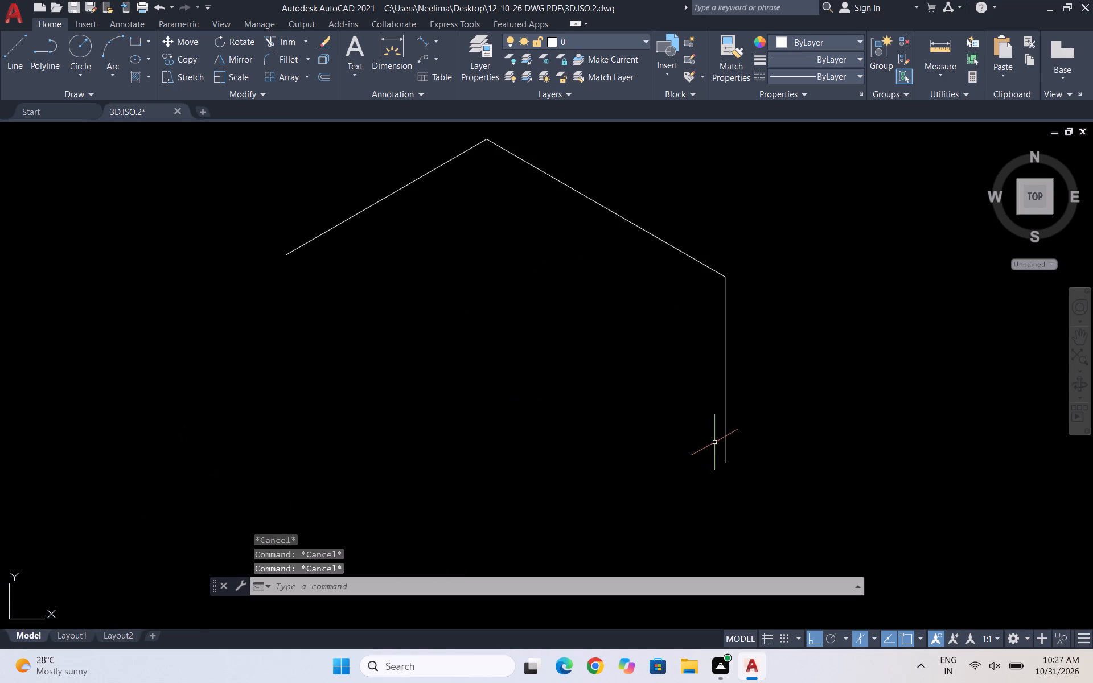
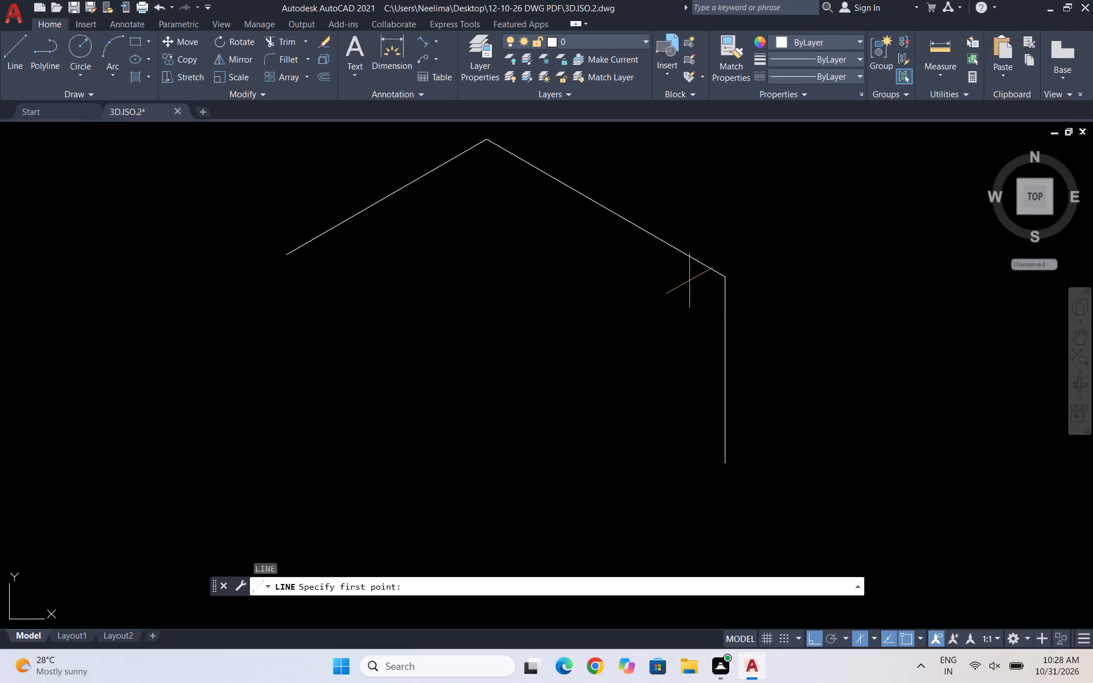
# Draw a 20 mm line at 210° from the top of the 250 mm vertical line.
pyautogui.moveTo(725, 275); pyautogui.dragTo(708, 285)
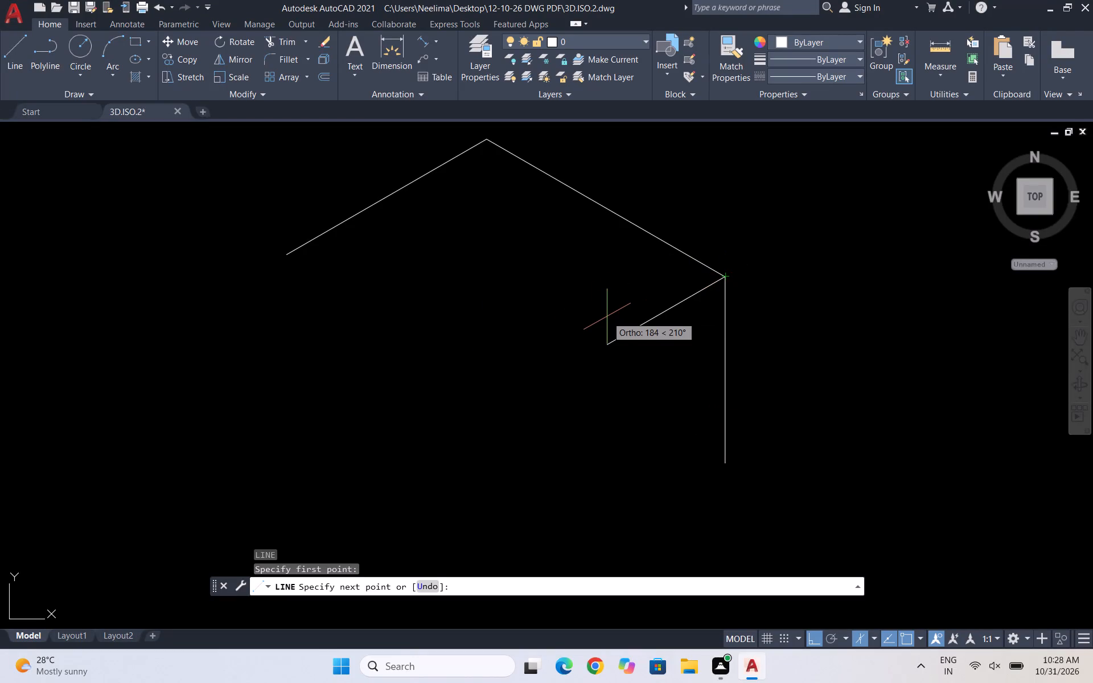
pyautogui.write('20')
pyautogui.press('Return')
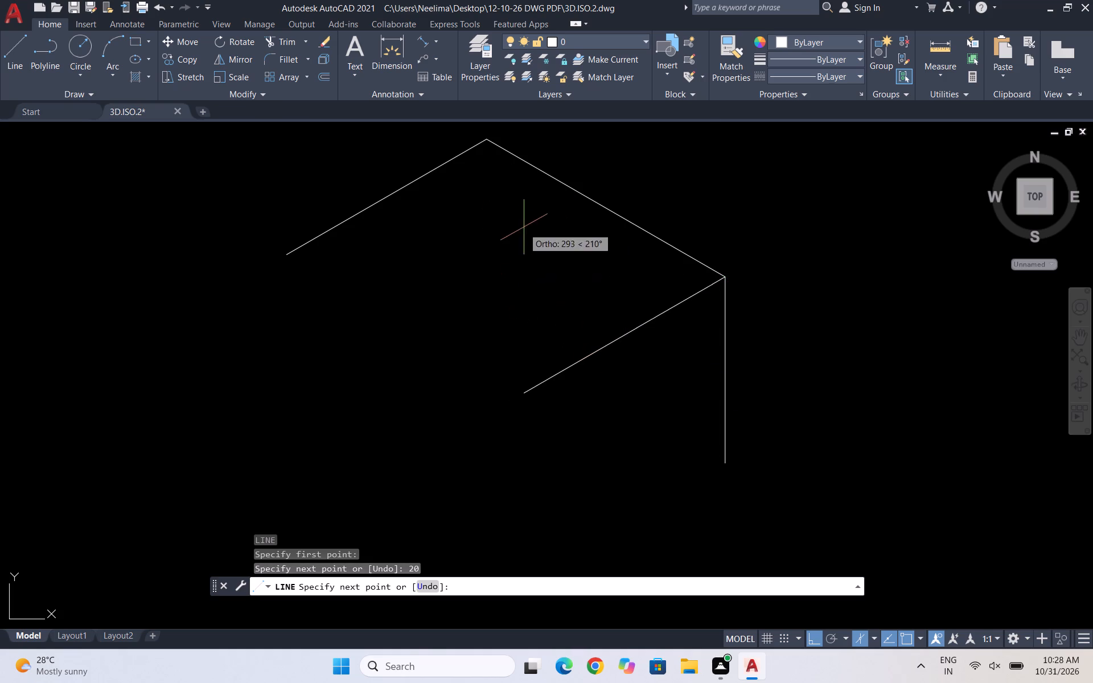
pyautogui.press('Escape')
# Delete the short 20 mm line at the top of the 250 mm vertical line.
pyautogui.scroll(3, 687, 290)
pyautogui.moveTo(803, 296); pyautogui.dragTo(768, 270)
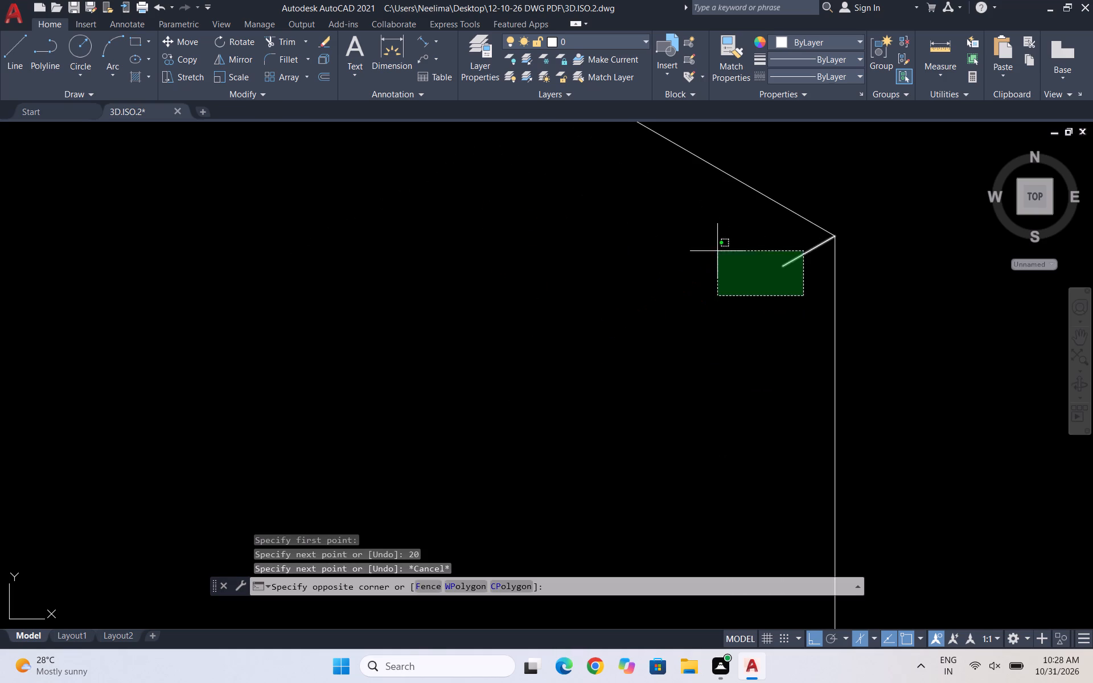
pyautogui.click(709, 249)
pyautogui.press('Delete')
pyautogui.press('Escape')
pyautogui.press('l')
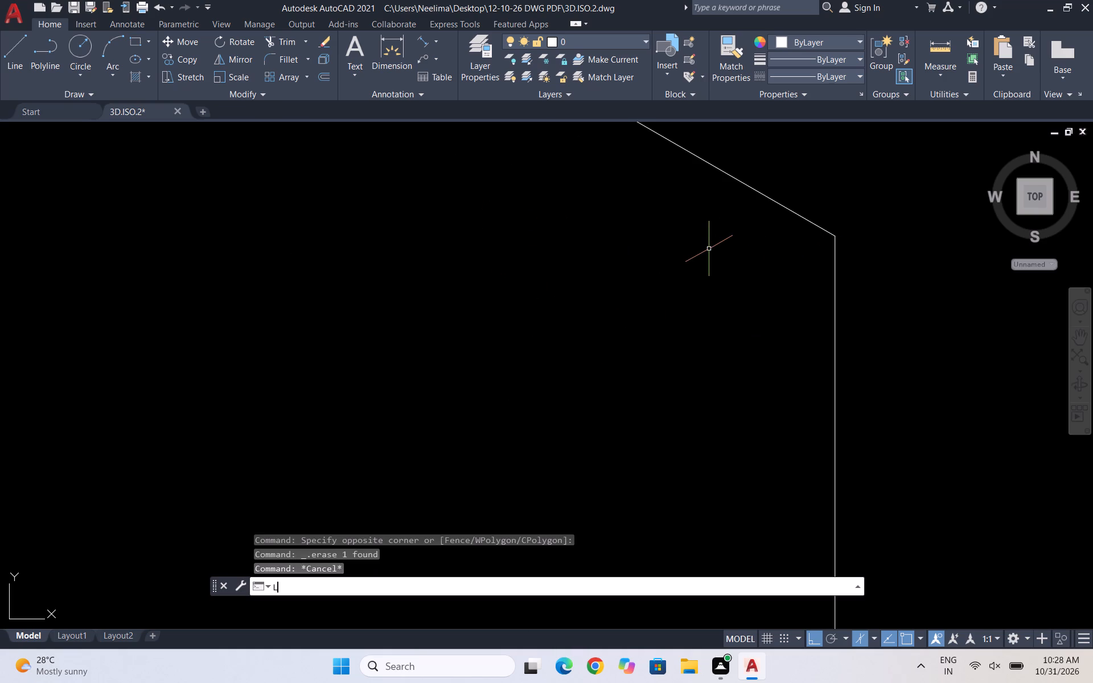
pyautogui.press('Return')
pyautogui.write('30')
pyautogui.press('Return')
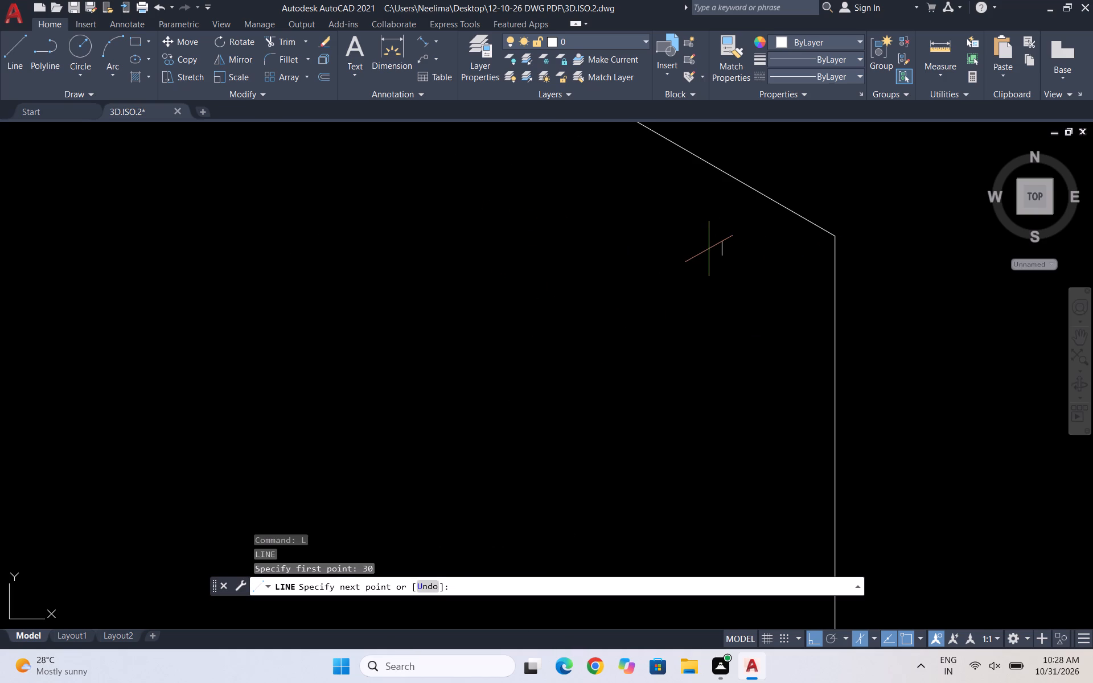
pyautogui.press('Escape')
# Draw a 30 mm line at 210° from the top of the 250 mm vertical line.
pyautogui.press('l')
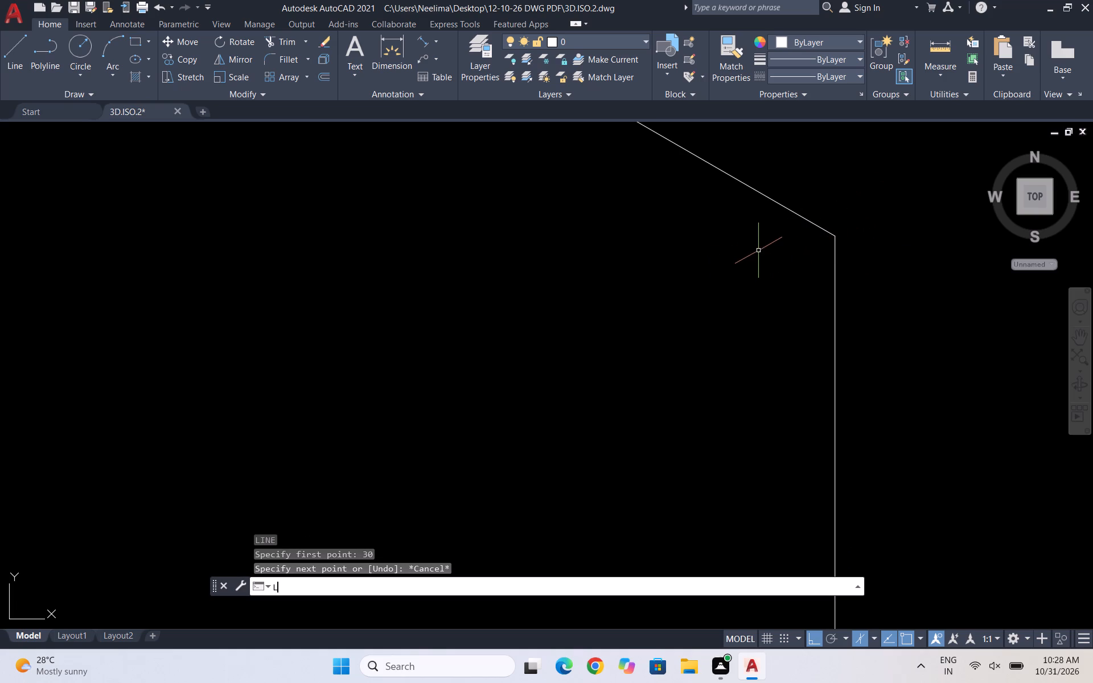
pyautogui.press('Return')
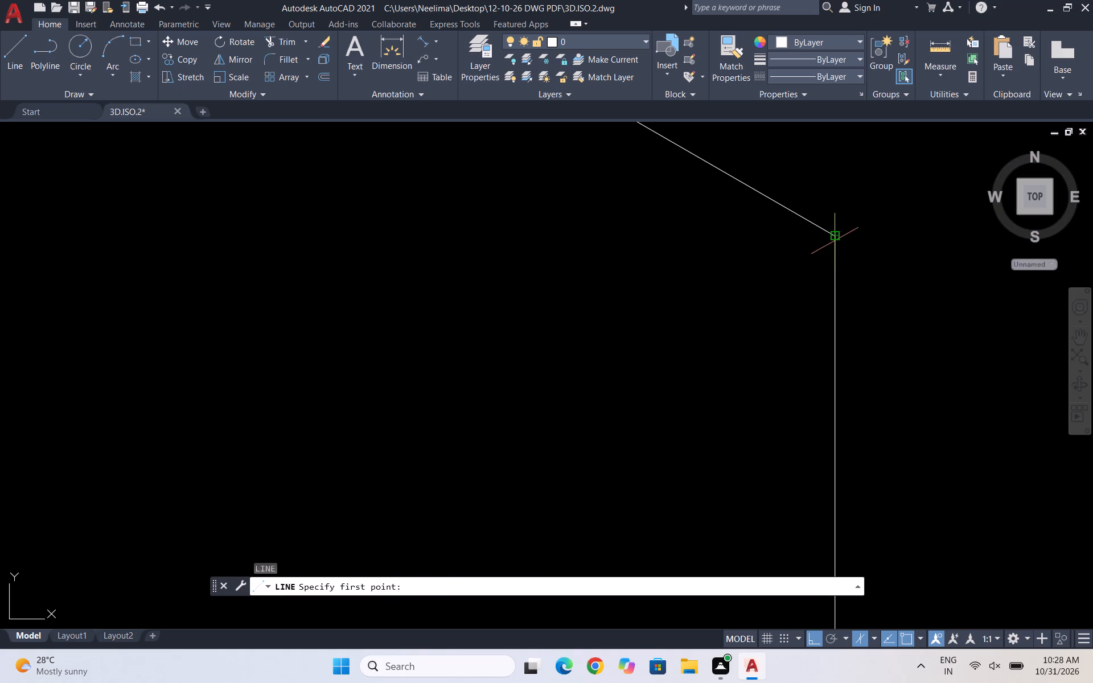
pyautogui.moveTo(835, 241); pyautogui.dragTo(820, 253)
pyautogui.write('30')
pyautogui.press('Return')
pyautogui.press('Return')
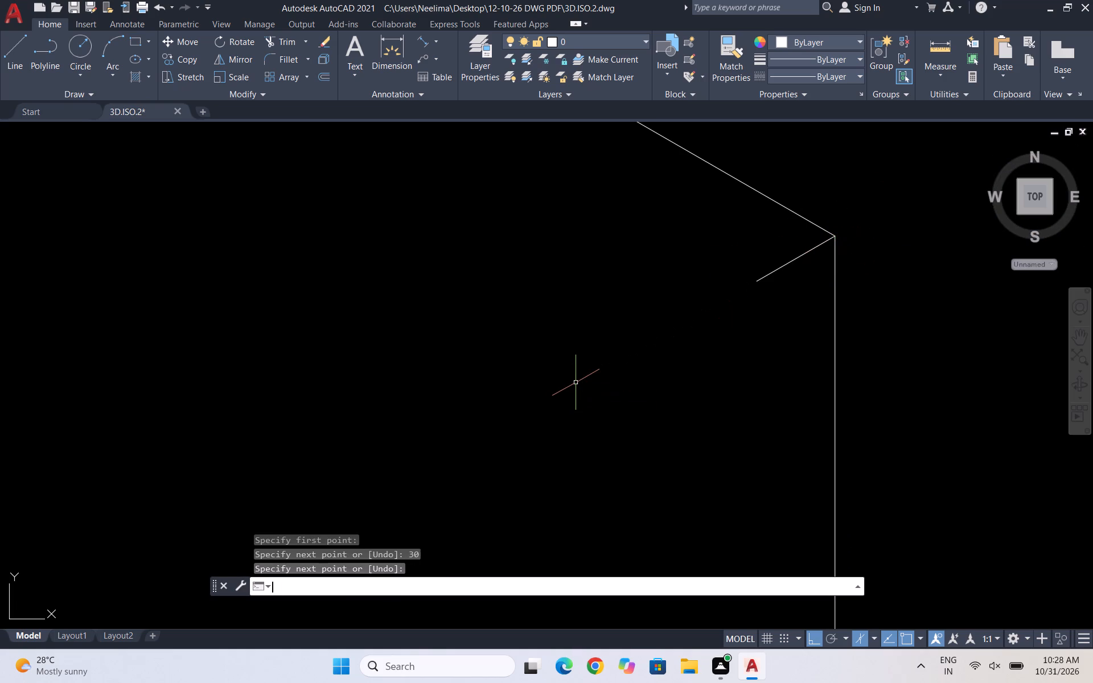
# From the 310 mm line's lower end, draw a 30 mm line at 330° and a parallel 310 mm line at 30°.
pyautogui.press('l')
pyautogui.press('Return')
pyautogui.scroll(-4, 828, 288)
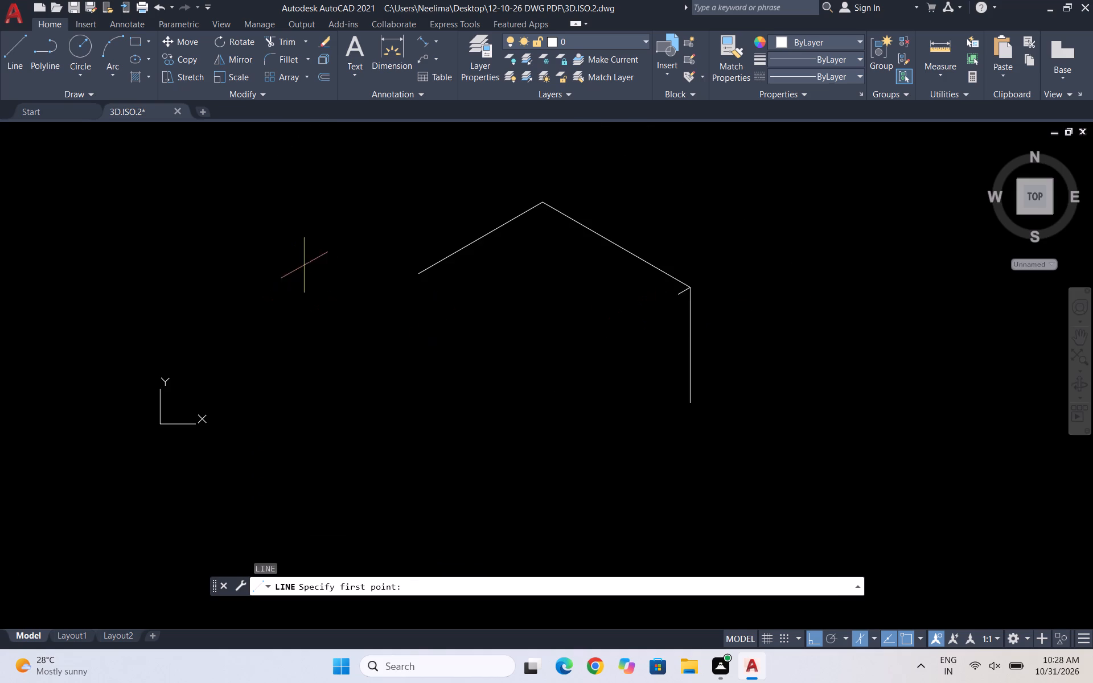
pyautogui.scroll(2, 418, 279)
pyautogui.click(415, 263)
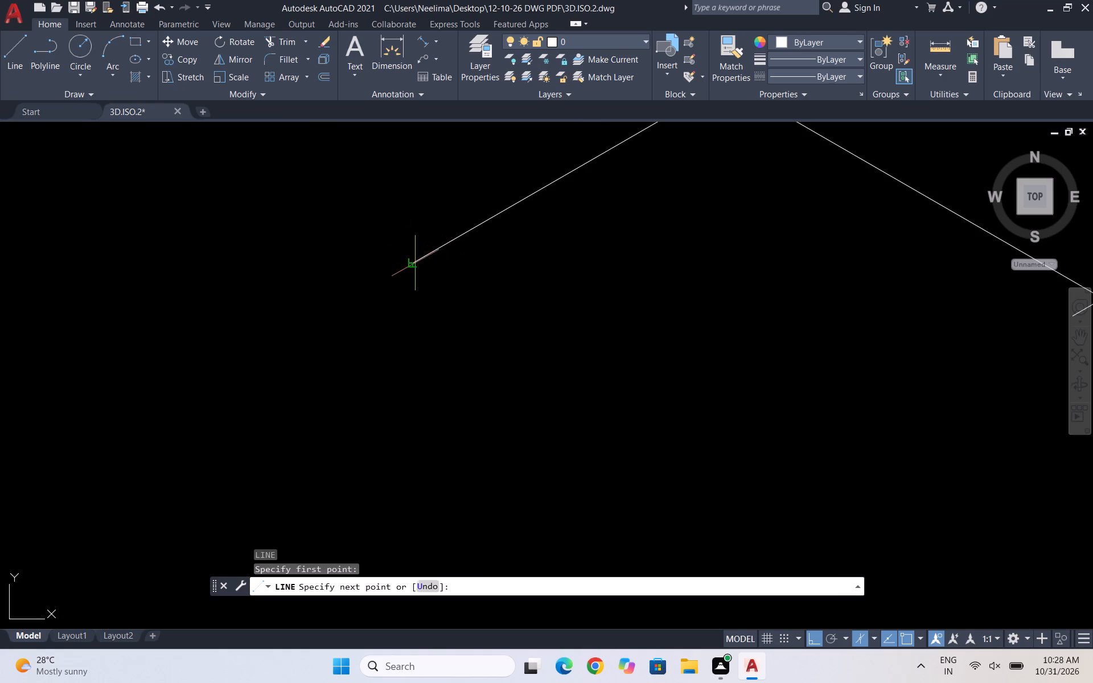
pyautogui.scroll(-2, 342, 286)
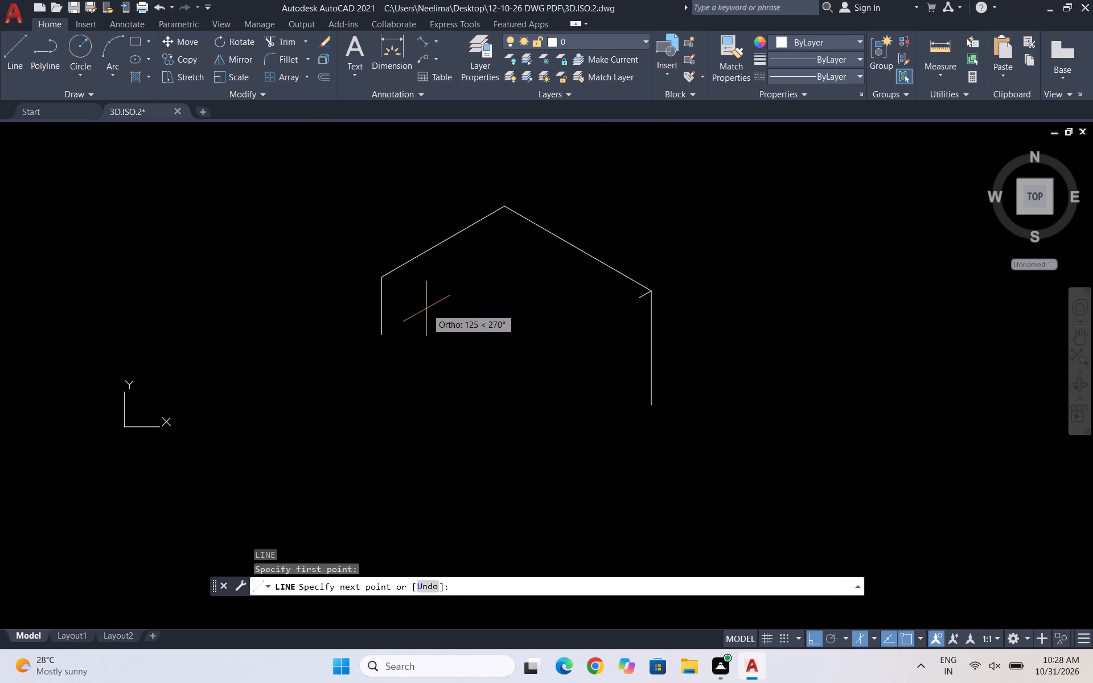
pyautogui.press('F5')
pyautogui.write('30')
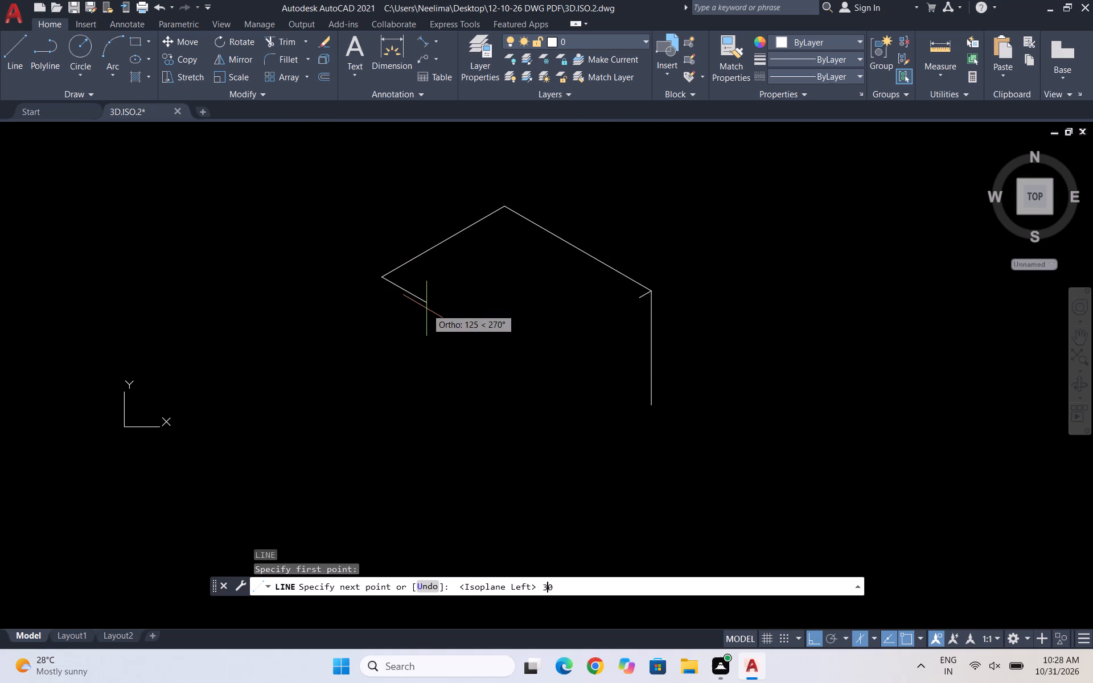
pyautogui.press('Return')
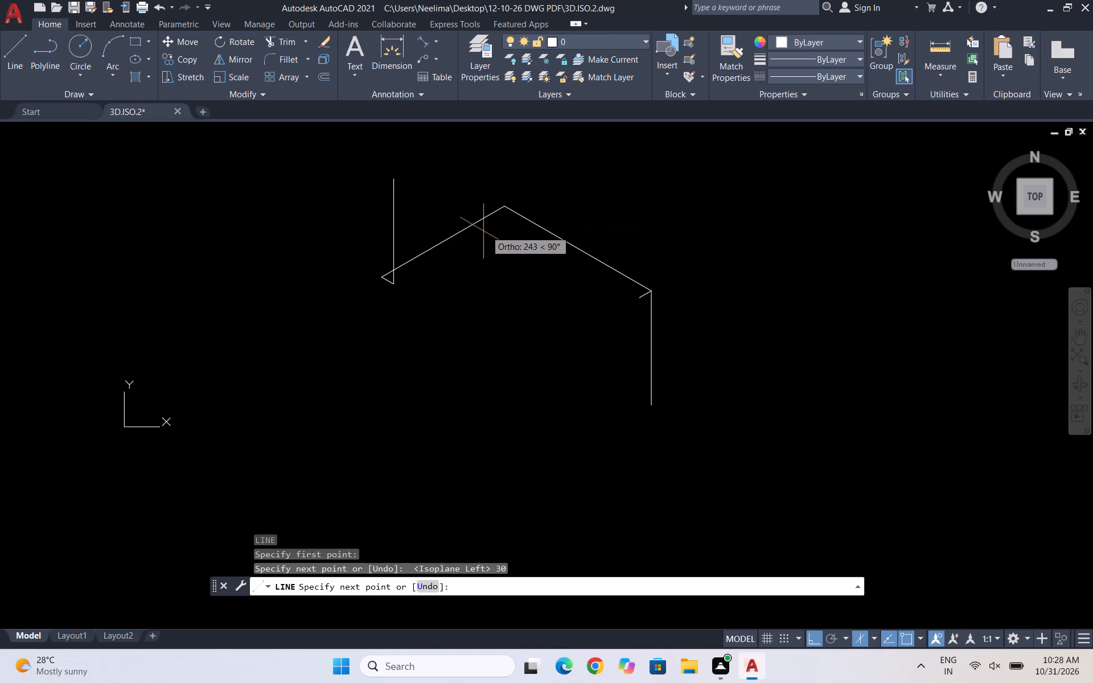
pyautogui.press('F5')
pyautogui.scroll(1, 475, 219)
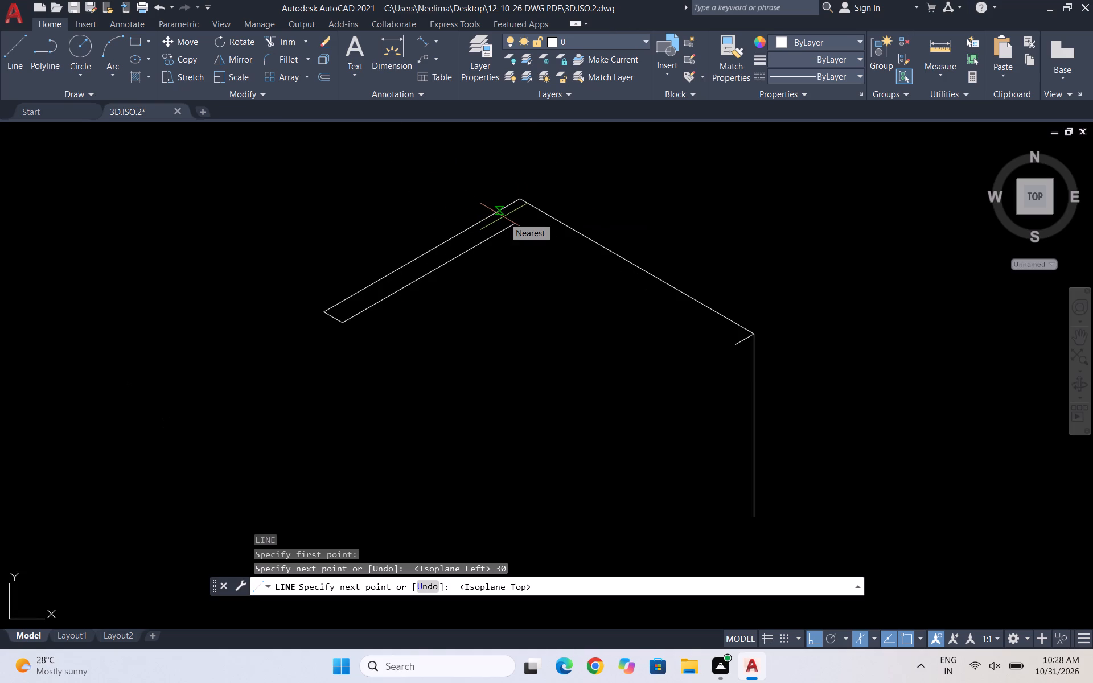
pyautogui.write('310')
pyautogui.press('Return')
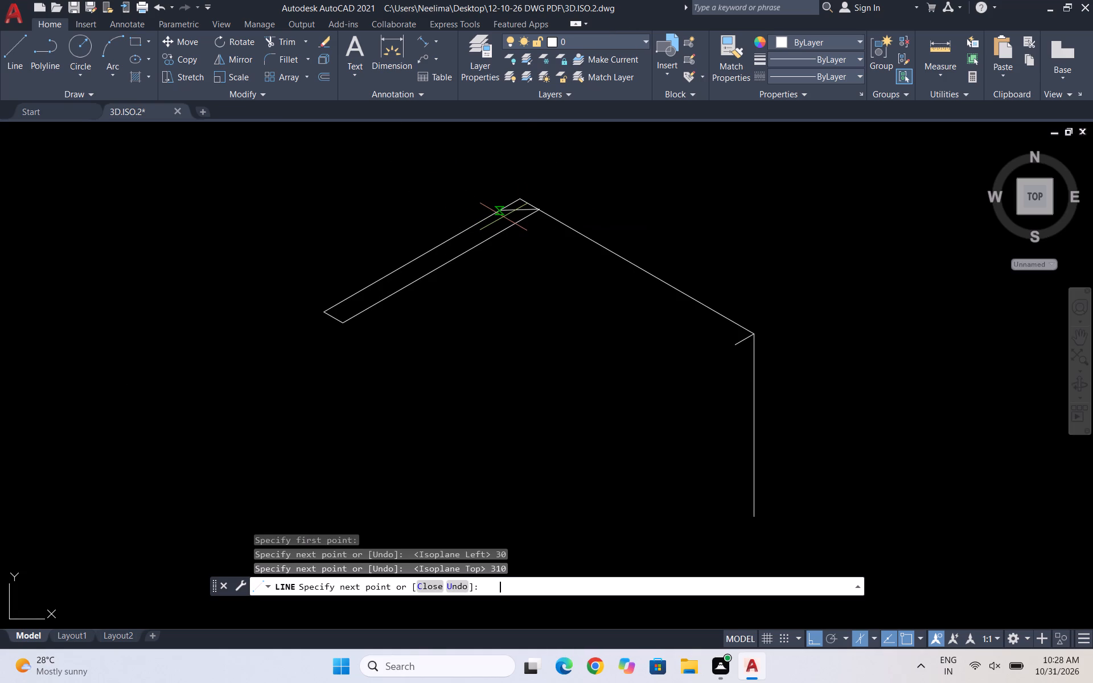
pyautogui.press('Escape')
# Draw a 370 mm line at 150° from the free end of the 30 mm line, parallel to the existing 370 mm edge.
pyautogui.press('space')
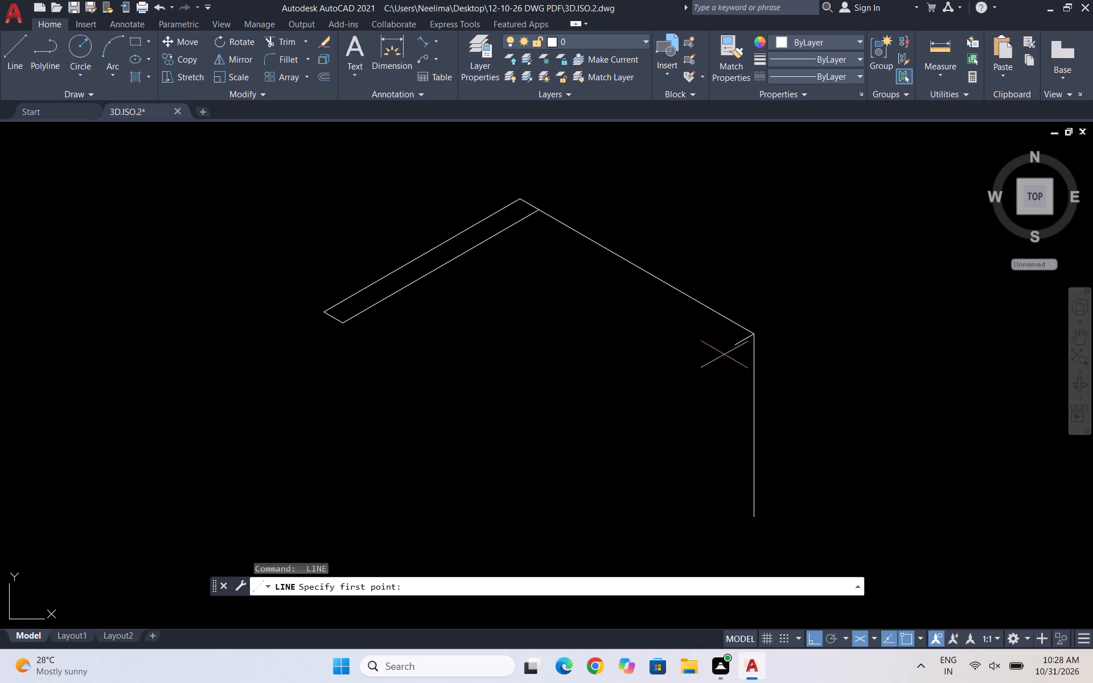
pyautogui.click(733, 346)
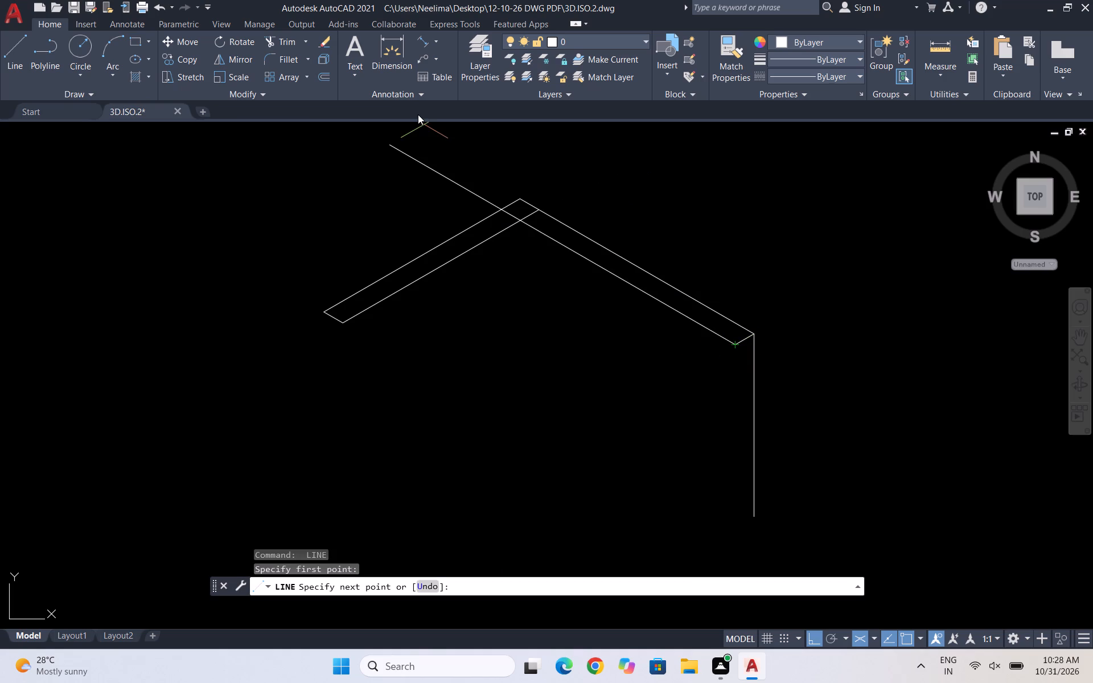
pyautogui.write('370')
pyautogui.press('Return')
pyautogui.press('Return')
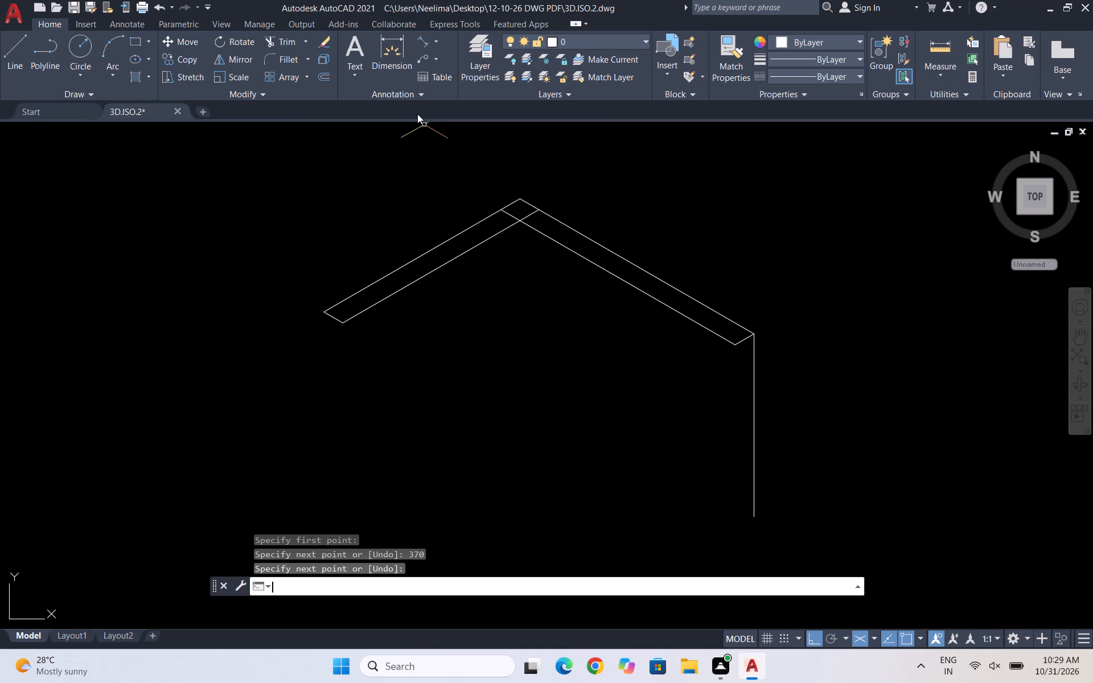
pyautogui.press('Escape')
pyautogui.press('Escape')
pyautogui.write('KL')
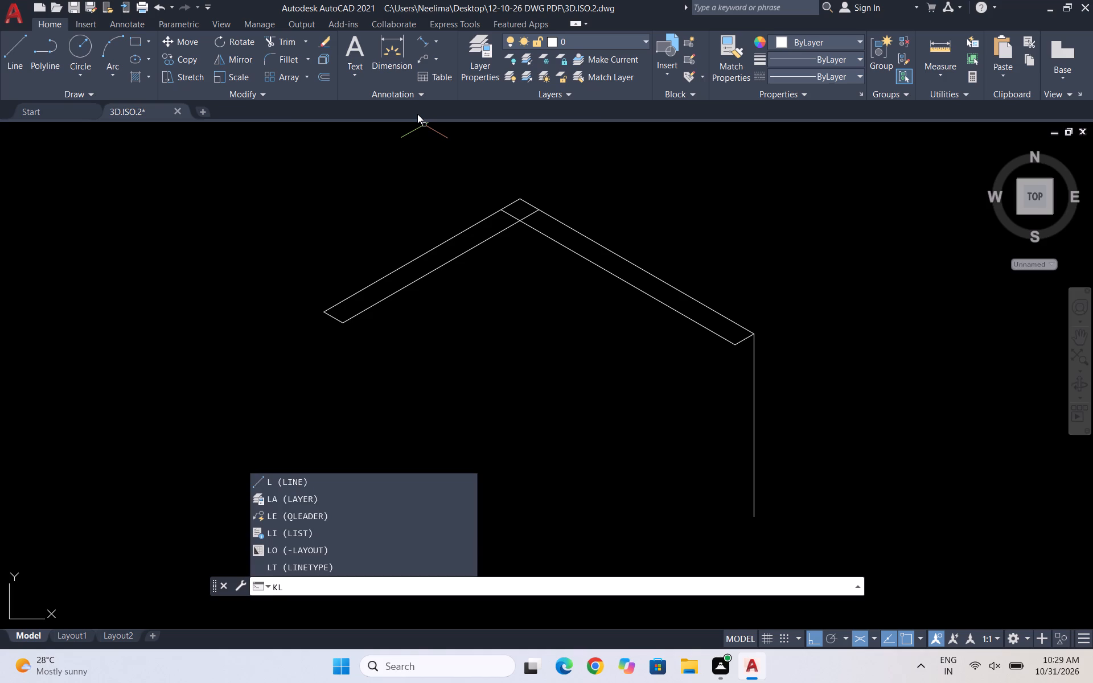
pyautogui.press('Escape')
# From the outer 310 mm line's lower end, draw 200 mm down, 30 mm at 330°, and a vertical line up to the inner corner.
pyautogui.press('l')
pyautogui.press('Return')
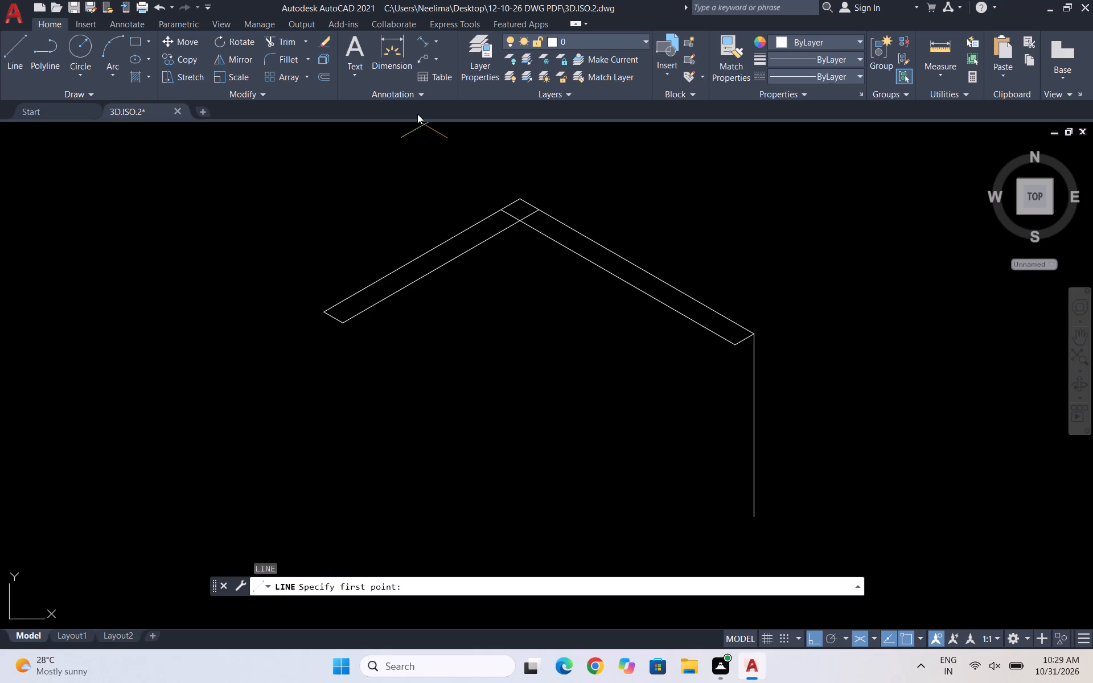
pyautogui.click(326, 313)
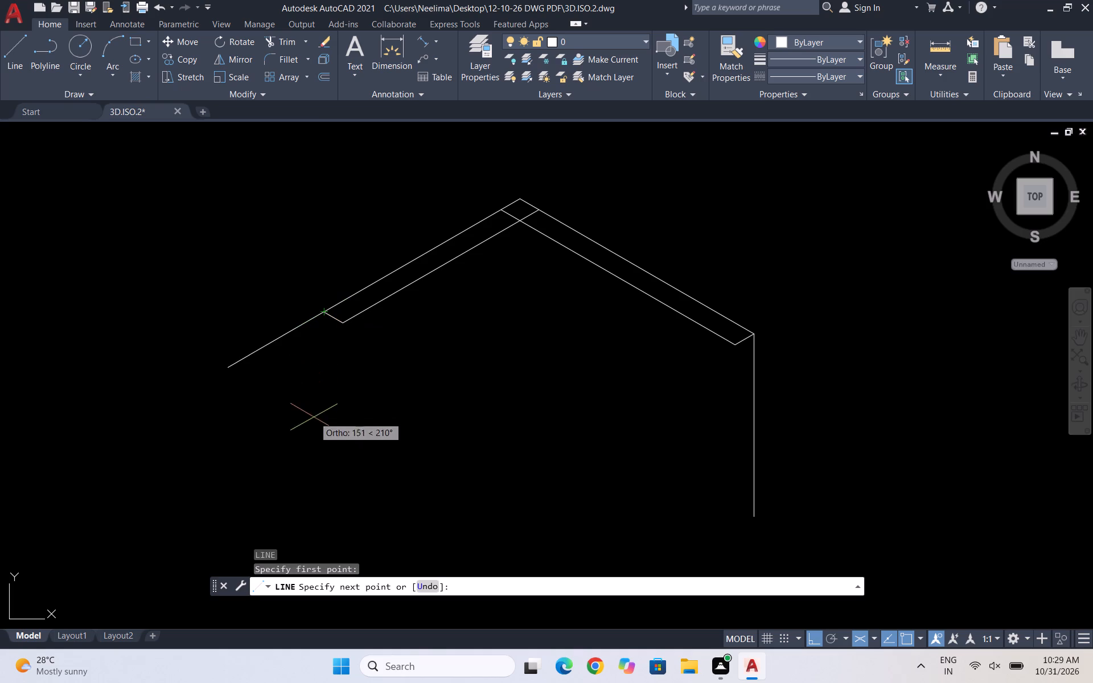
pyautogui.press('F5')
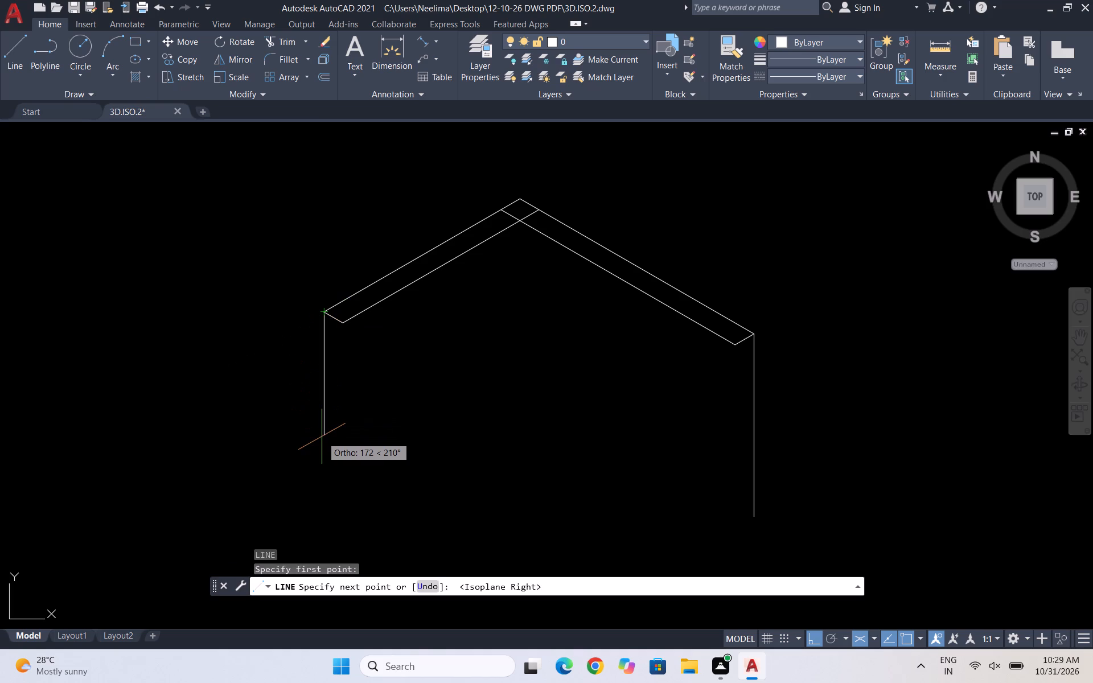
pyautogui.write('200')
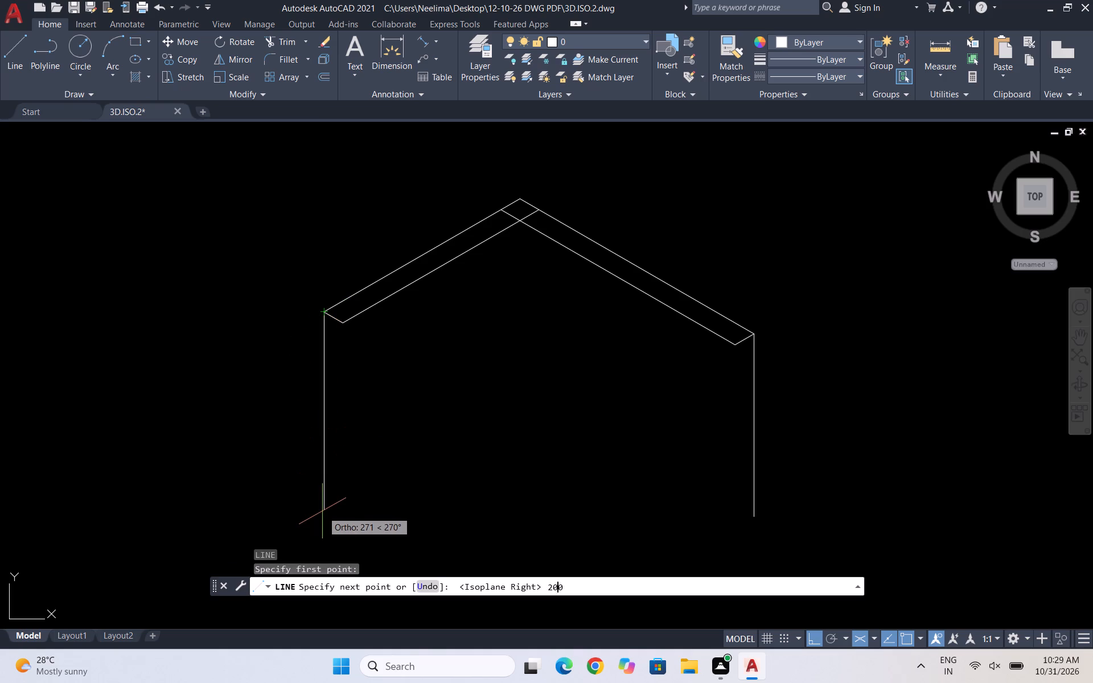
pyautogui.press('Return')
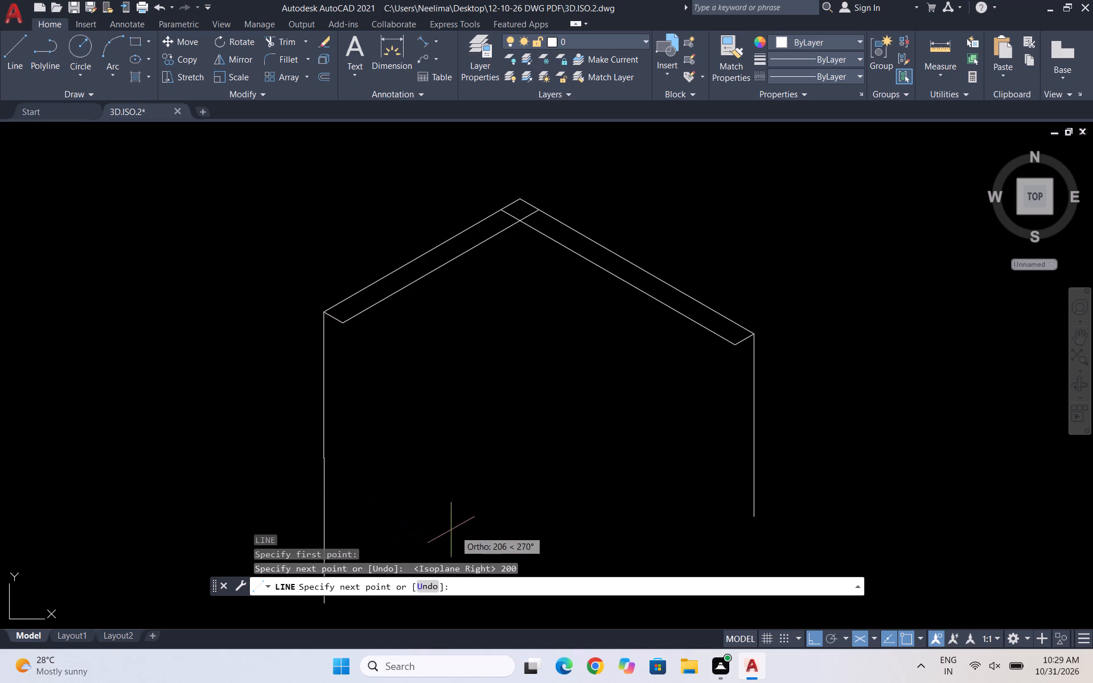
pyautogui.press('F5')
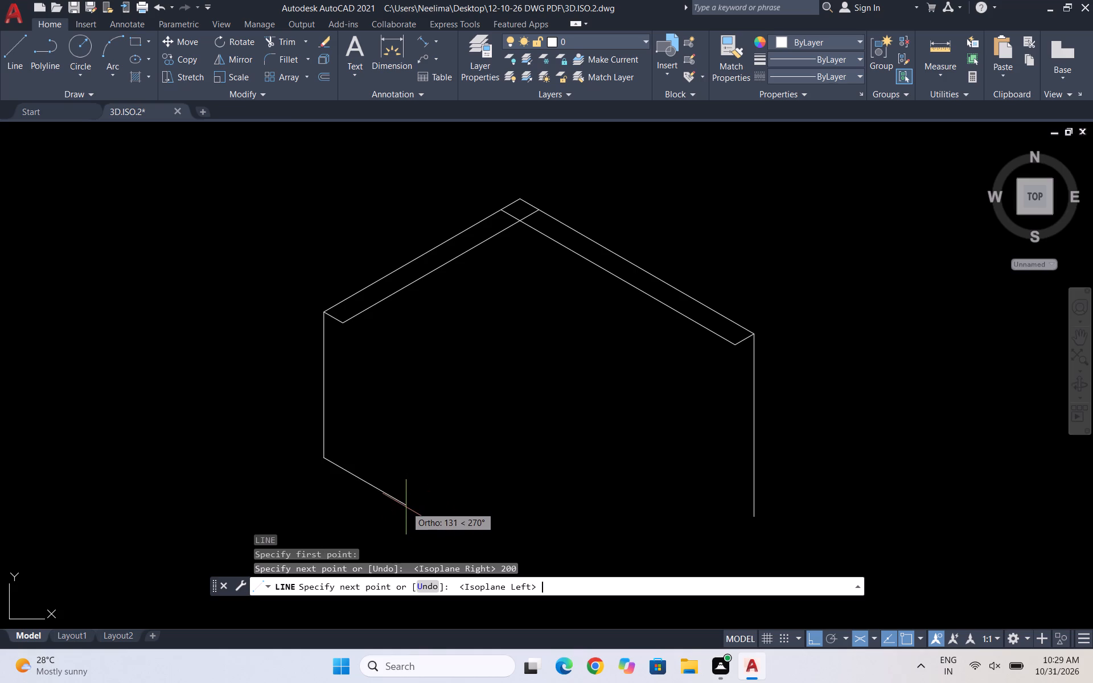
pyautogui.write('30')
pyautogui.press('Return')
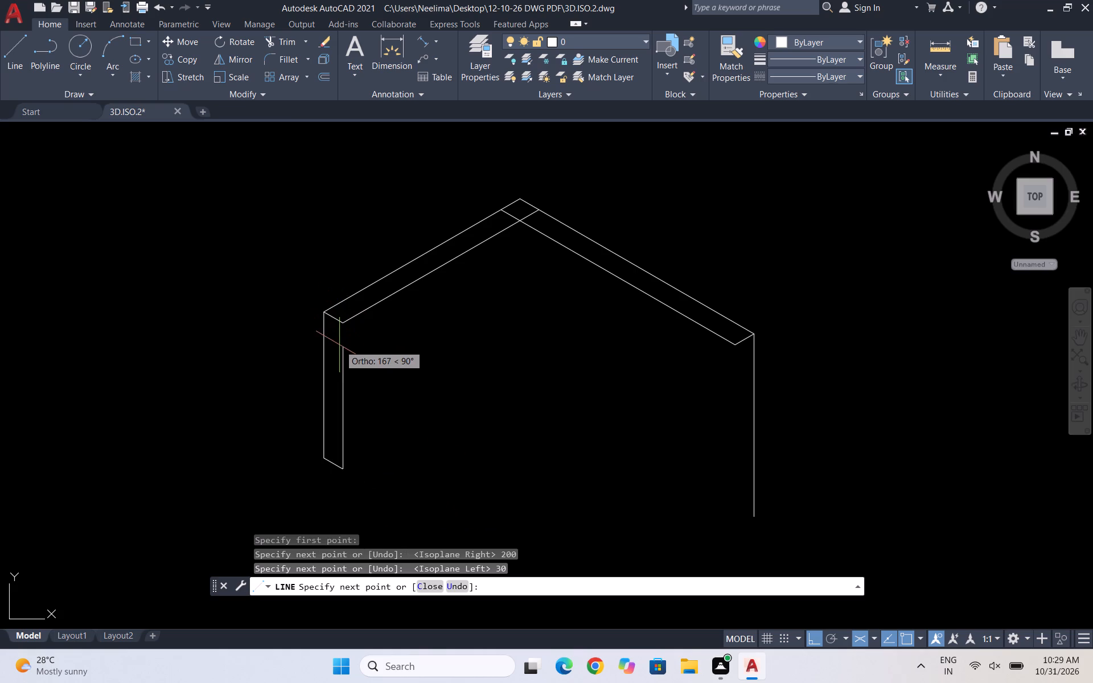
pyautogui.scroll(2, 335, 349)
pyautogui.click(353, 282)
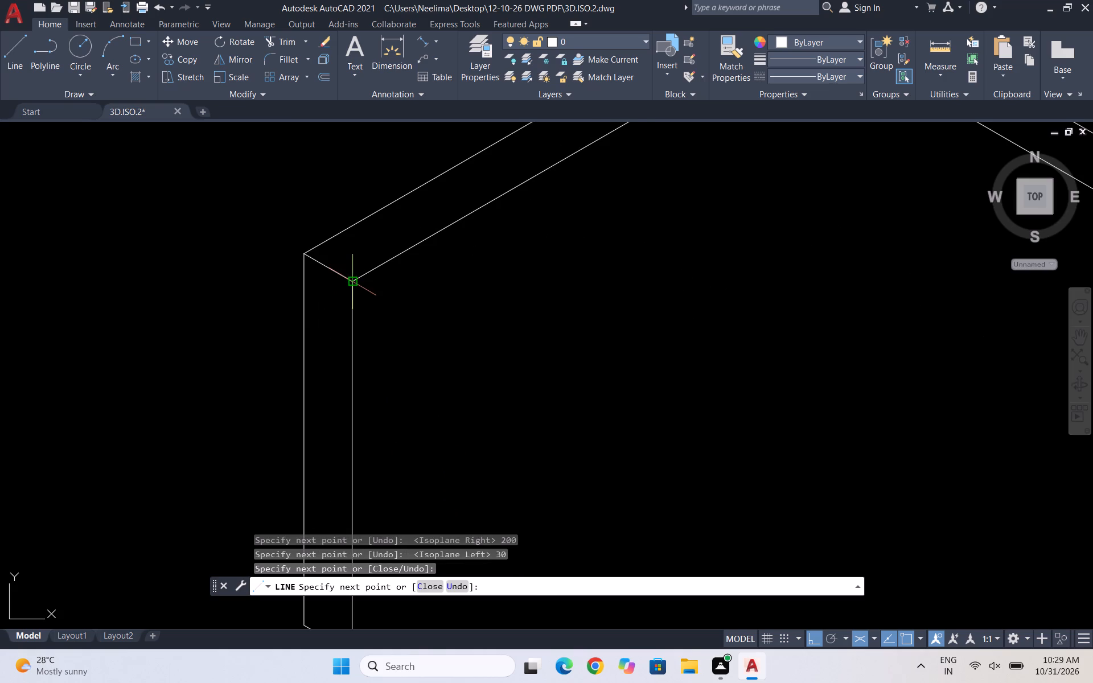
pyautogui.press('Escape')
# From the lower end of the 250 mm vertical line, draw a 30 mm line at 210° and a vertical line up to the inner corner.
pyautogui.scroll(-3, 319, 294)
pyautogui.press('space')
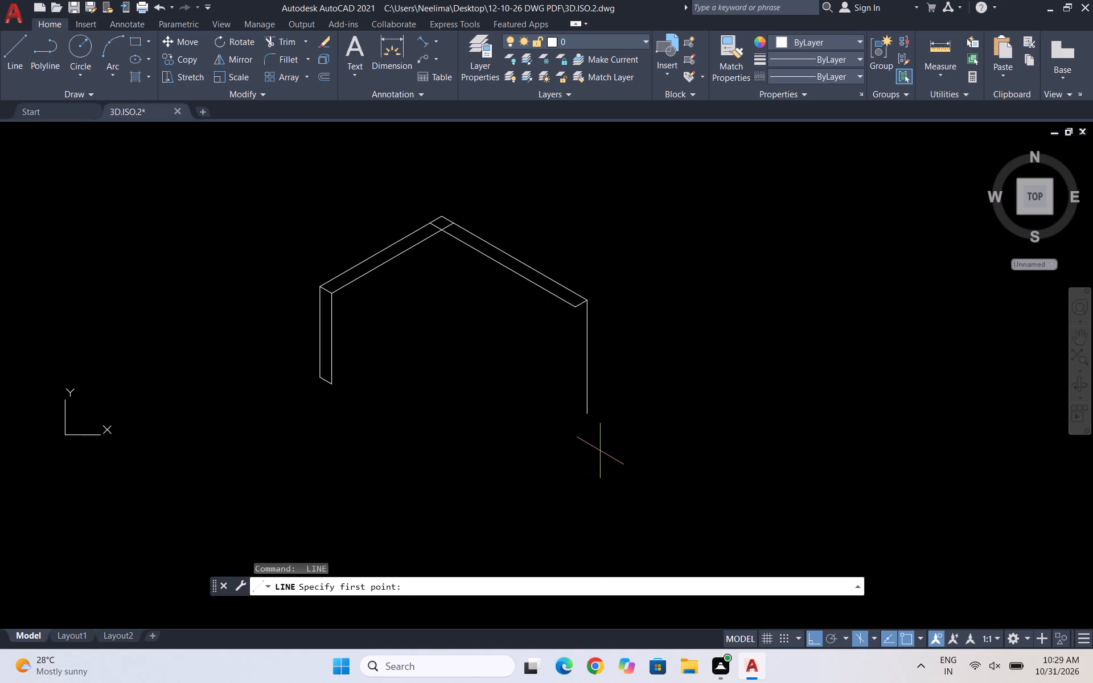
pyautogui.scroll(1, 586, 424)
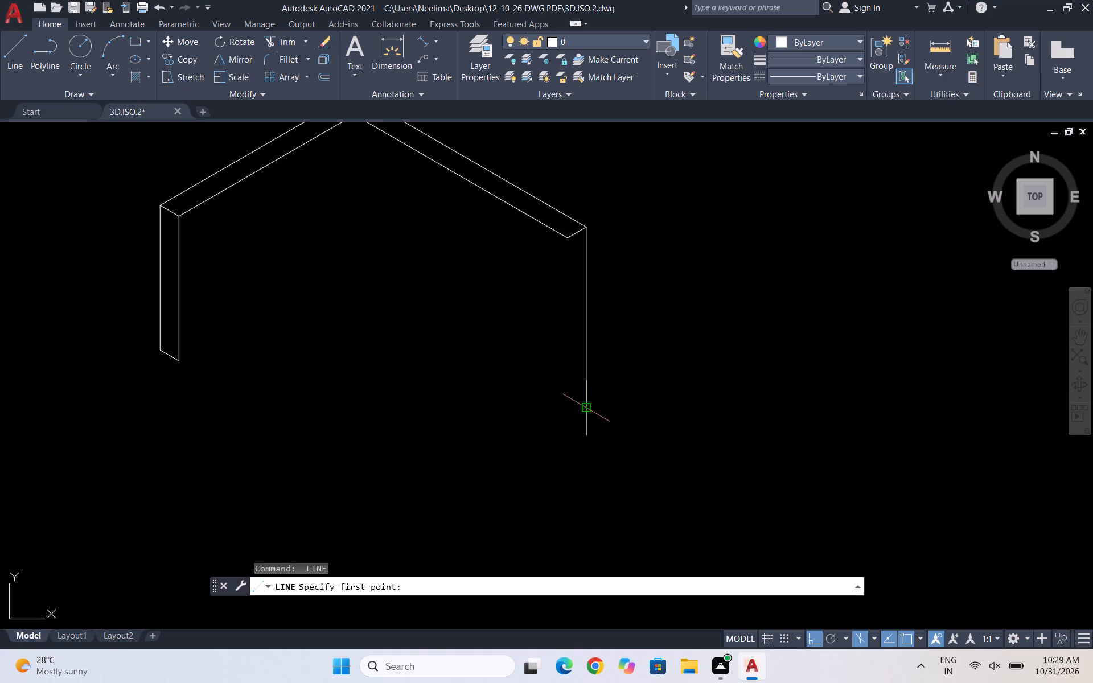
pyautogui.moveTo(587, 410); pyautogui.dragTo(577, 410)
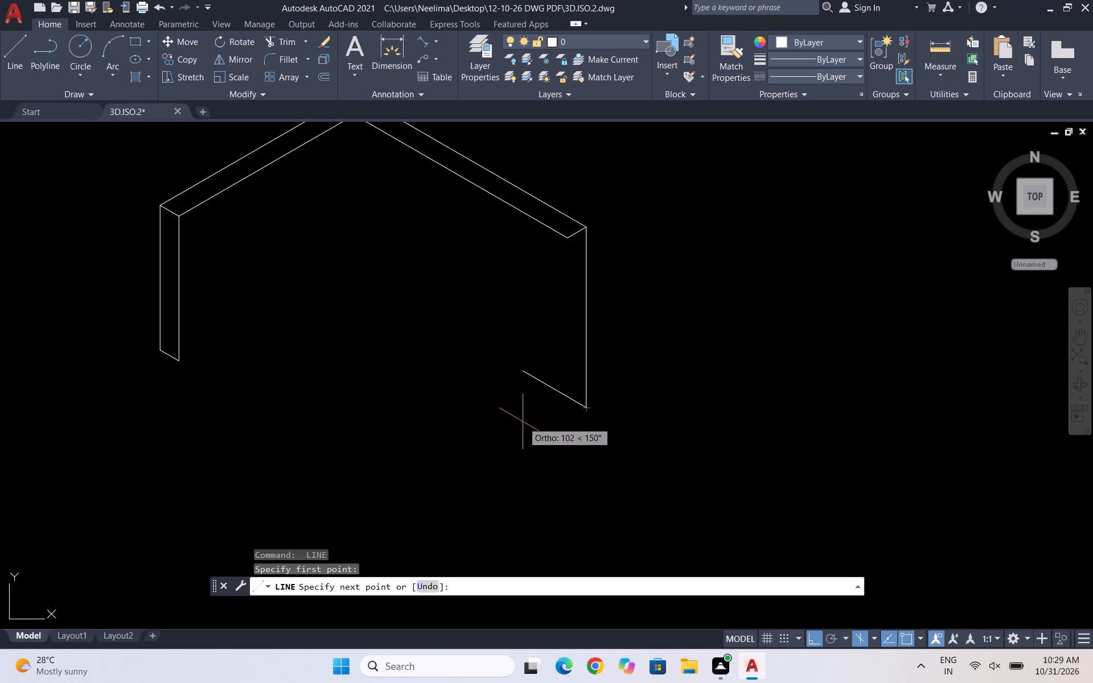
pyautogui.press('F5')
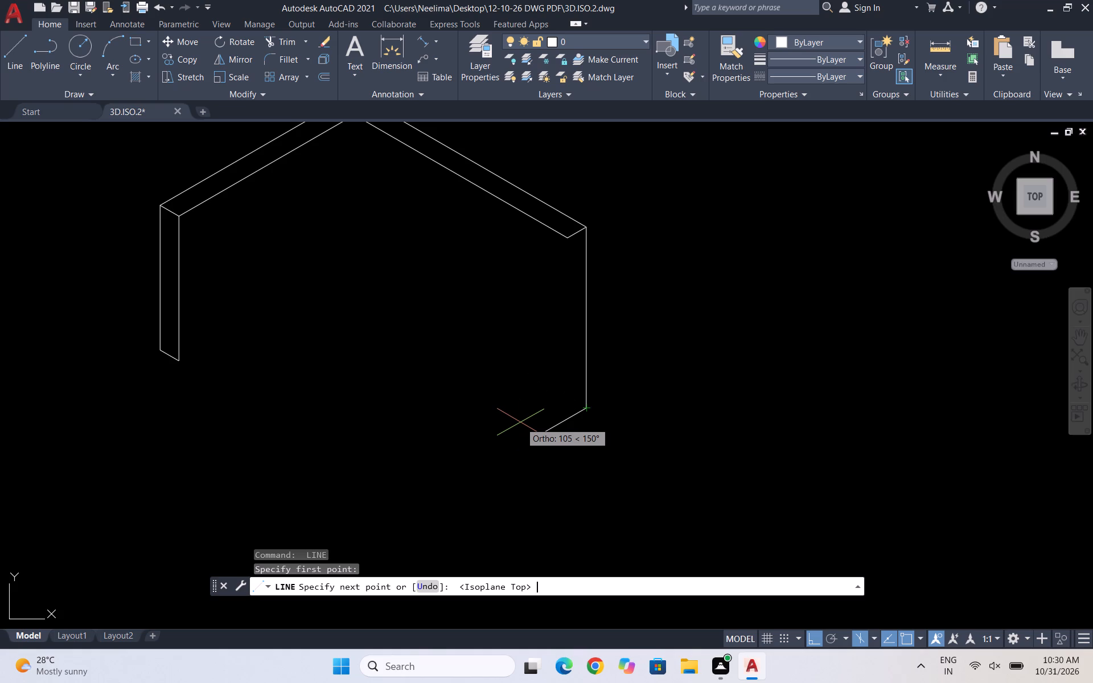
pyautogui.write('30')
pyautogui.press('Return')
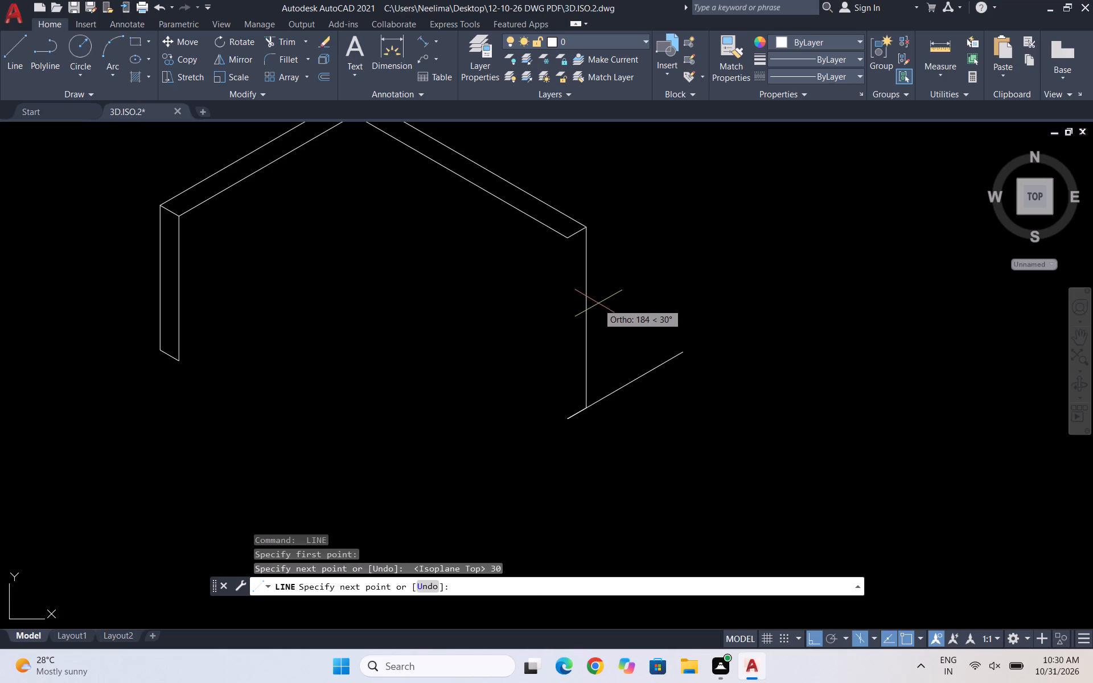
pyautogui.press('F5')
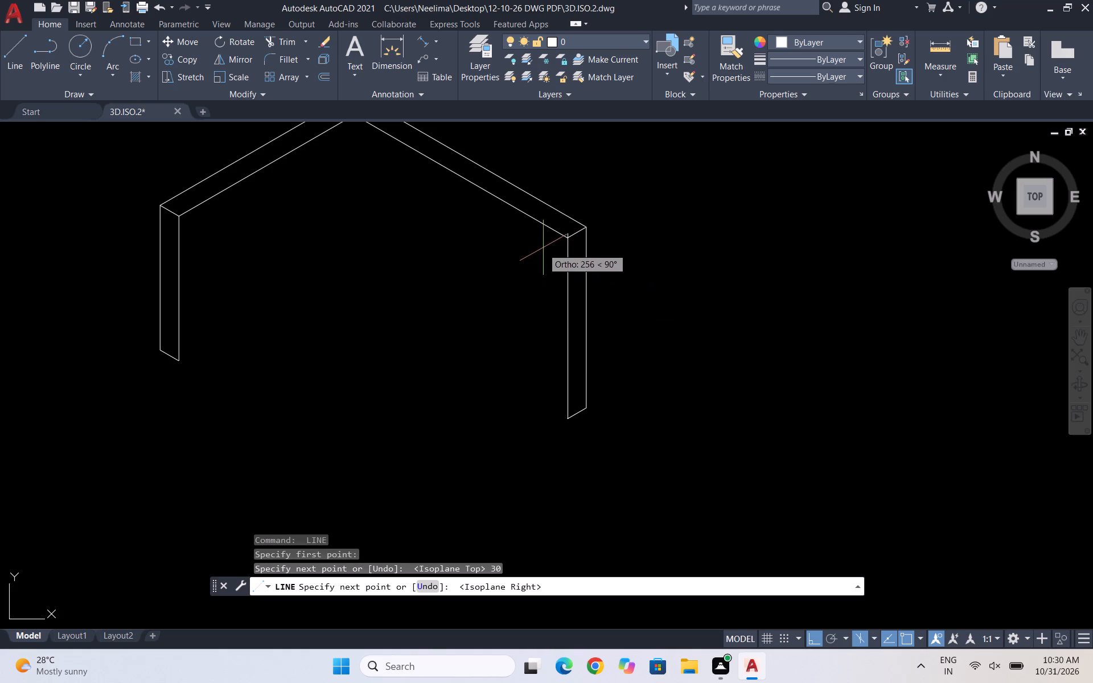
pyautogui.click(568, 239)
pyautogui.press('Escape')
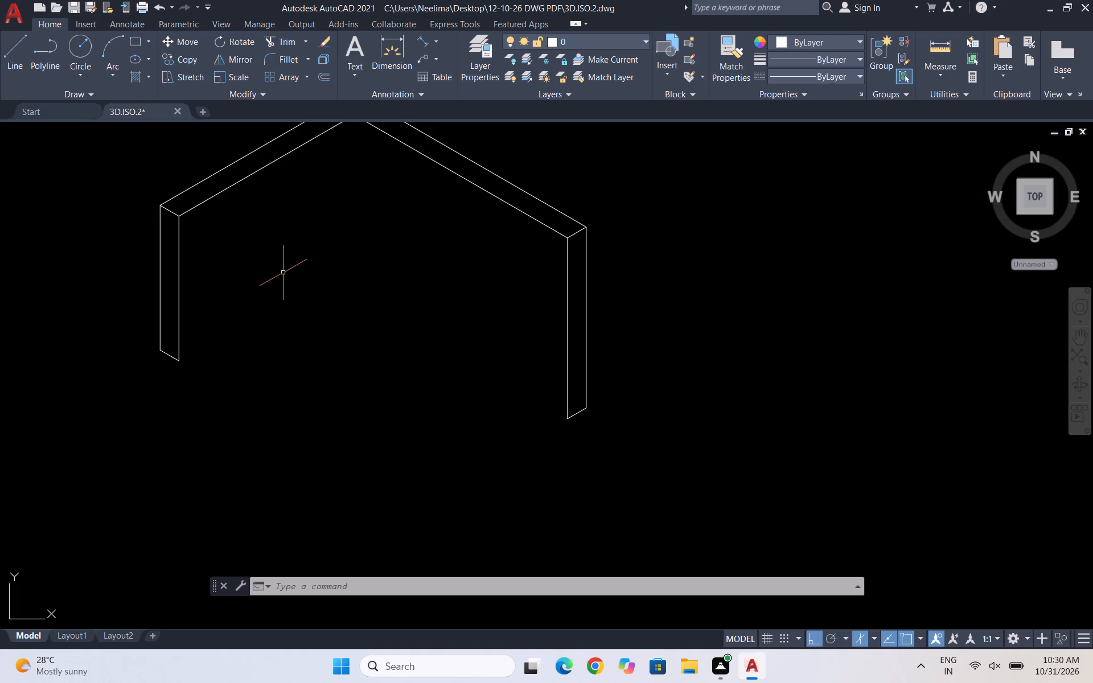
# Draw a line at 30° parallel to the inner 310 mm edge, from just inside the 200 mm leg to directly below the inner apex.
pyautogui.press('l')
pyautogui.press('Return')
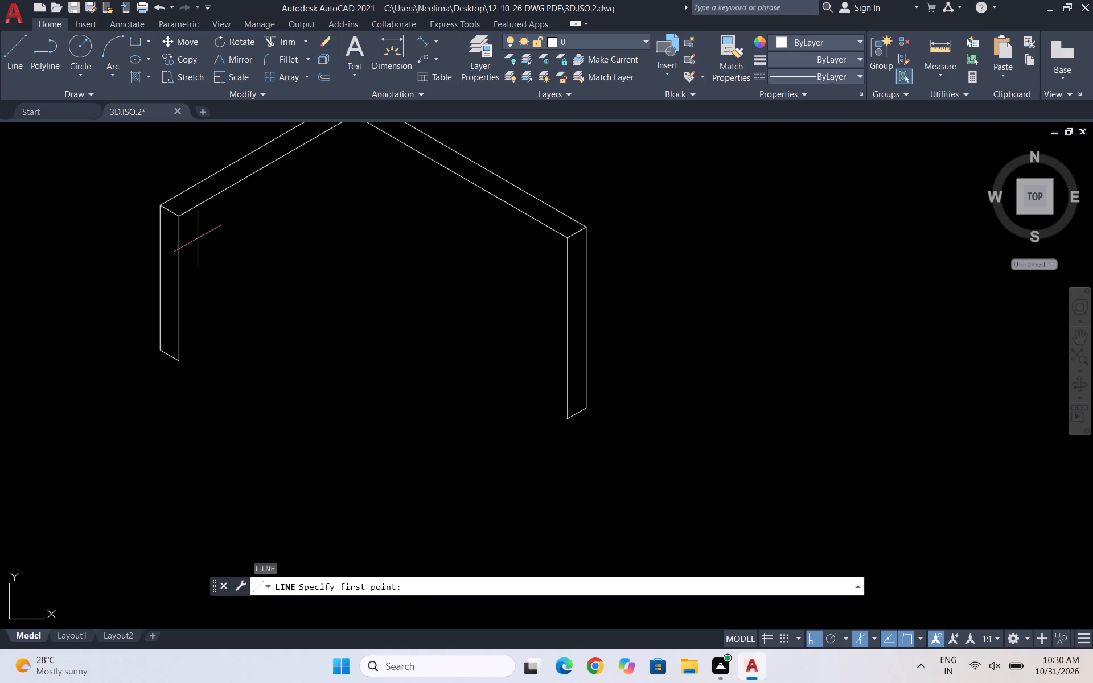
pyautogui.scroll(-1, 192, 220)
pyautogui.scroll(3, 202, 204)
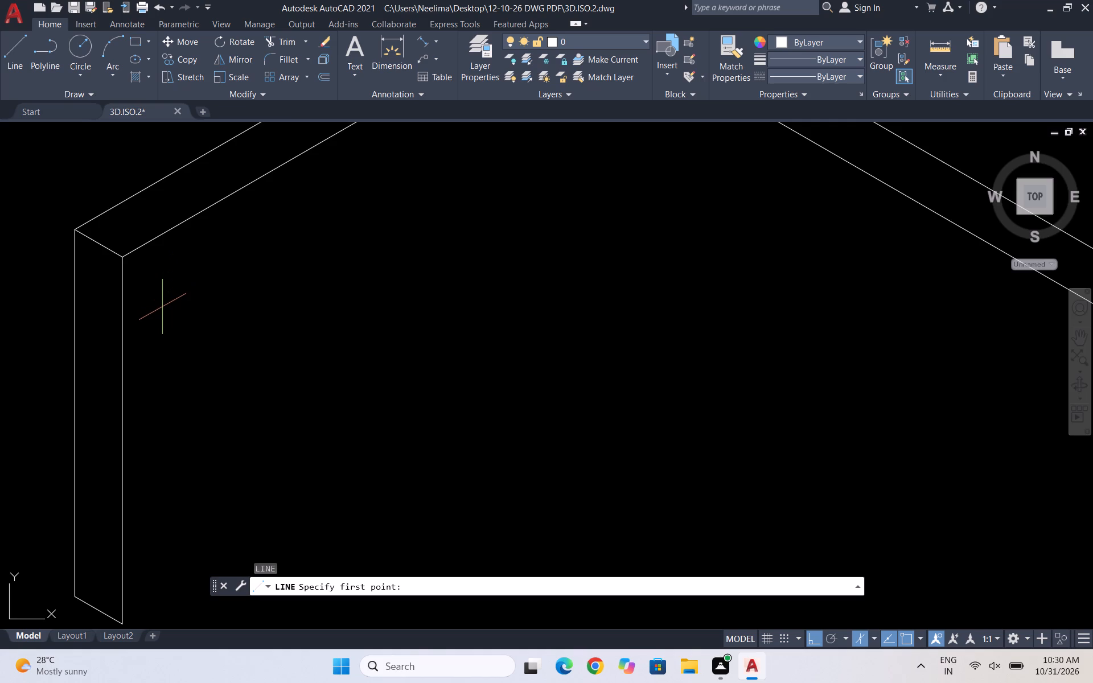
pyautogui.click(145, 303)
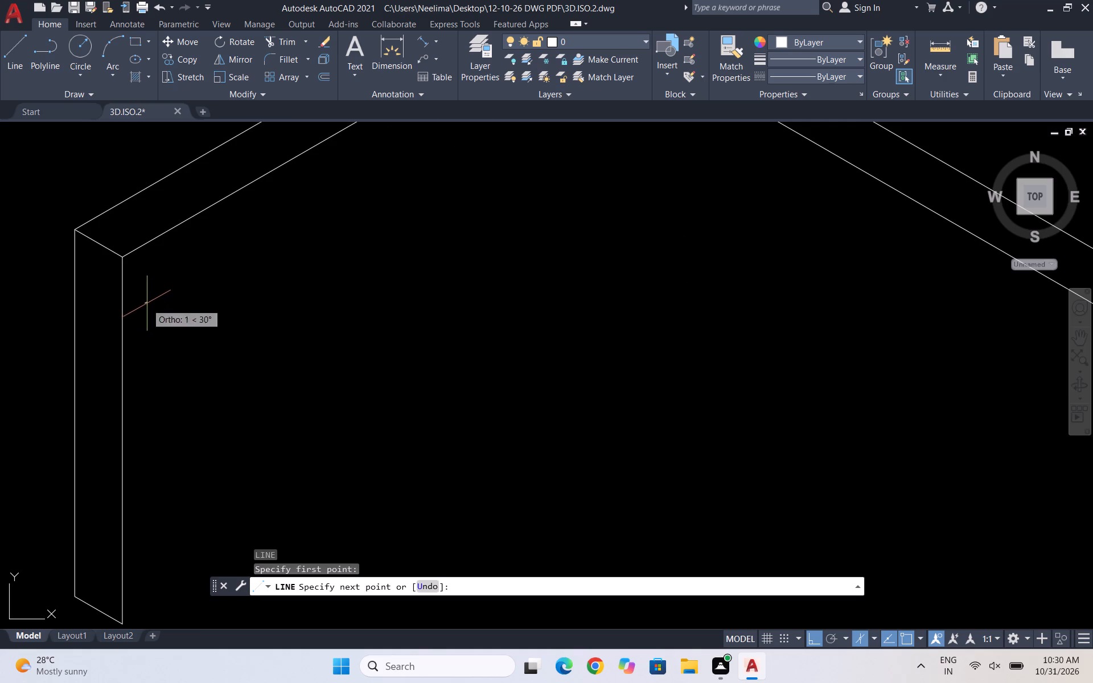
pyautogui.scroll(-2, 153, 310)
pyautogui.scroll(1, 318, 219)
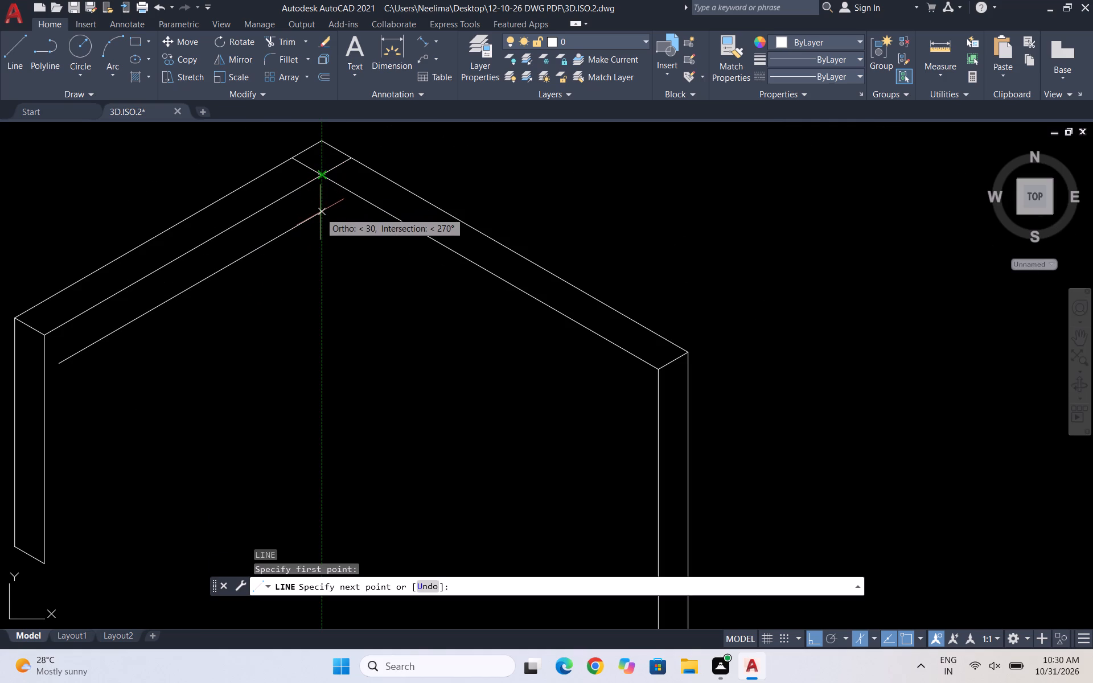
pyautogui.click(320, 213)
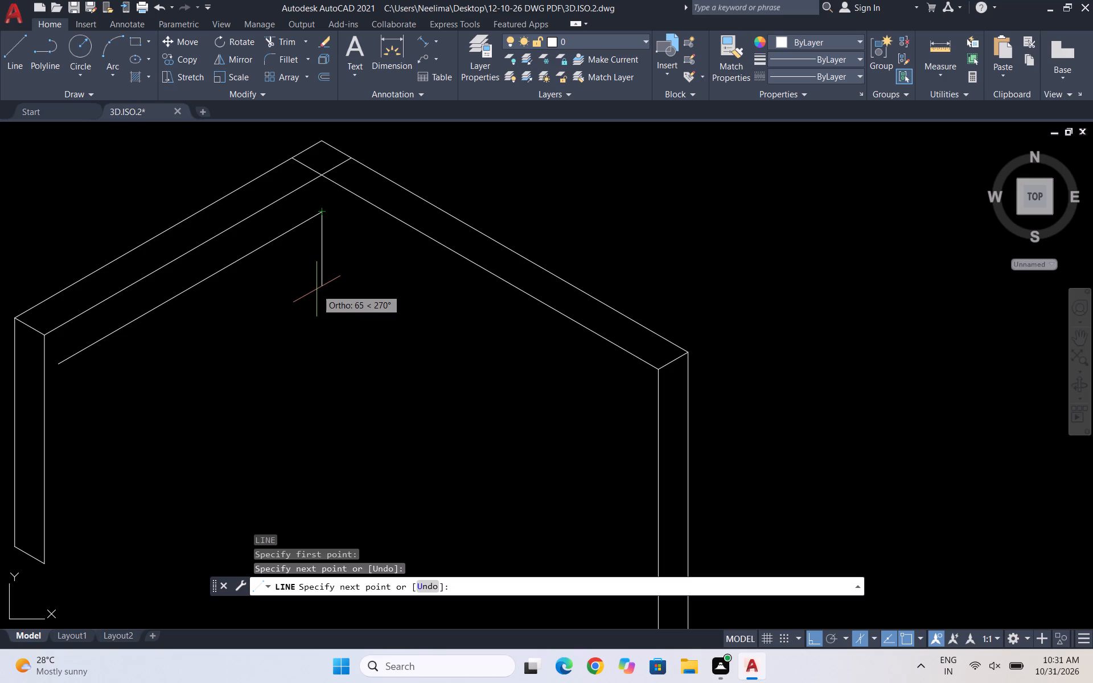
pyautogui.press('Escape')
# Draw a 20 mm line at 330° from the lower end of the new inner parallel line.
pyautogui.press('l')
pyautogui.press('Return')
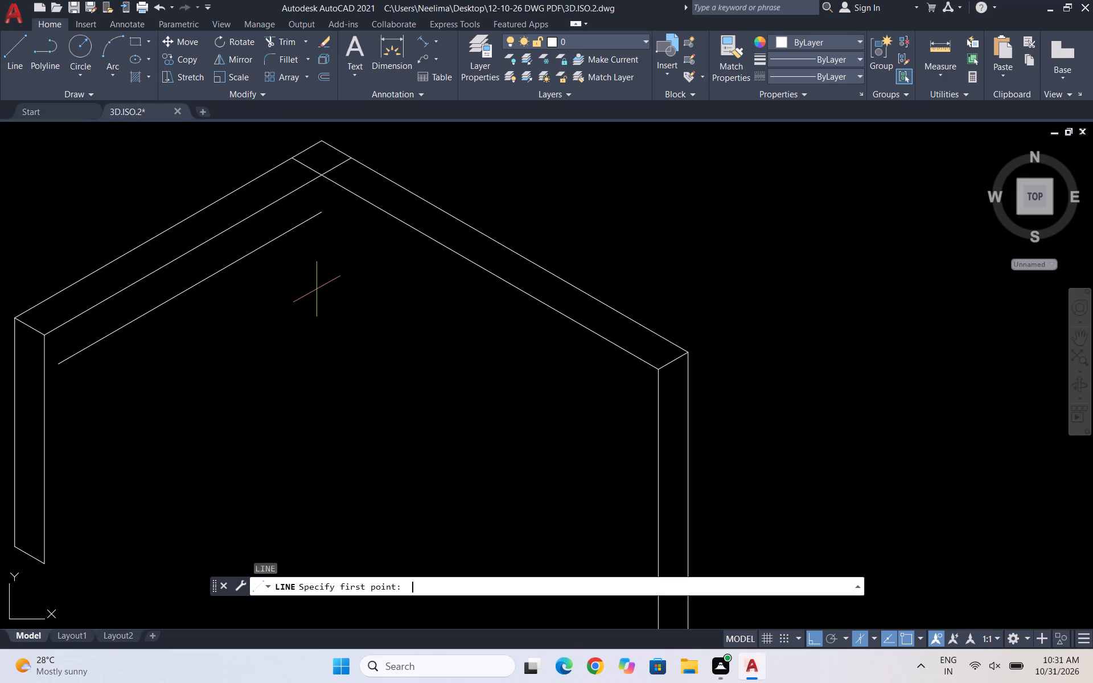
pyautogui.click(60, 366)
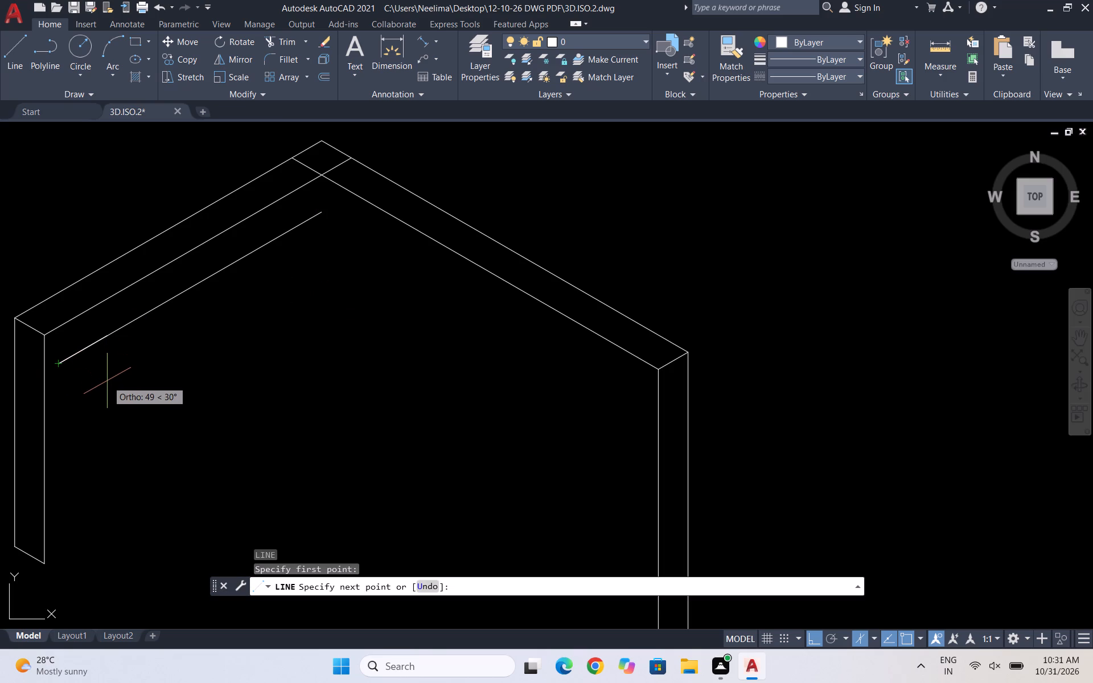
pyautogui.press('F5')
pyautogui.write('20')
pyautogui.press('Return')
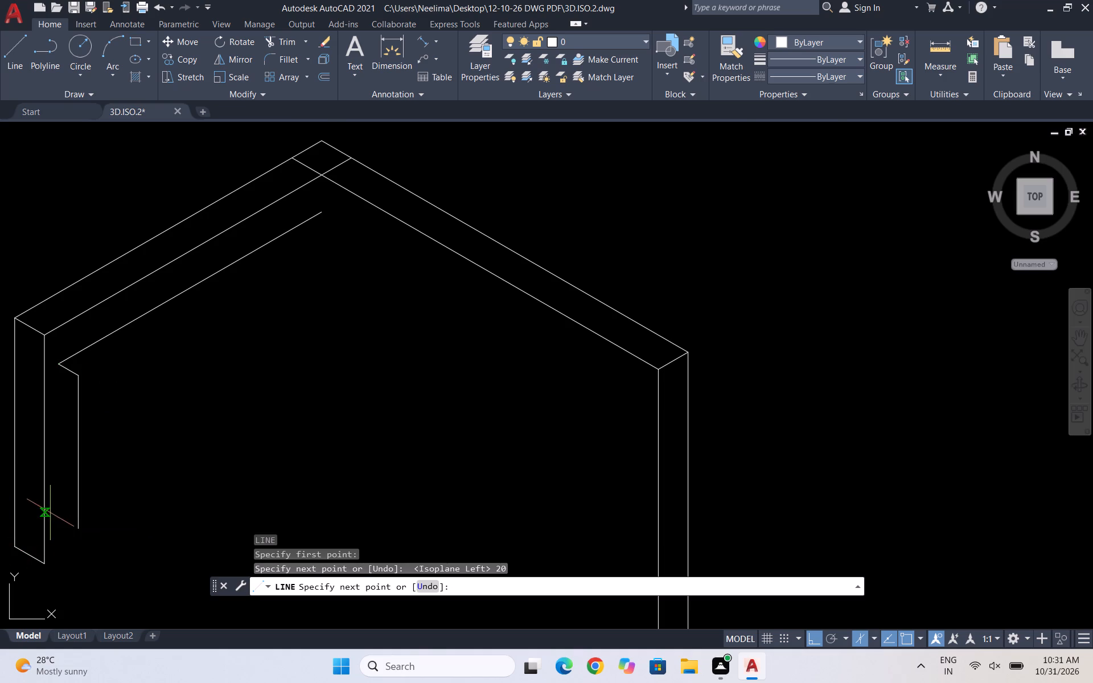
pyautogui.scroll(1, 50, 513)
pyautogui.scroll(-2, 80, 511)
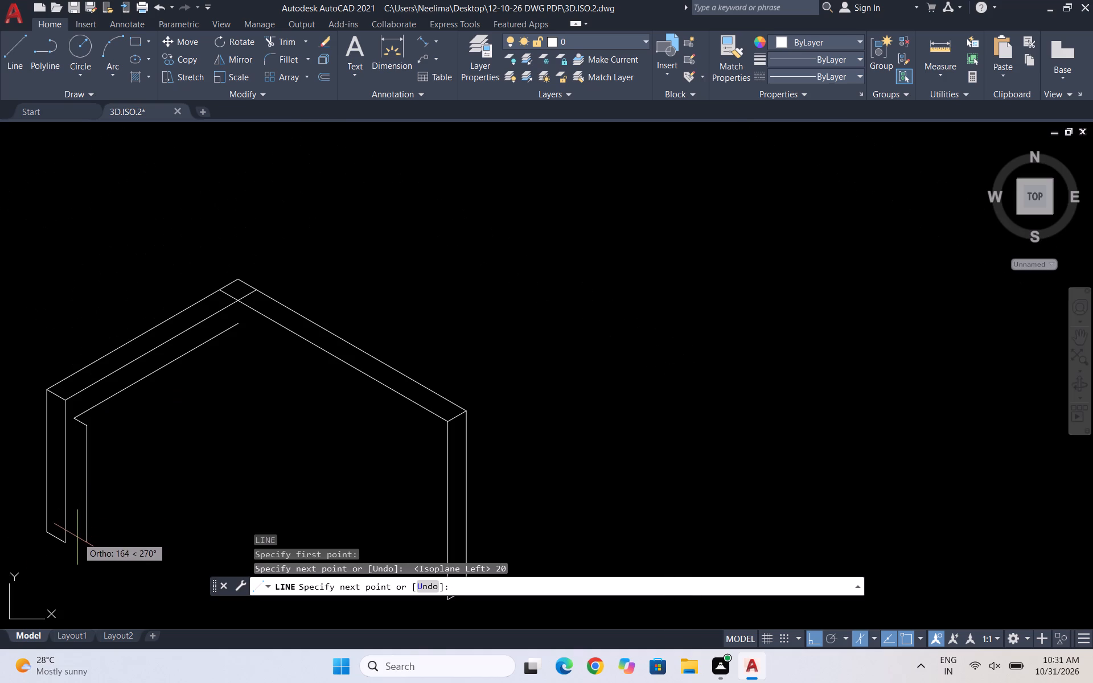
pyautogui.press('Escape')
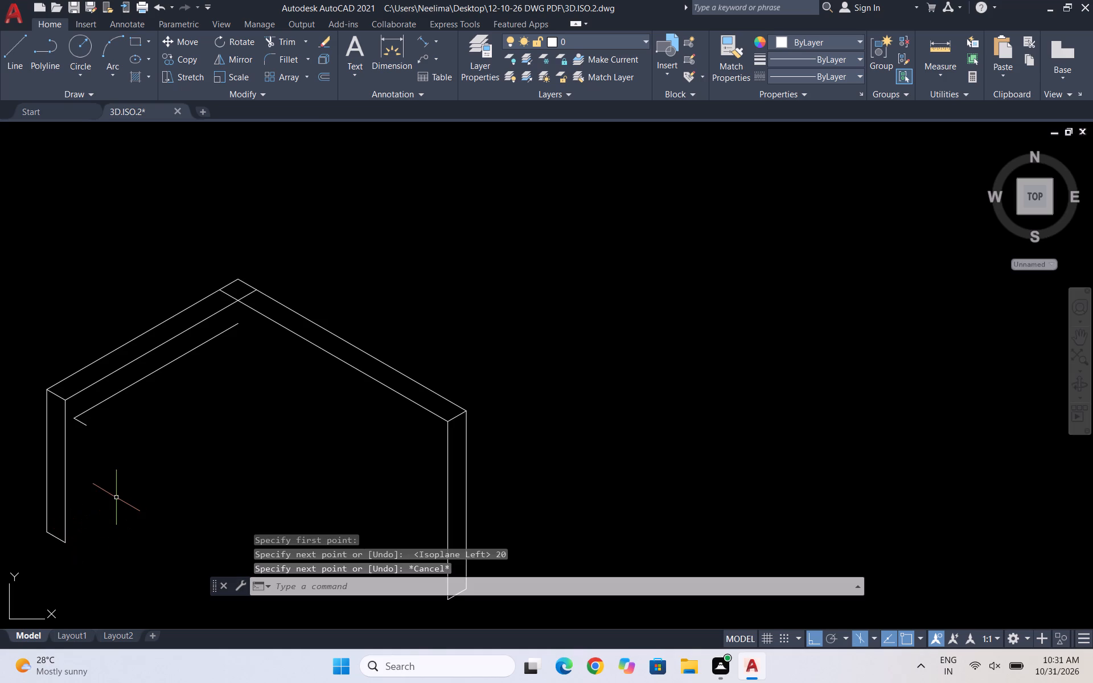
# From the 200 mm leg's lower inner corner, draw a line at 30° aligned below the 20 mm line's free end, and connect vertically up to that end.
pyautogui.press('l')
pyautogui.press('Return')
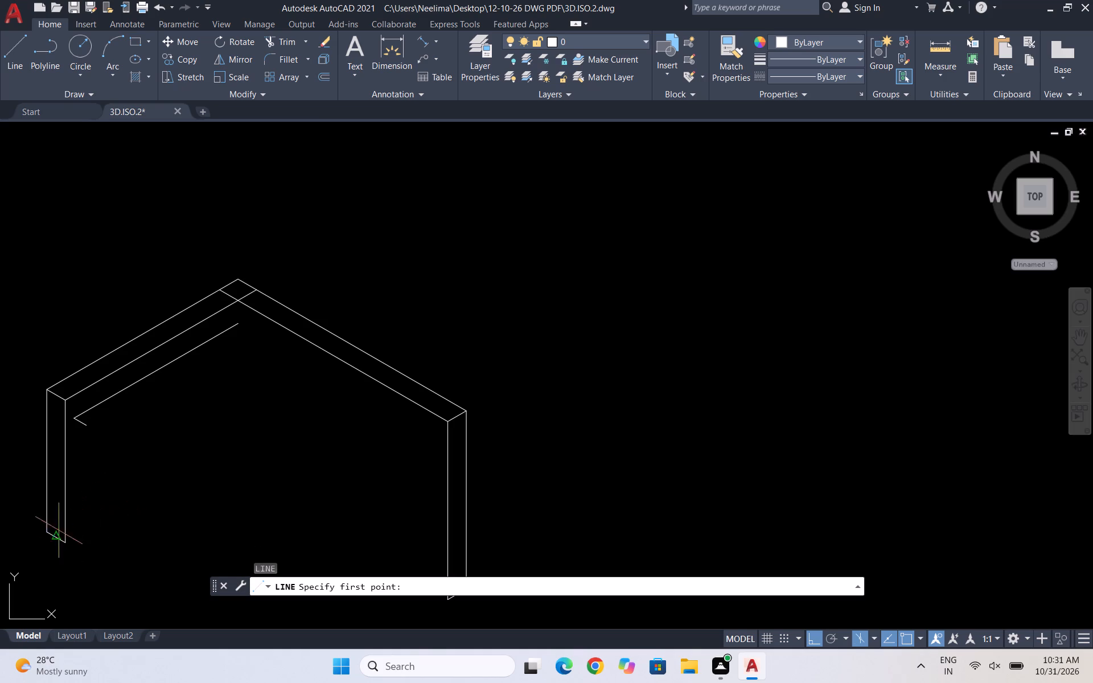
pyautogui.scroll(-1, 169, 437)
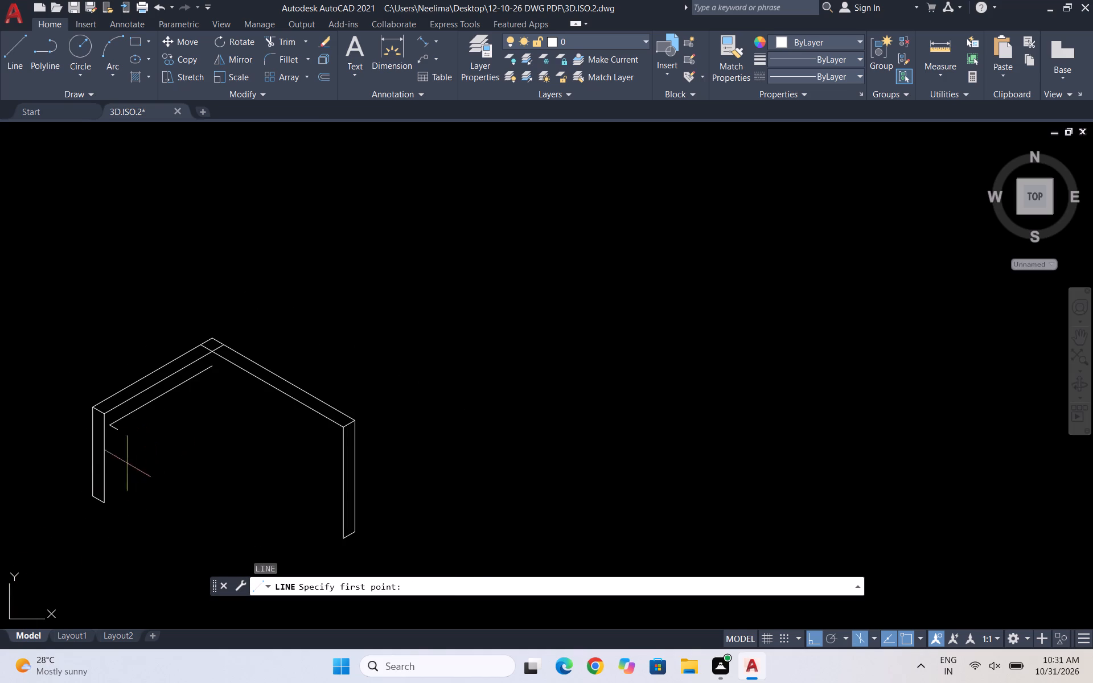
pyautogui.scroll(1, 114, 475)
pyautogui.click(103, 519)
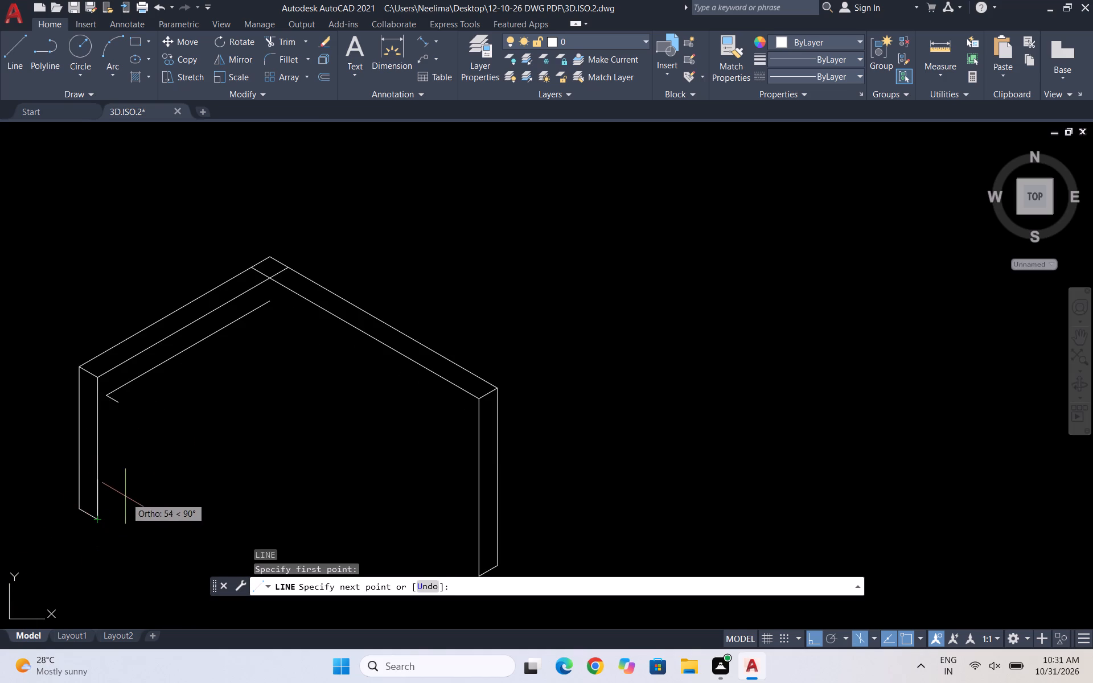
pyautogui.press('F5')
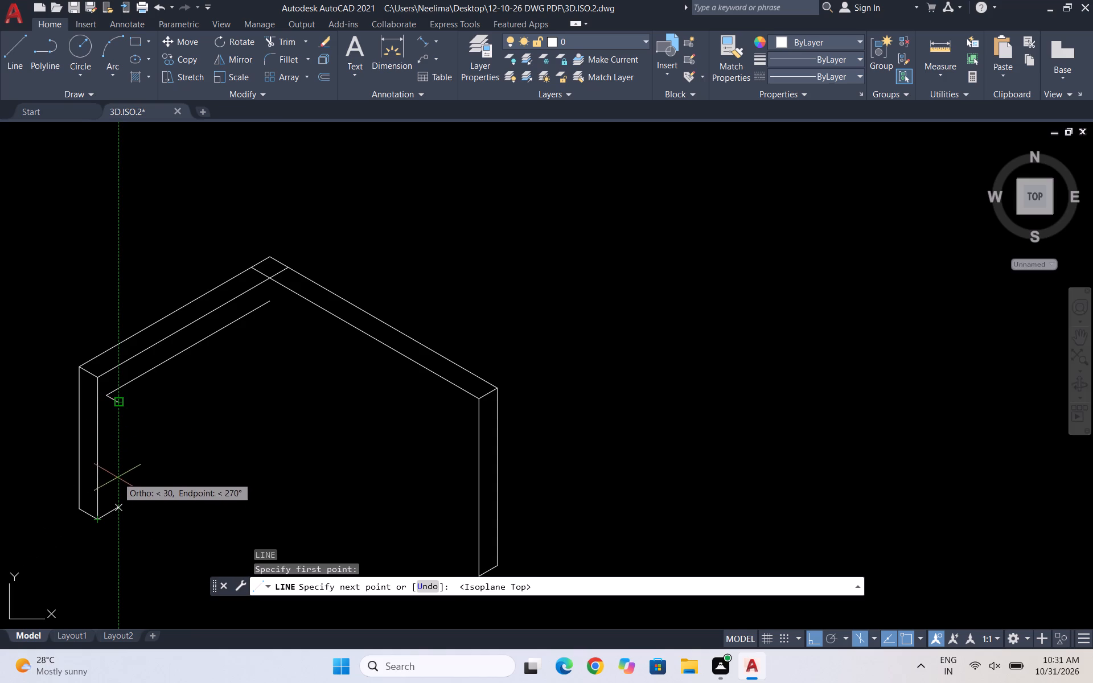
pyautogui.click(112, 507)
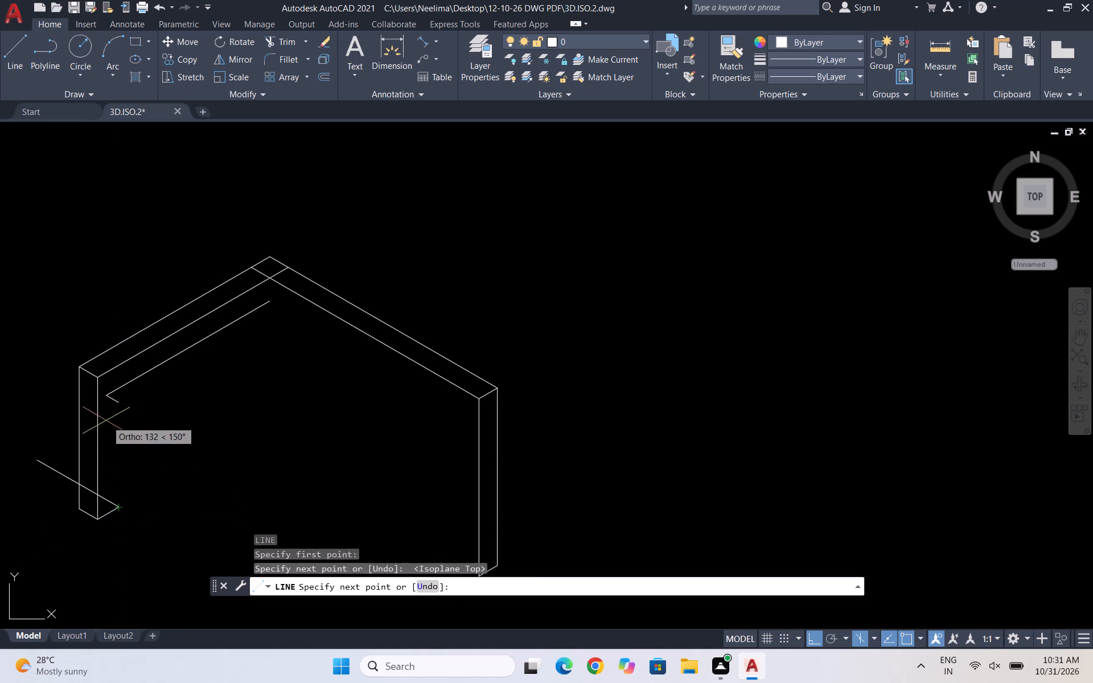
pyautogui.click(117, 406)
pyautogui.press('Escape')
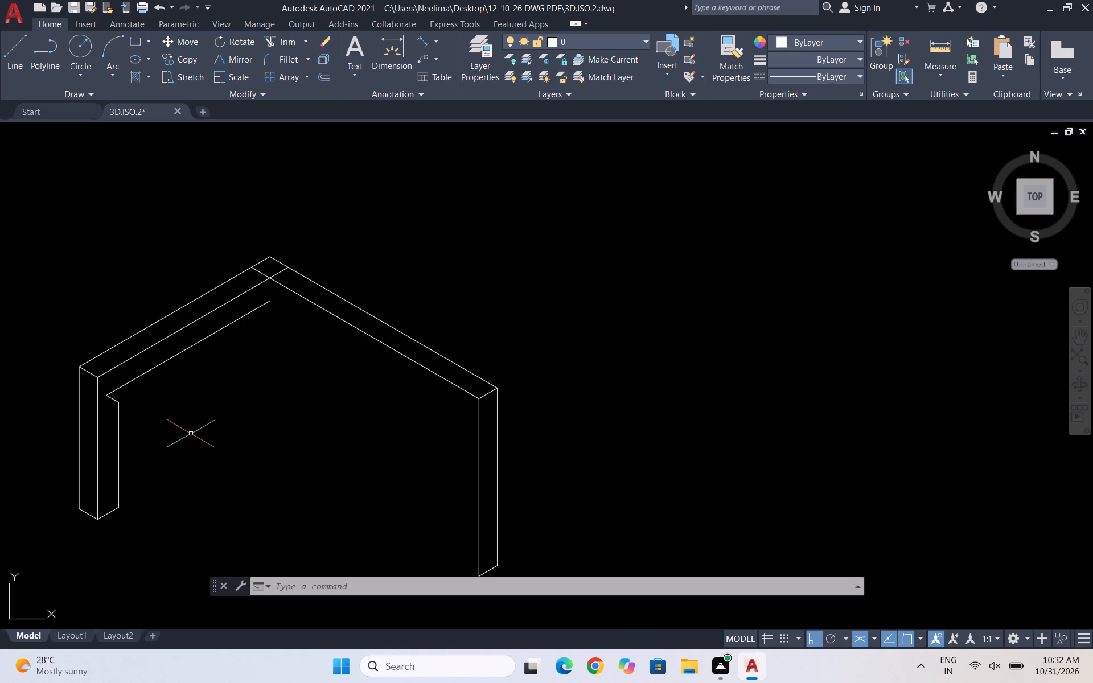
# From the 20 mm line's free end, draw a parallel line at 30° towards the apex, and a vertical line down aligned with the leg's base edge.
pyautogui.press('l')
pyautogui.press('Return')
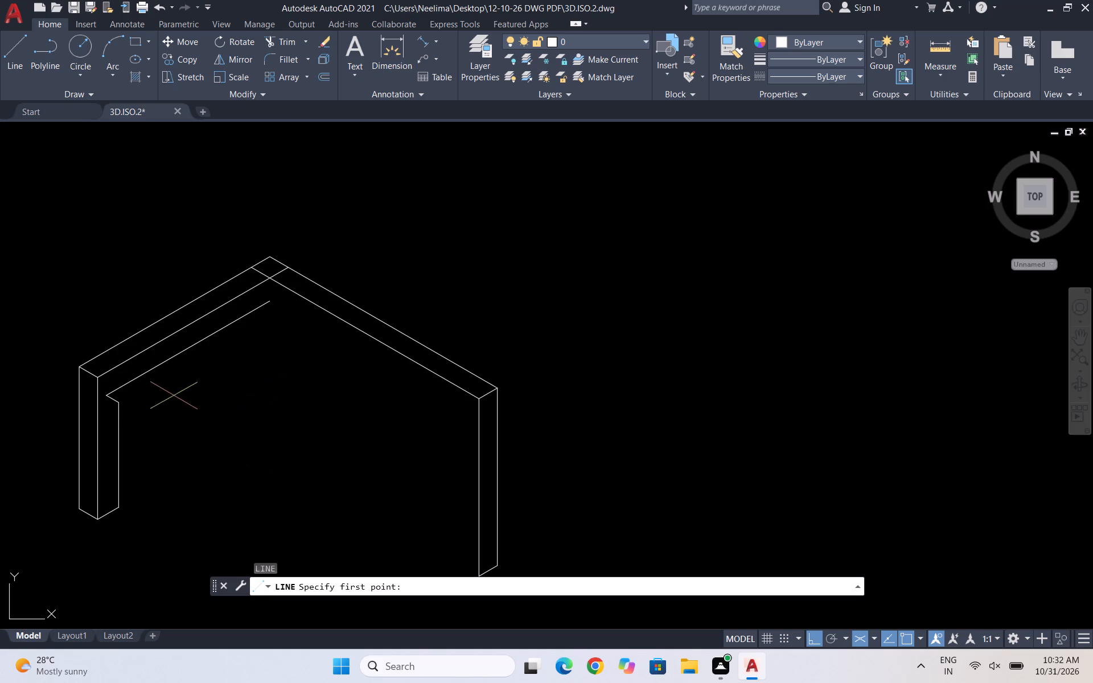
pyautogui.click(116, 402)
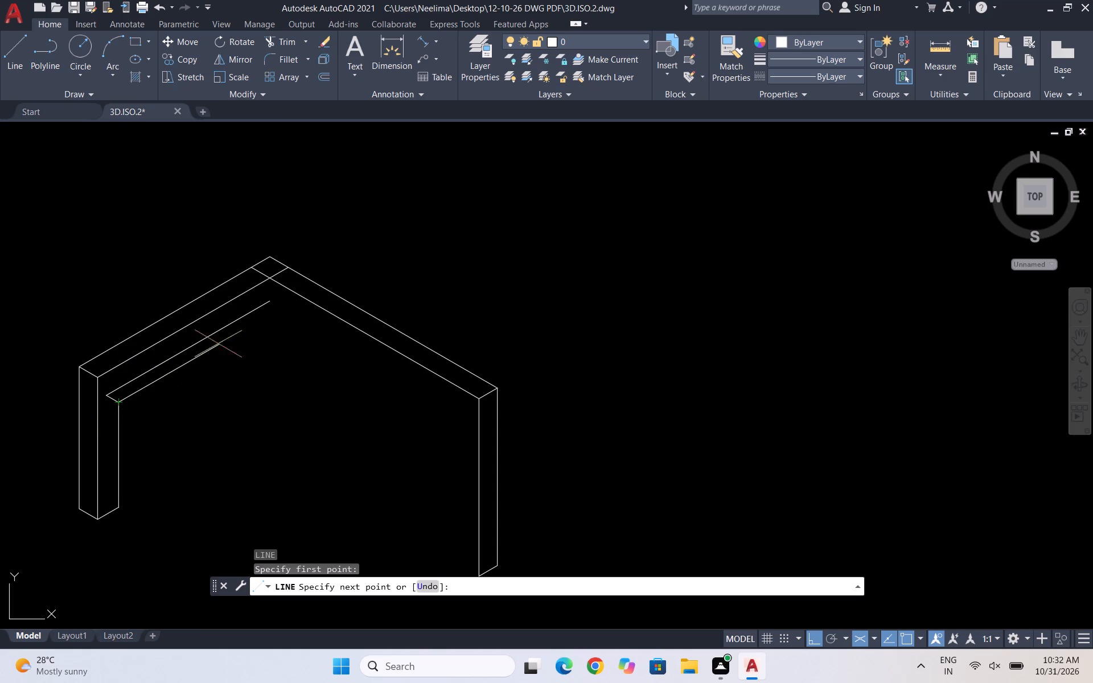
pyautogui.click(276, 314)
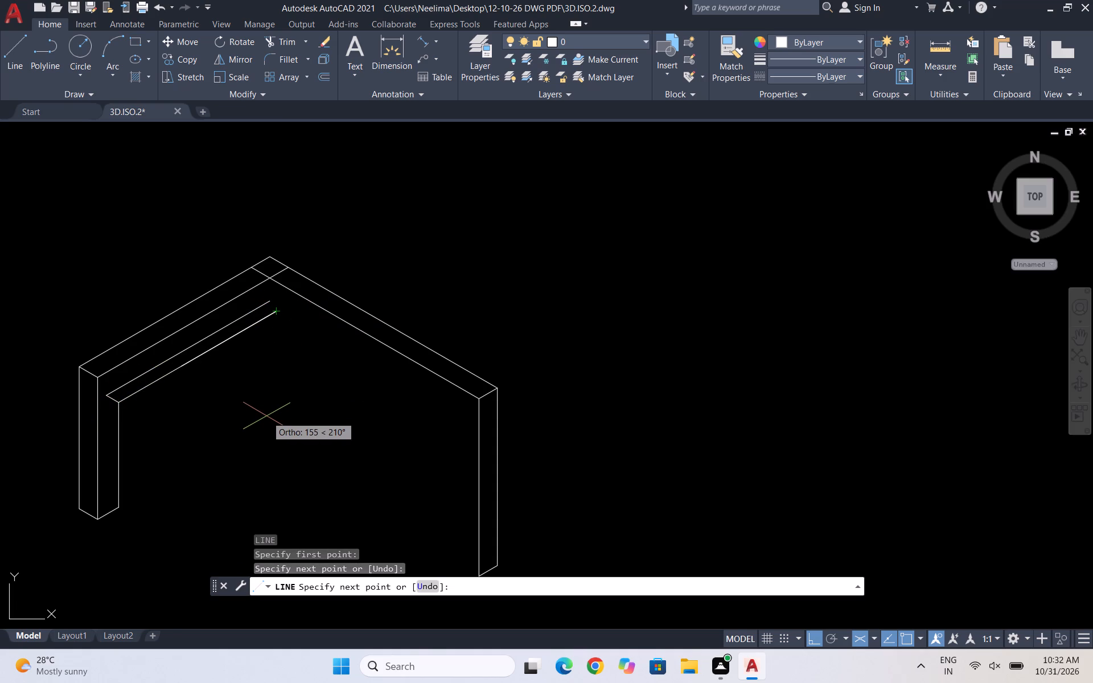
pyautogui.press('F5')
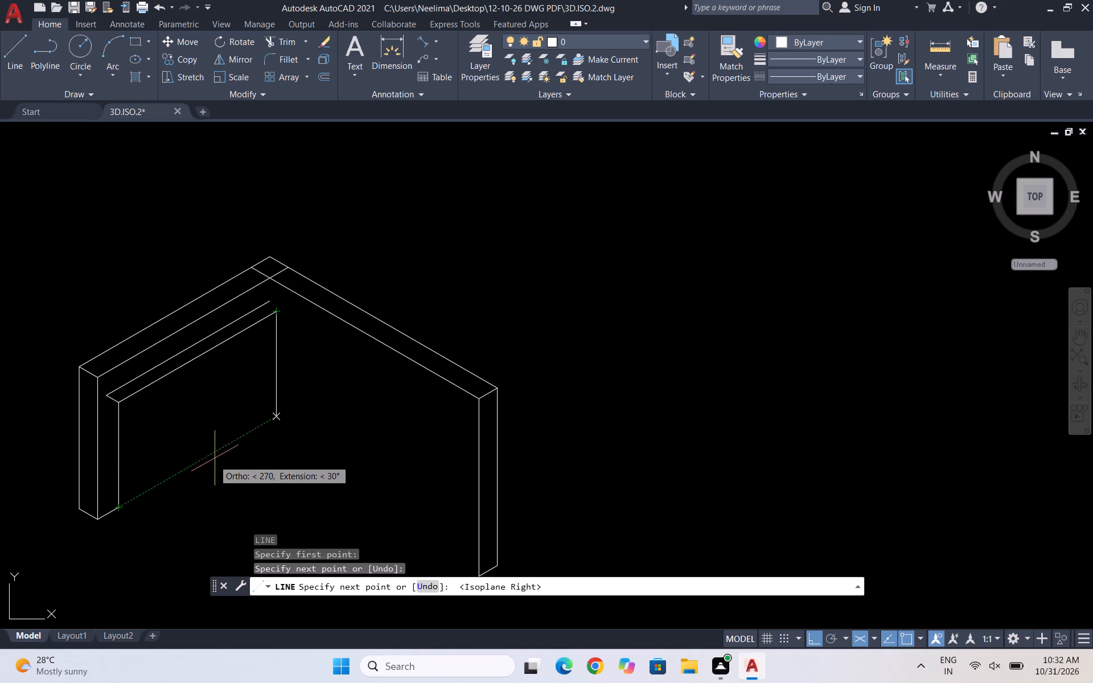
pyautogui.click(274, 417)
pyautogui.press('Escape')
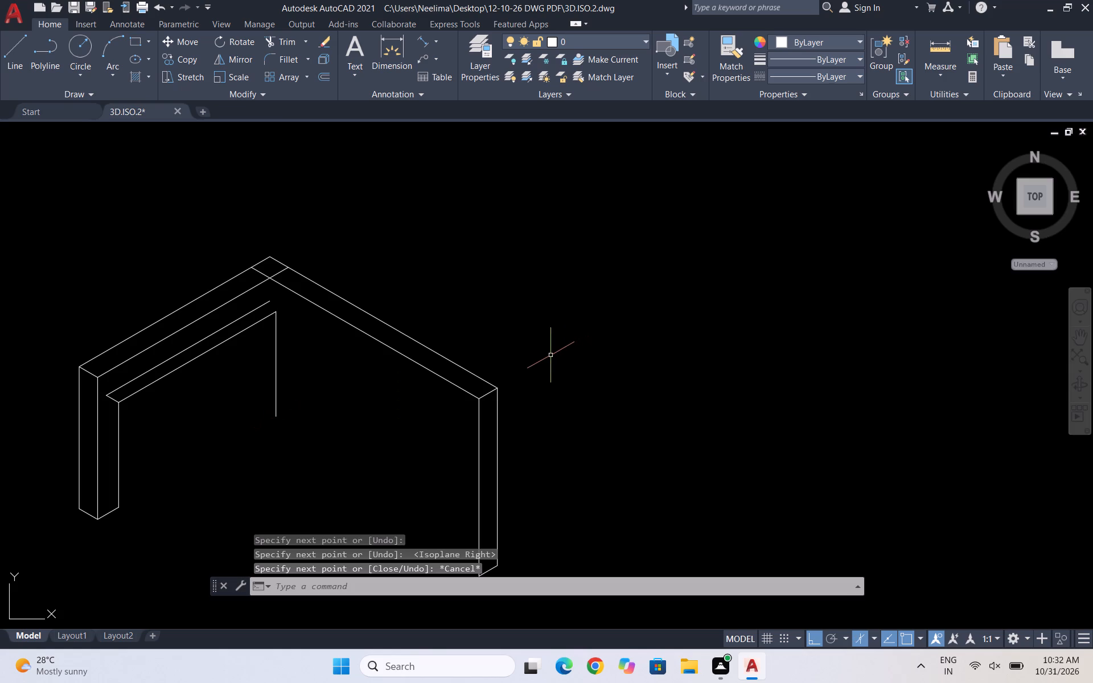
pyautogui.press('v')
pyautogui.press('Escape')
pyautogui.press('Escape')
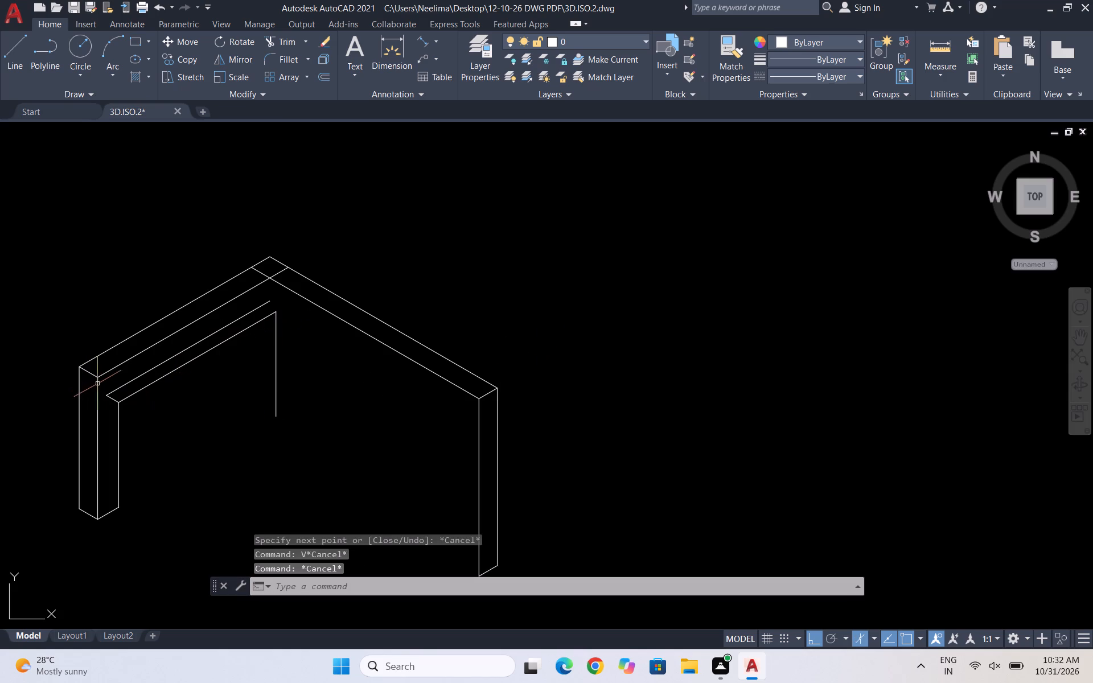
# Draw a near-vertical line from the 20 mm line's outer end down to the 200 mm leg's lower 30° edge.
pyautogui.scroll(2, 100, 384)
pyautogui.press('l')
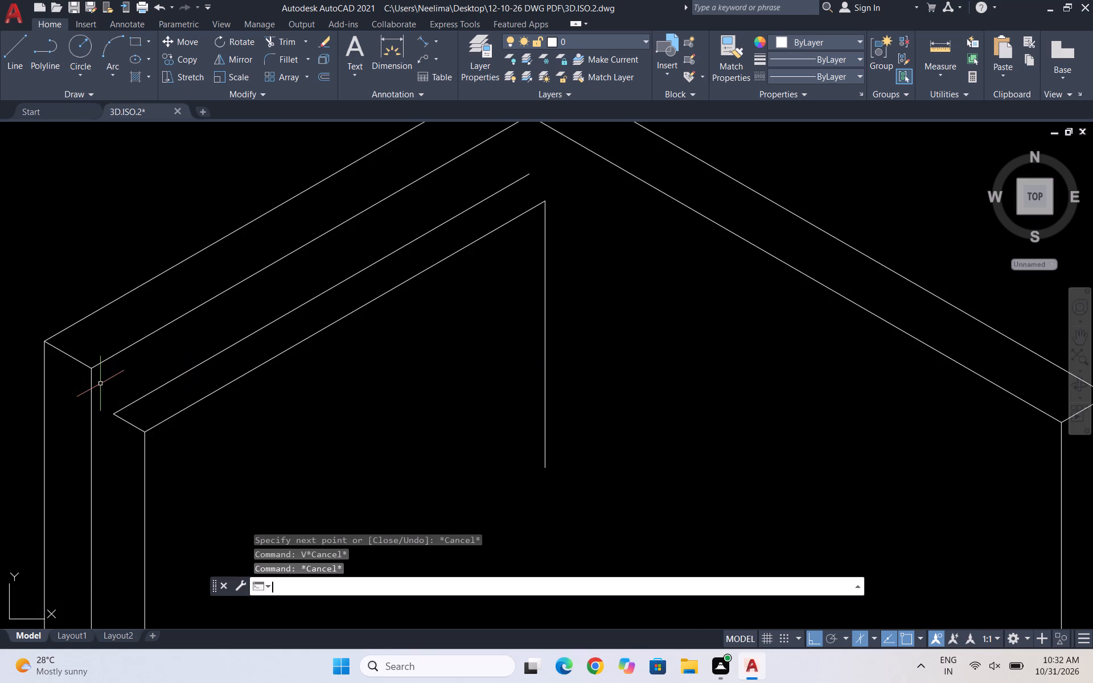
pyautogui.press('Return')
pyautogui.scroll(-1, 180, 321)
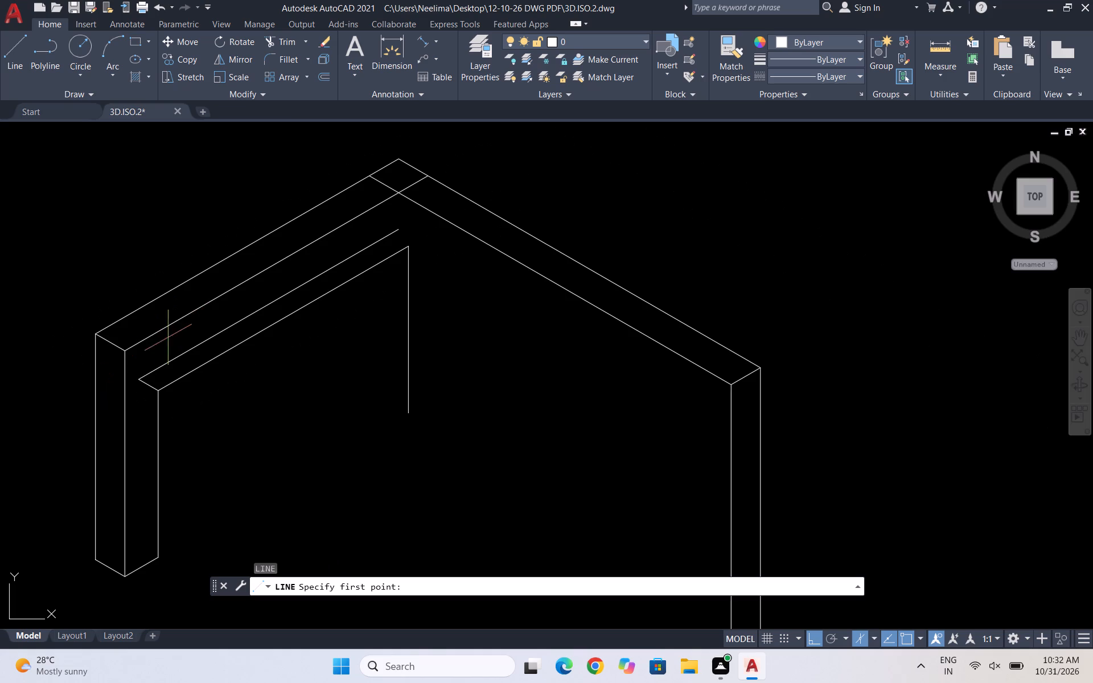
pyautogui.click(134, 380)
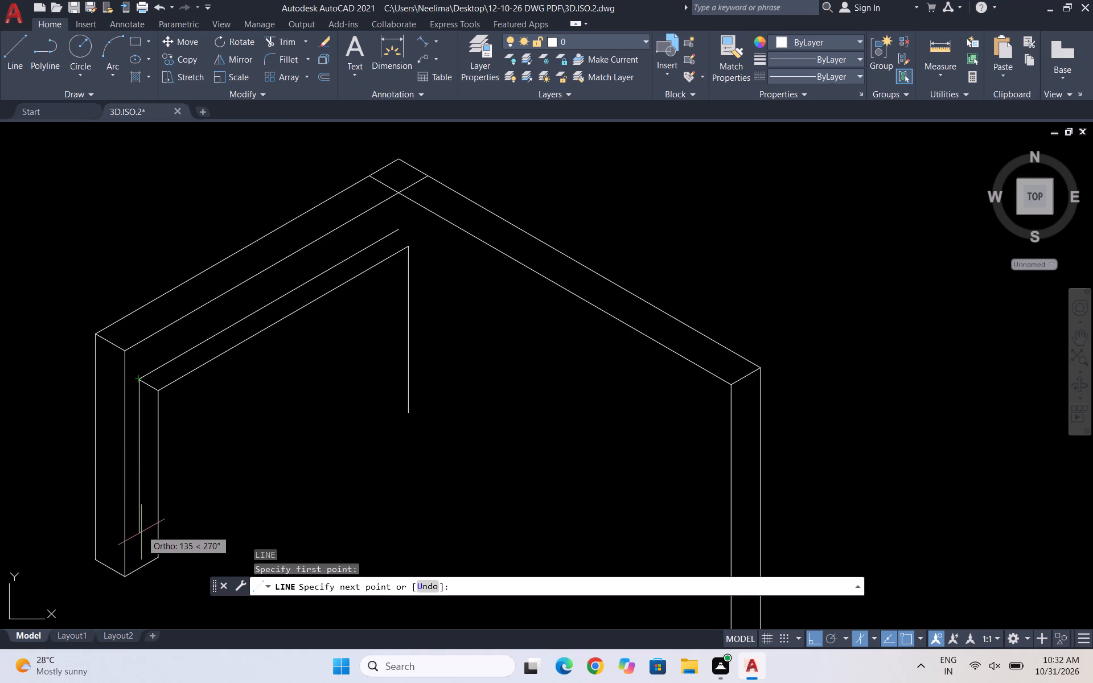
pyautogui.click(138, 568)
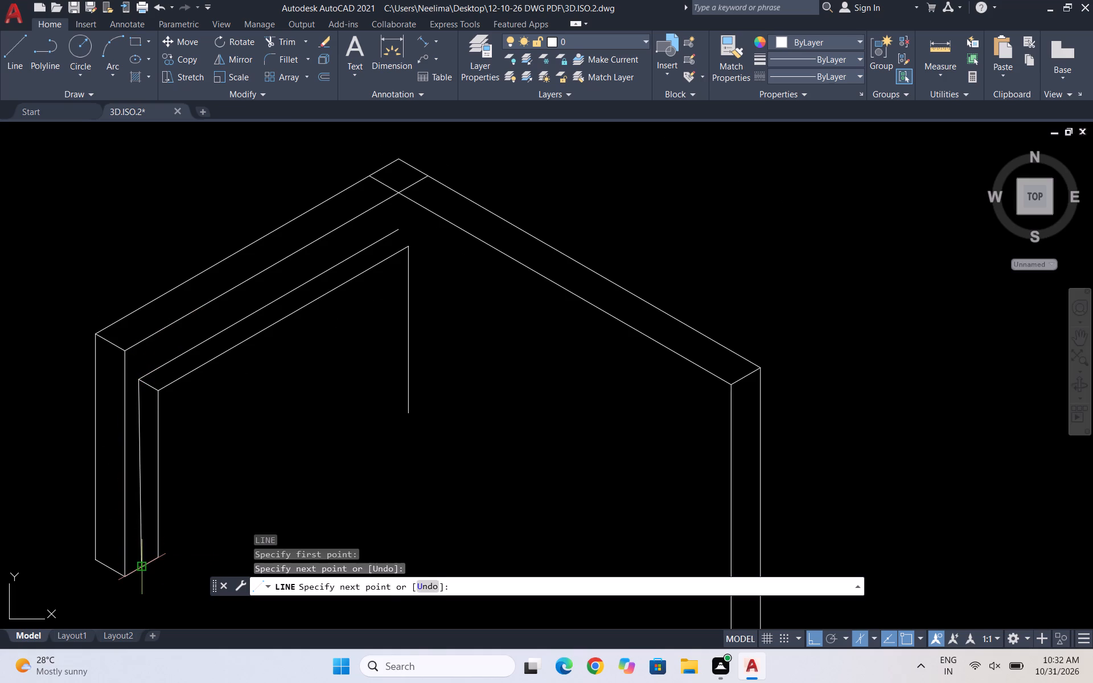
# Delete the near-vertical line running from the 20 mm line's outer end to the leg's lower 30° edge.
pyautogui.press('Escape')
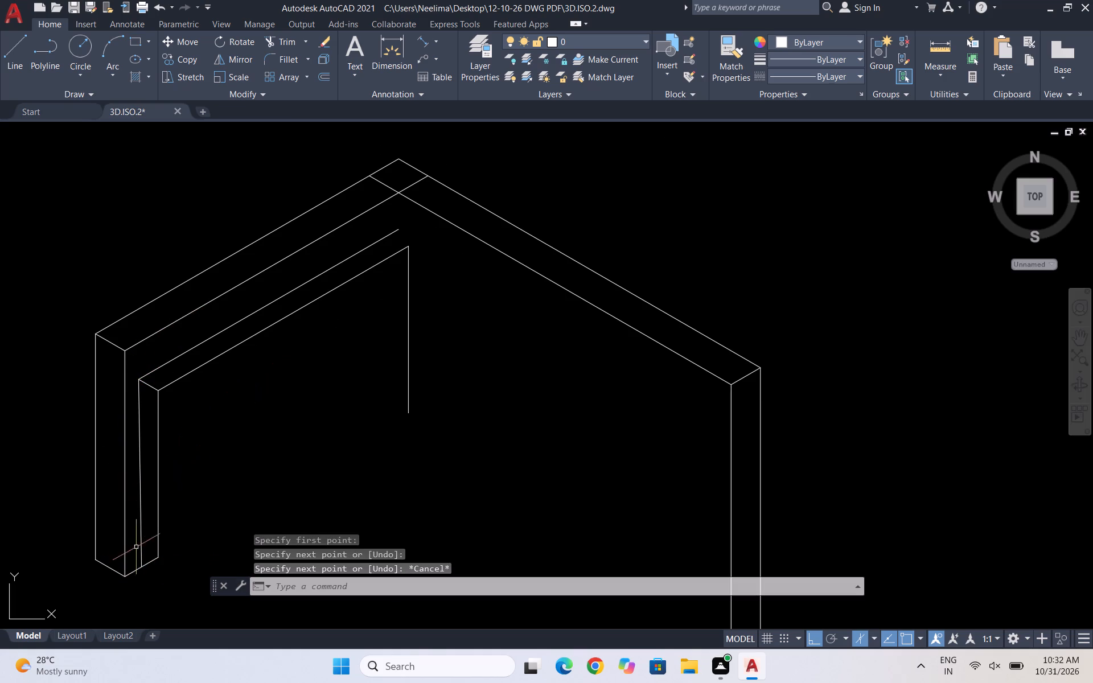
pyautogui.scroll(2, 132, 569)
pyautogui.click(154, 506)
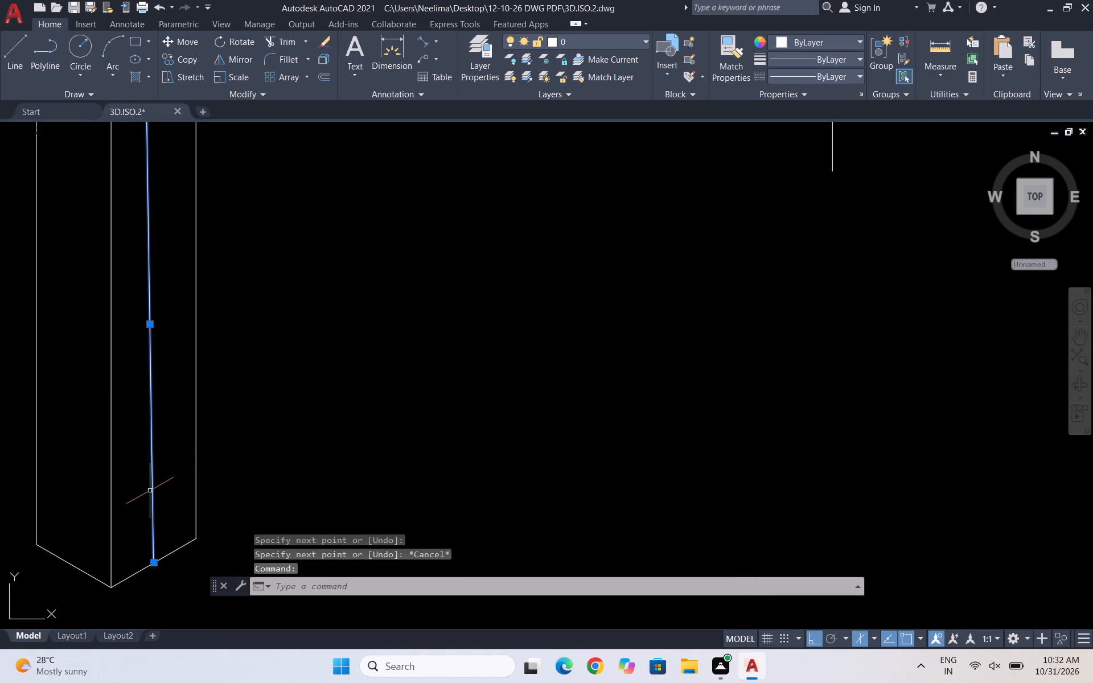
pyautogui.press('Delete')
# Copy the 200 mm leg's inner vertical edge from its upper end to the 20 mm line's outer end.
pyautogui.scroll(-3, 345, 554)
pyautogui.scroll(-2, 381, 339)
pyautogui.scroll(2, 351, 386)
pyautogui.press('l')
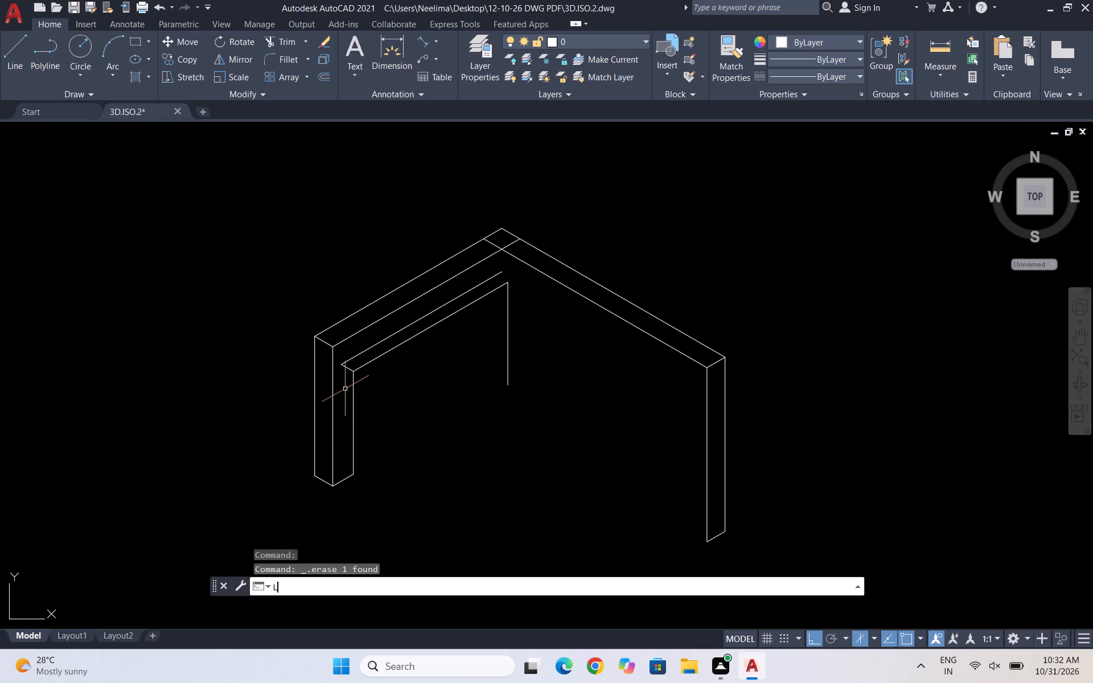
pyautogui.press('Escape')
pyautogui.scroll(1, 359, 371)
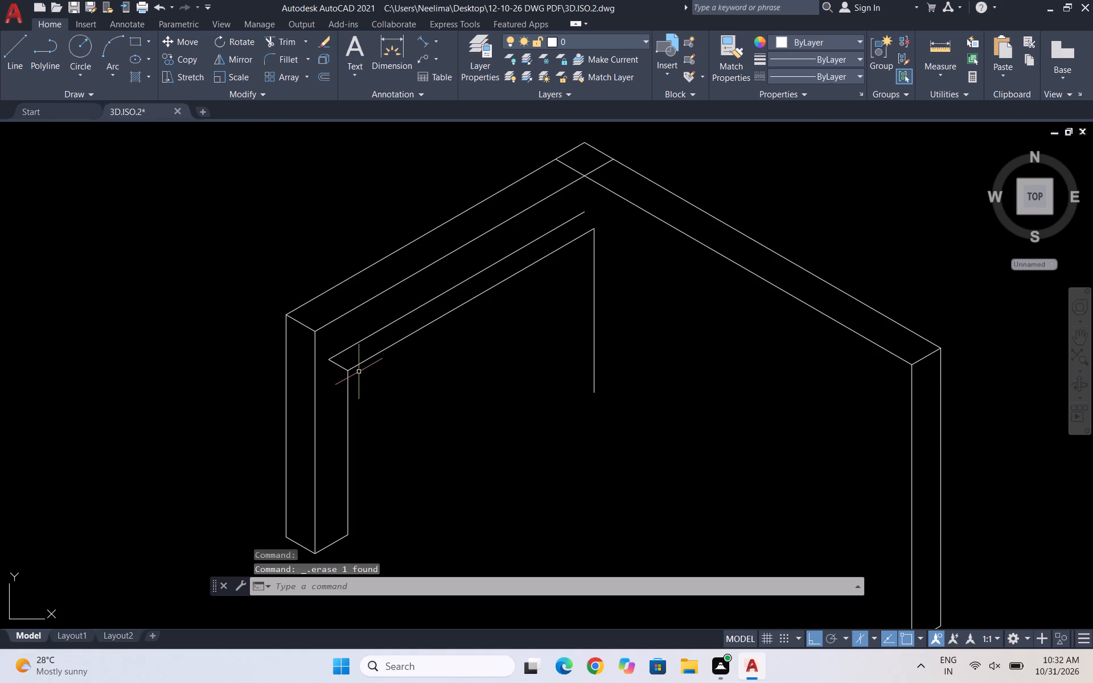
pyautogui.click(350, 401)
pyautogui.click(339, 390)
pyautogui.write('CO')
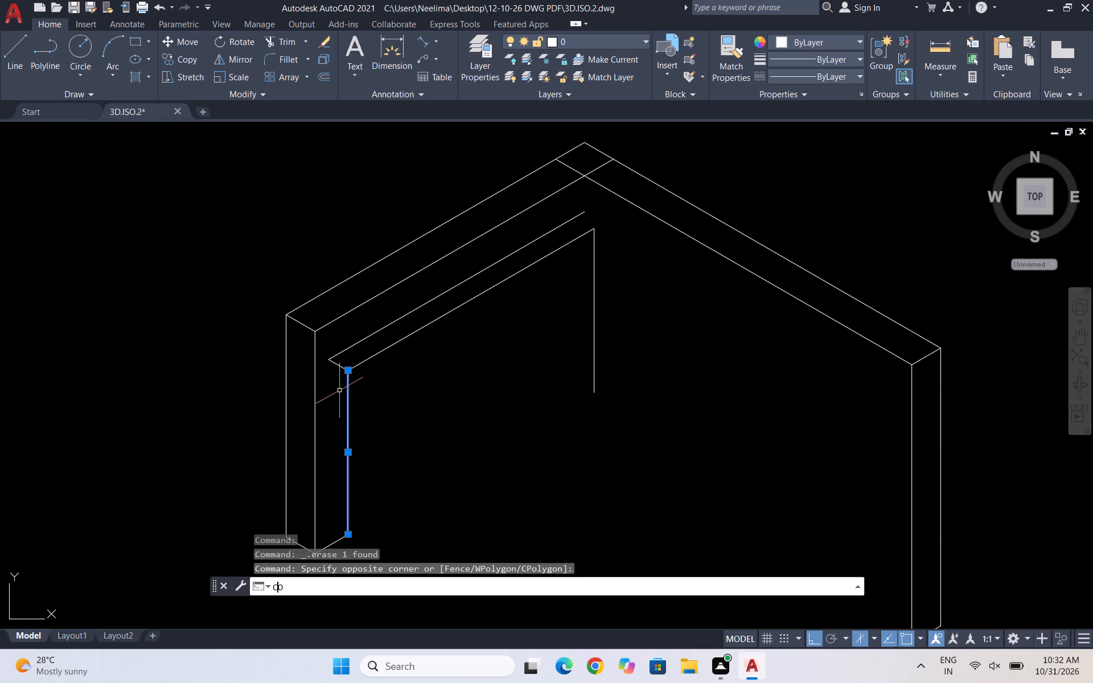
pyautogui.press('Return')
pyautogui.click(351, 373)
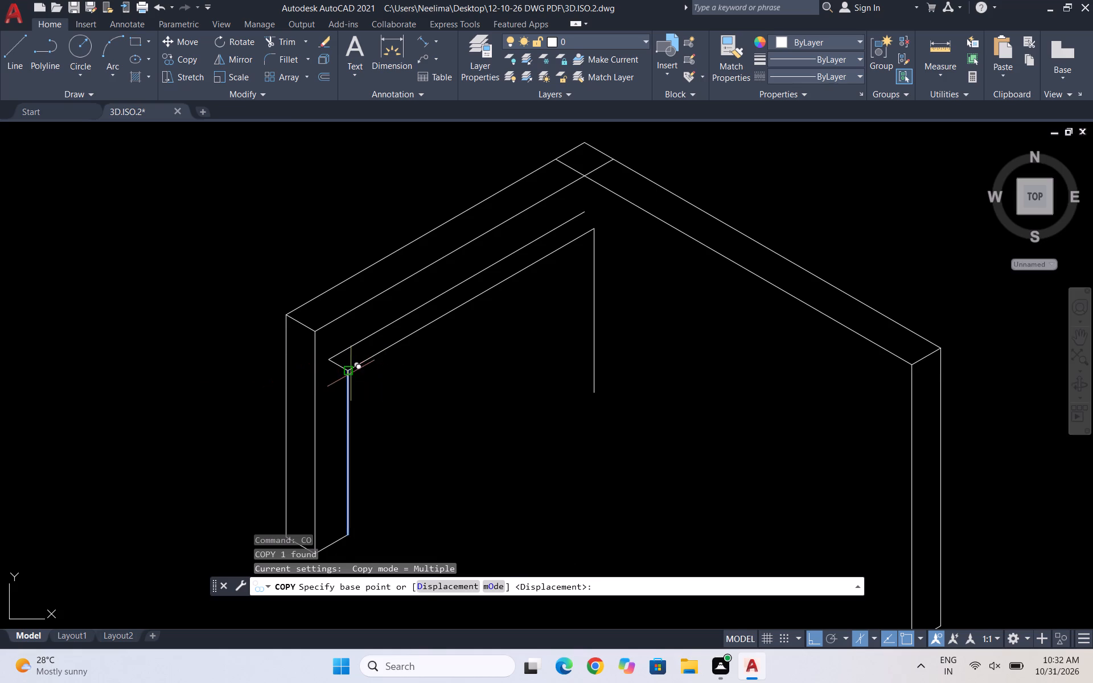
pyautogui.click(328, 363)
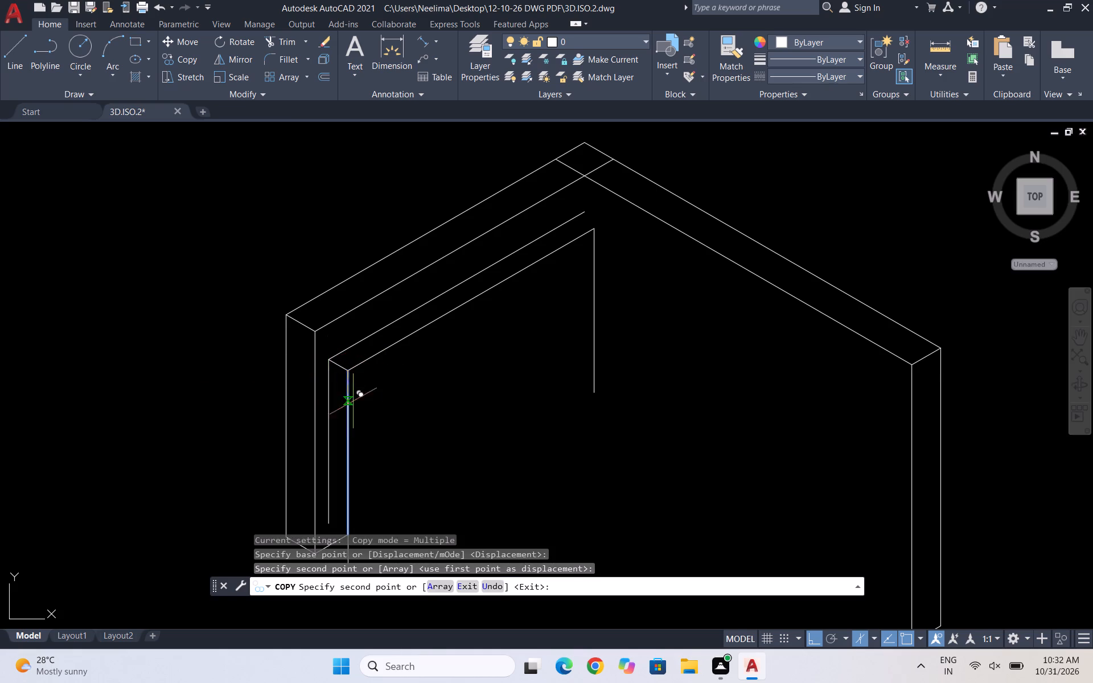
pyautogui.press('Escape')
# Draw a line joining the lower end of the copied vertical edge to the lower end of the original inner edge.
pyautogui.scroll(-1, 343, 320)
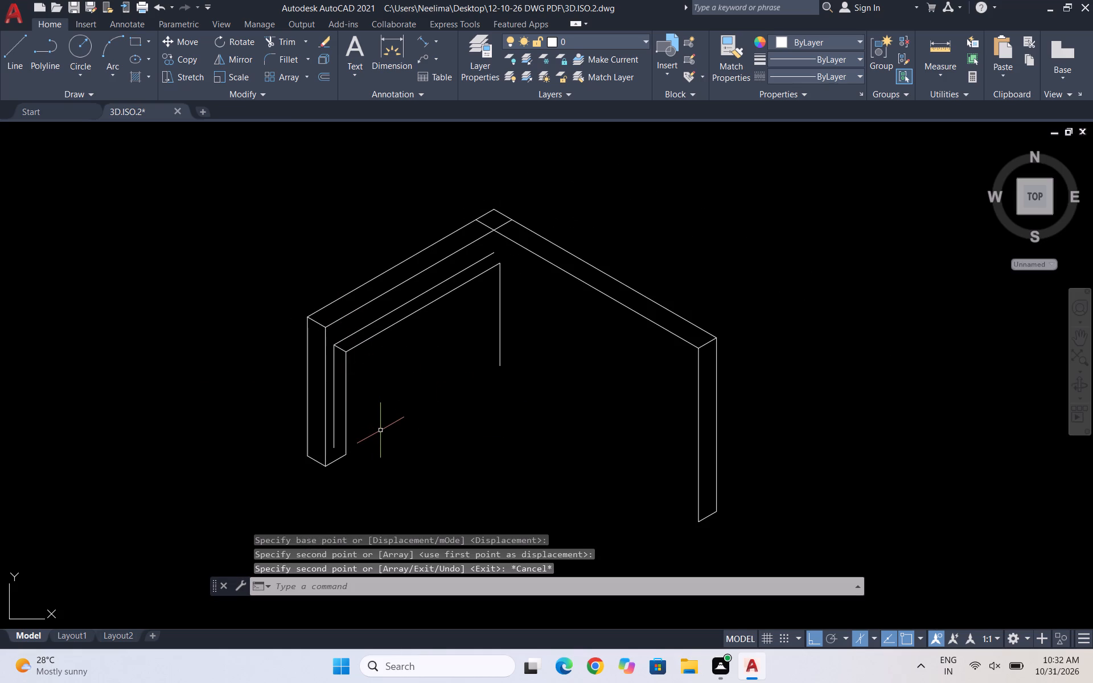
pyautogui.scroll(1, 322, 449)
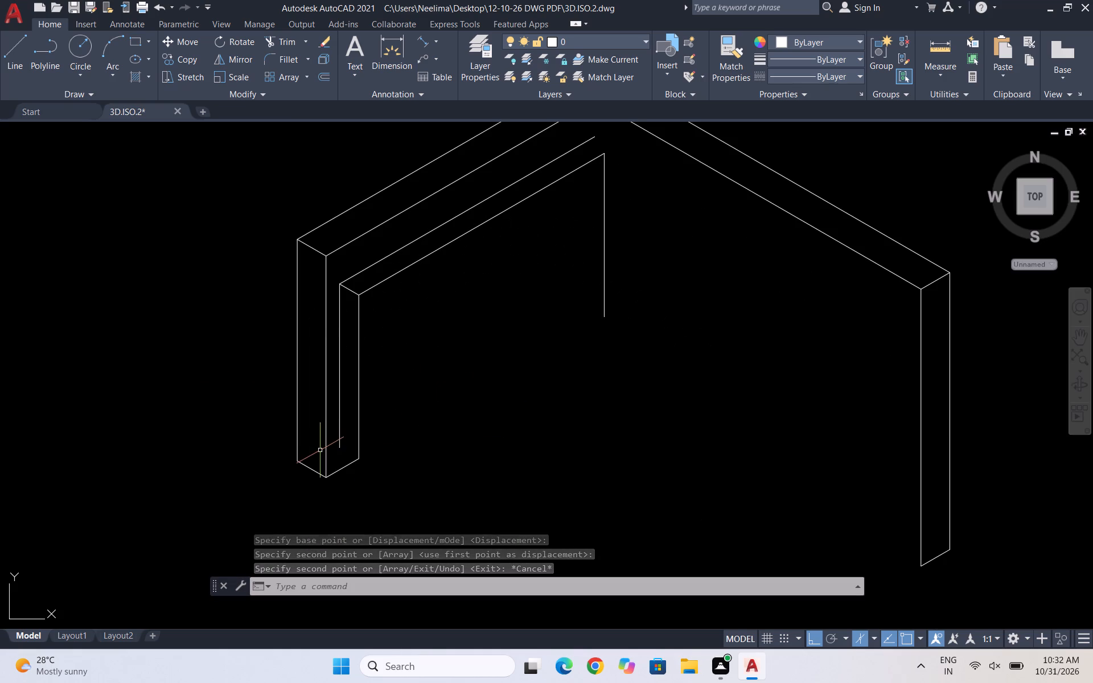
pyautogui.press('Escape')
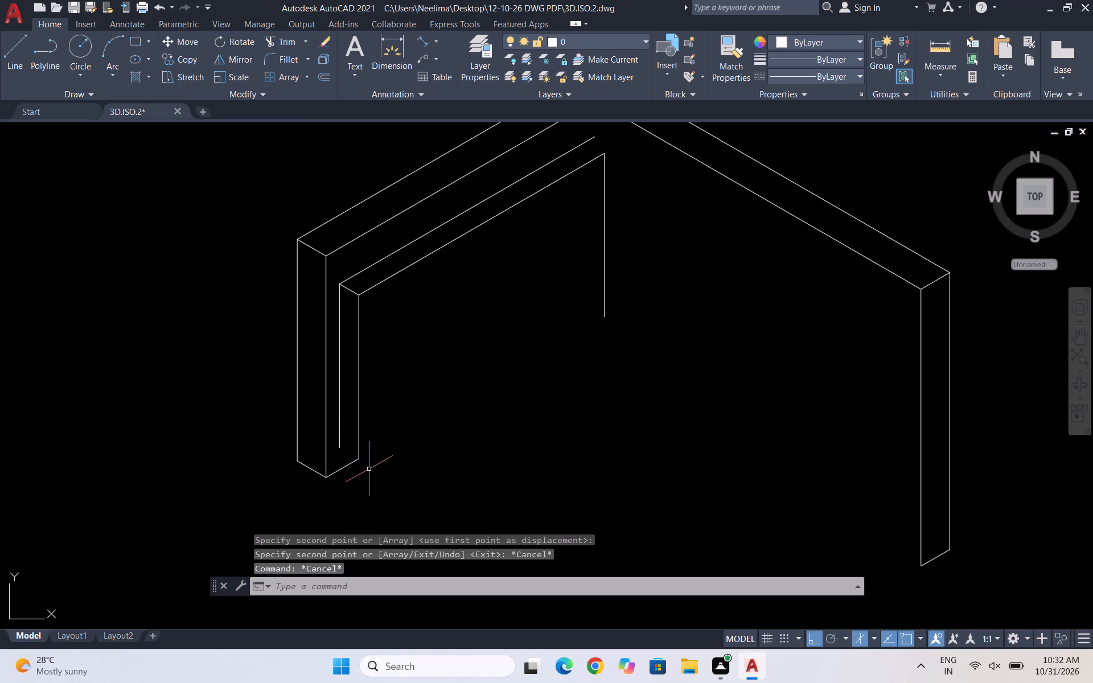
pyautogui.press('l')
pyautogui.press('Return')
pyautogui.scroll(1, 334, 461)
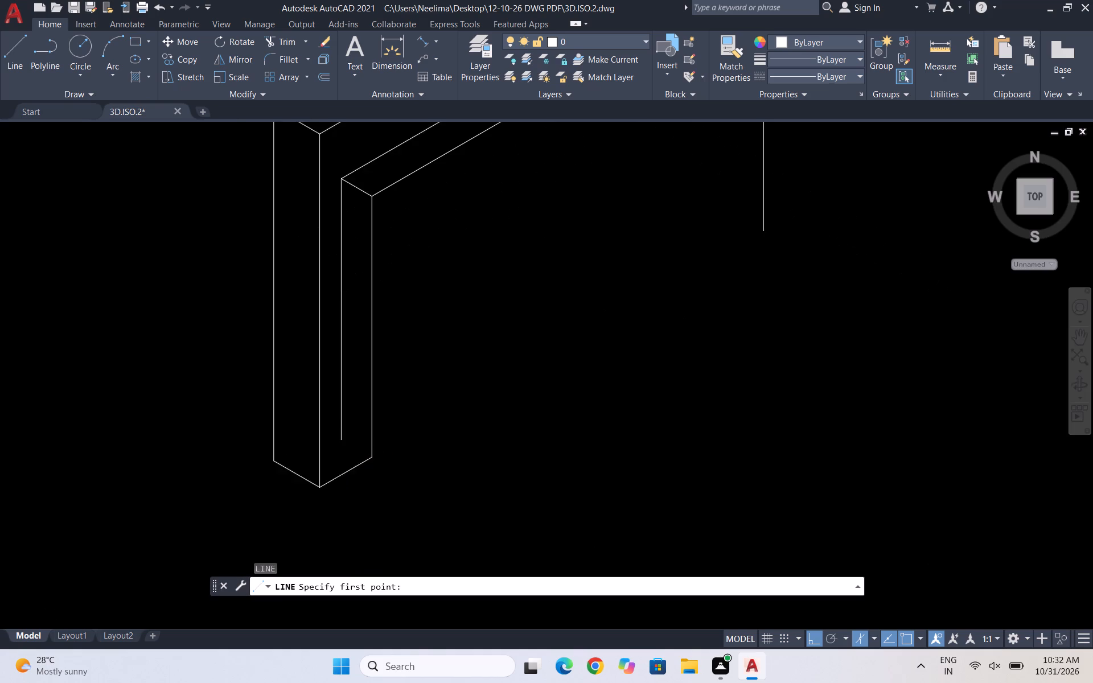
pyautogui.scroll(1, 334, 461)
pyautogui.click(343, 429)
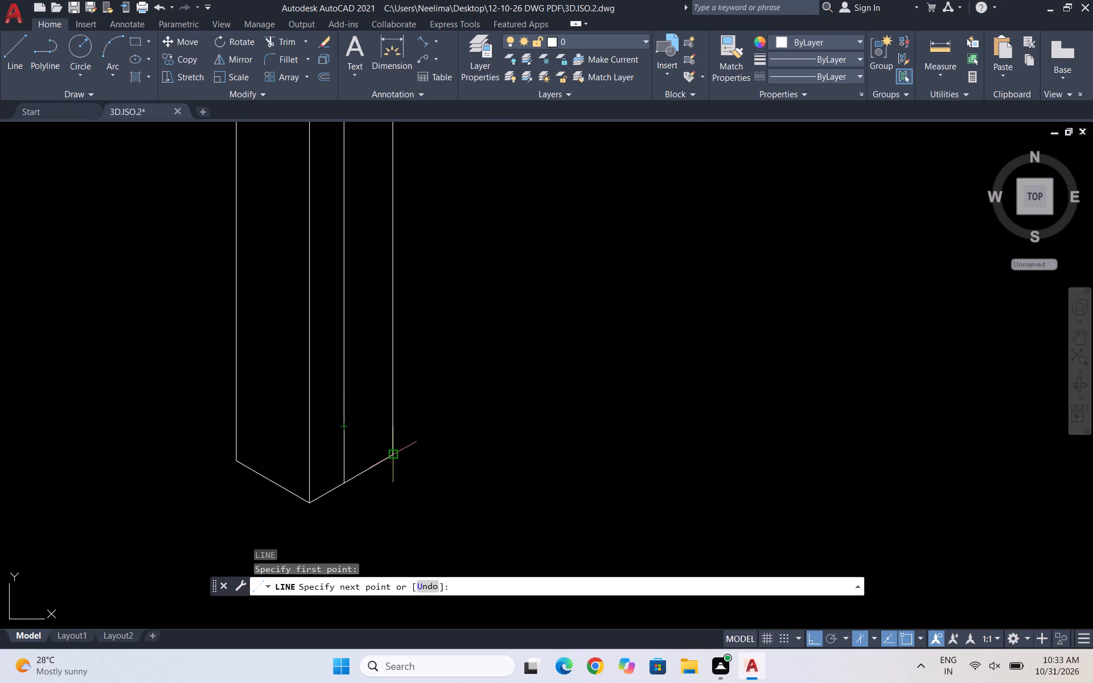
pyautogui.click(392, 455)
pyautogui.press('Escape')
# Move the leg's lower 30° edge from the inner edge's lower corner to the copied vertical edge's lower end.
pyautogui.moveTo(359, 488); pyautogui.dragTo(358, 483)
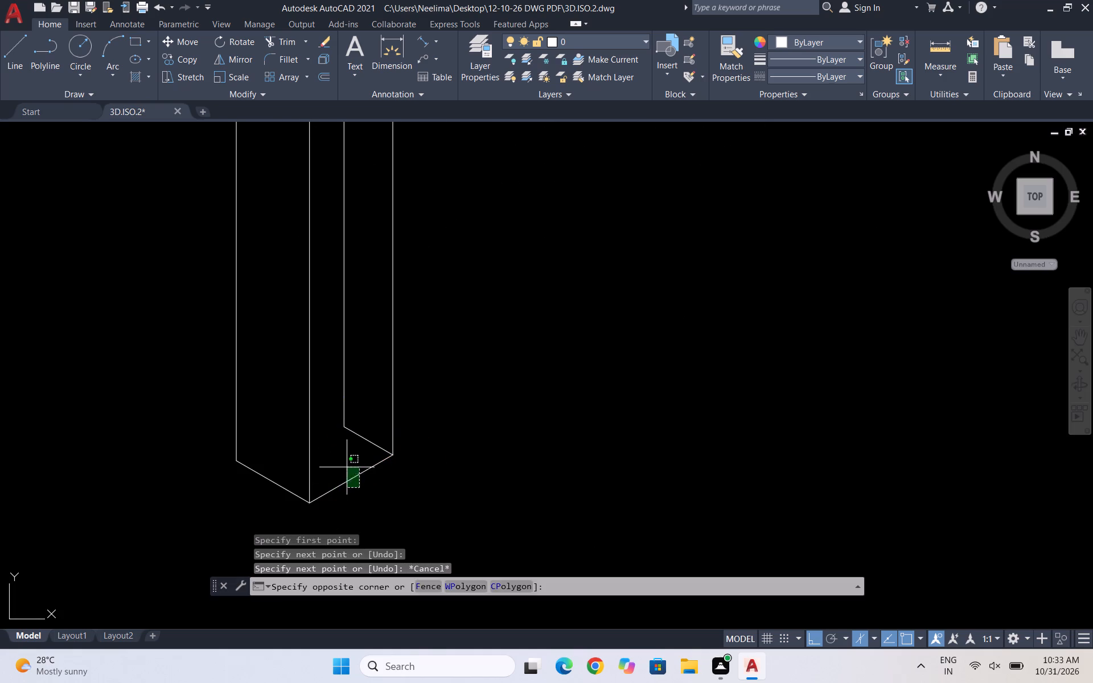
pyautogui.click(345, 466)
pyautogui.press('m')
pyautogui.press('Return')
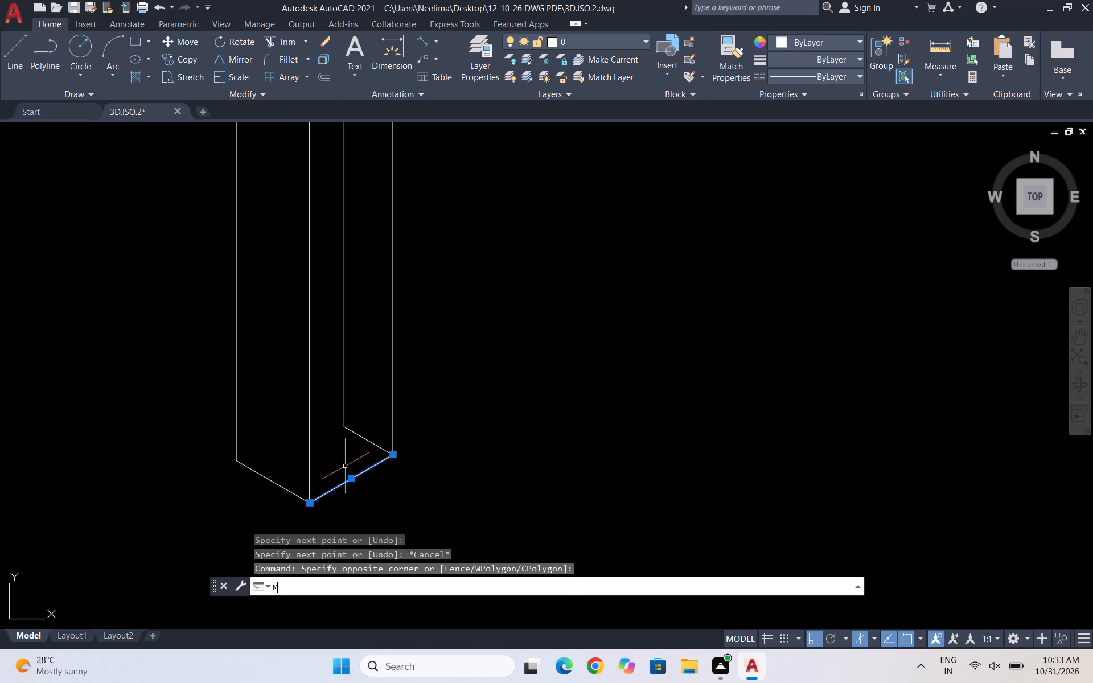
pyautogui.click(394, 455)
pyautogui.click(343, 424)
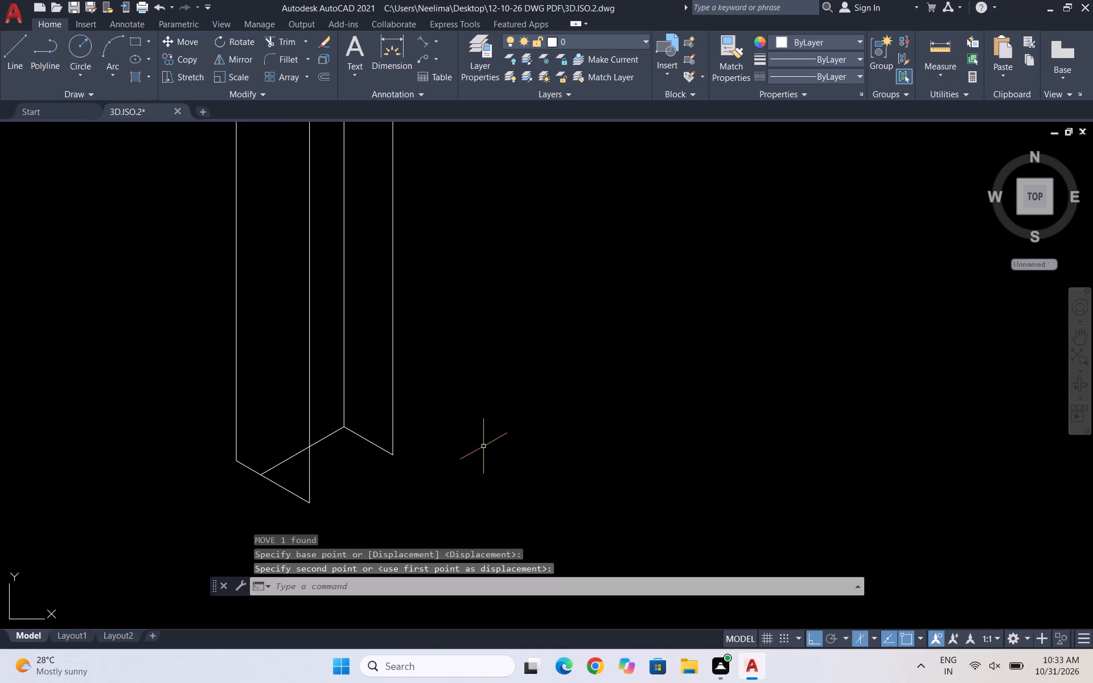
pyautogui.press('Escape')
# Trim the part of the moved 30° edge that extends across the leg's outer front face.
pyautogui.write('TR')
pyautogui.press('Return')
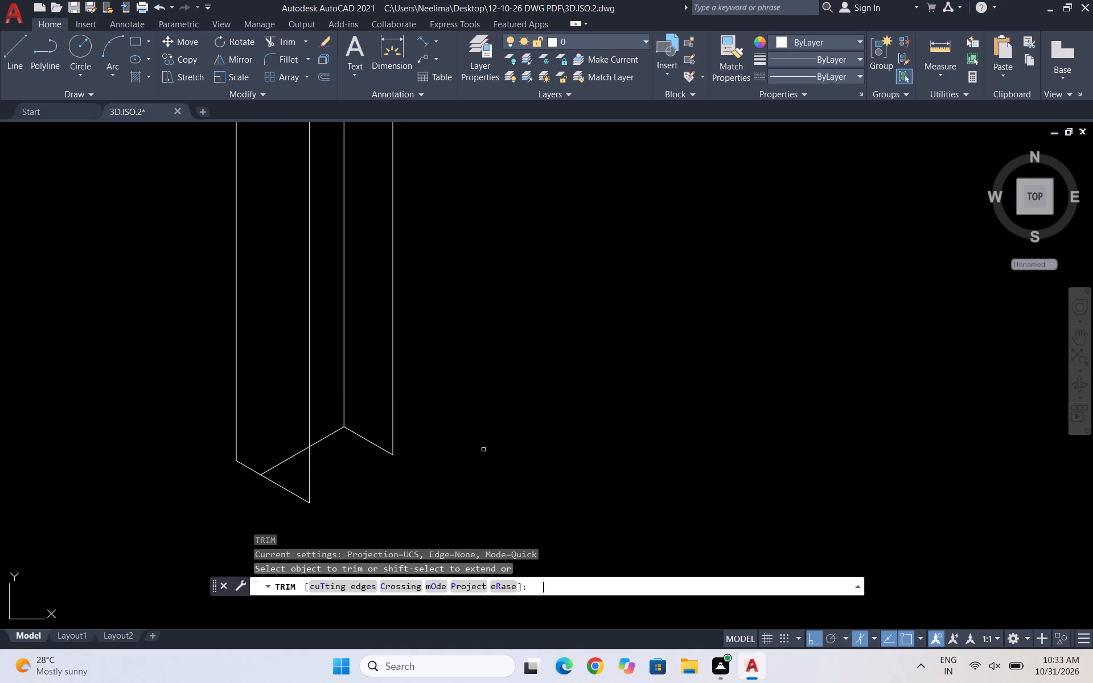
pyautogui.click(273, 469)
pyautogui.scroll(-2, 458, 409)
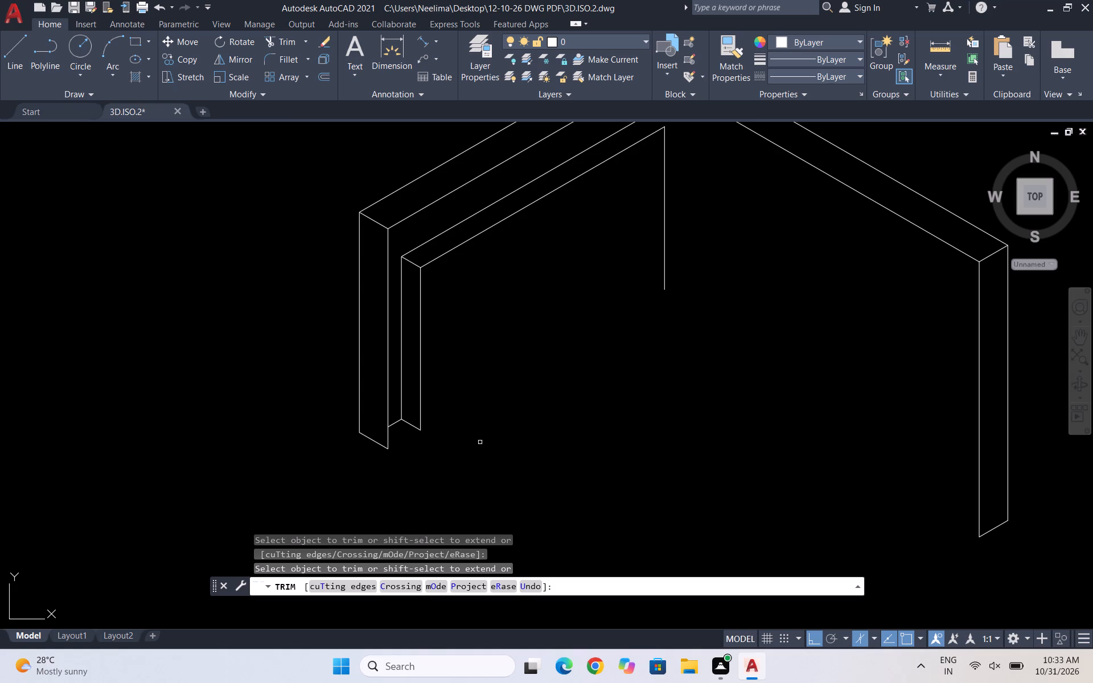
pyautogui.press('Escape')
# Draw a 30° line from the midpoint of the leg's inner vertical edge to the midpoint of the vertical line near the apex.
pyautogui.press('l')
pyautogui.press('Return')
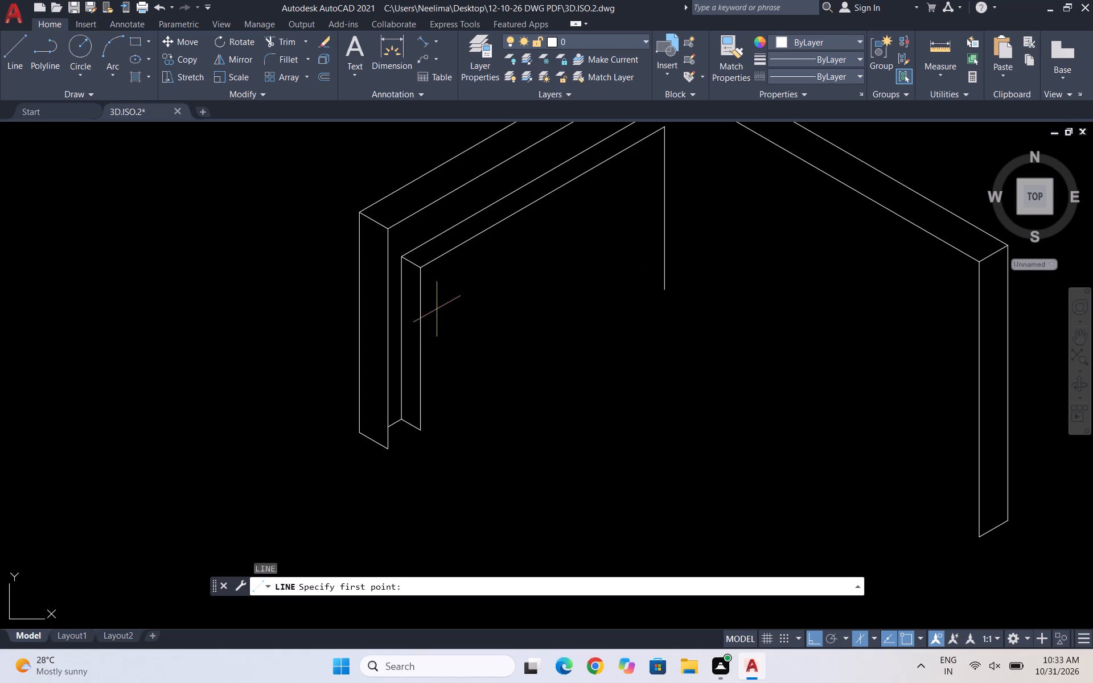
pyautogui.click(419, 350)
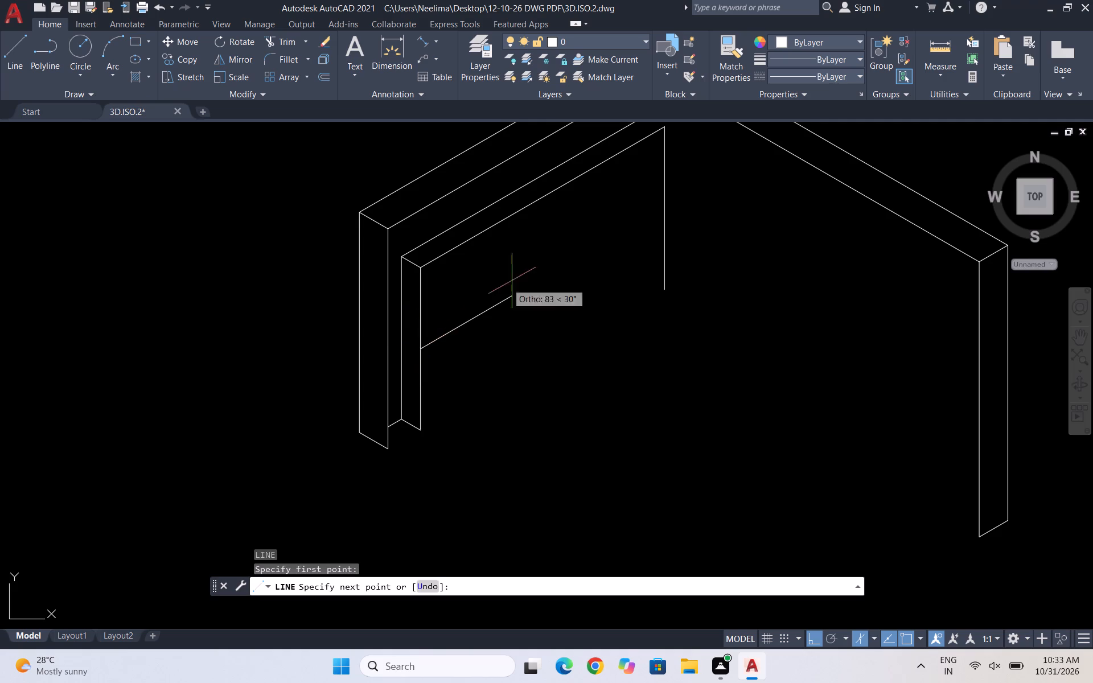
pyautogui.click(662, 208)
pyautogui.press('Escape')
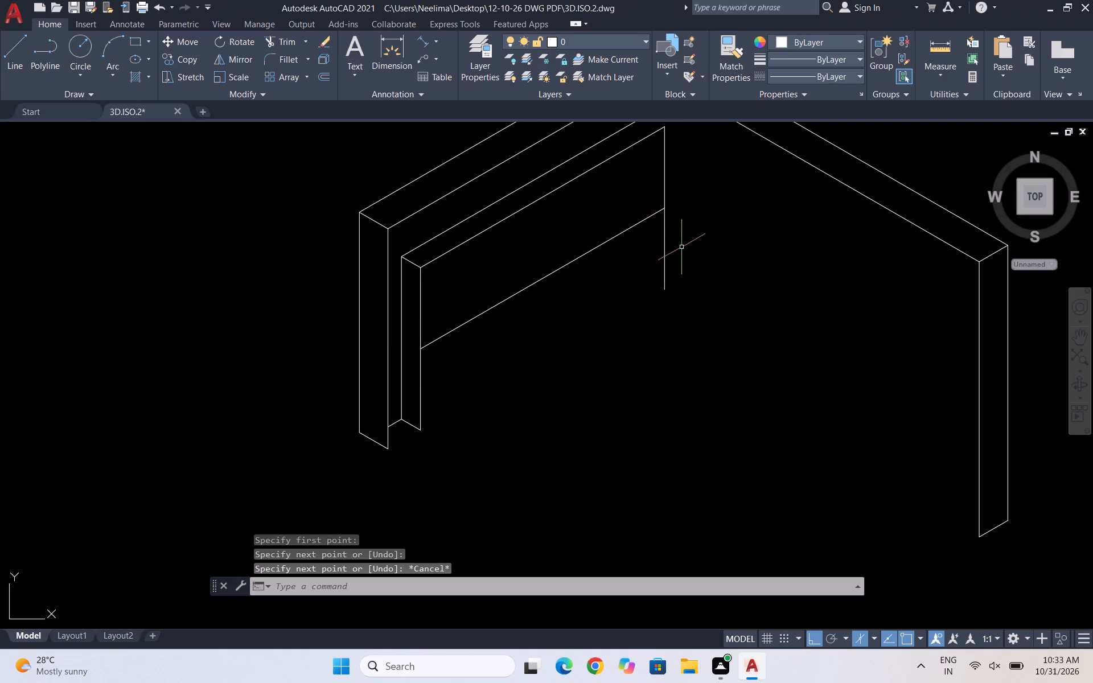
# Trim the vertical line near the apex below the new 30° line.
pyautogui.write('TR')
pyautogui.press('Return')
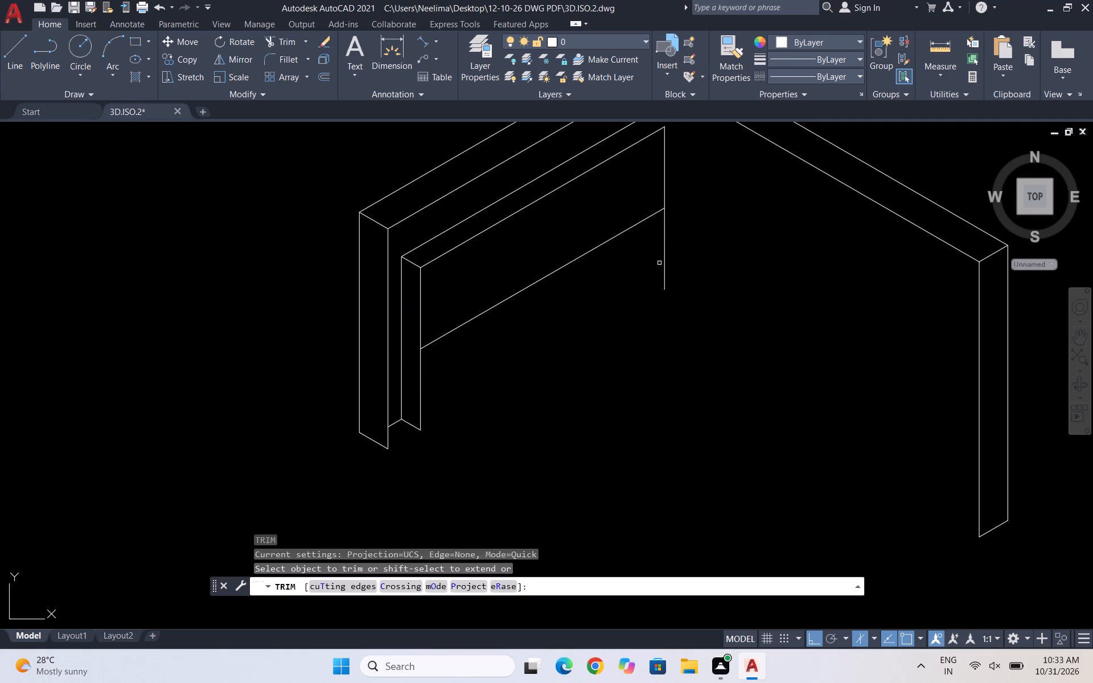
pyautogui.moveTo(679, 245); pyautogui.dragTo(613, 290)
pyautogui.press('Escape')
pyautogui.press('Escape')
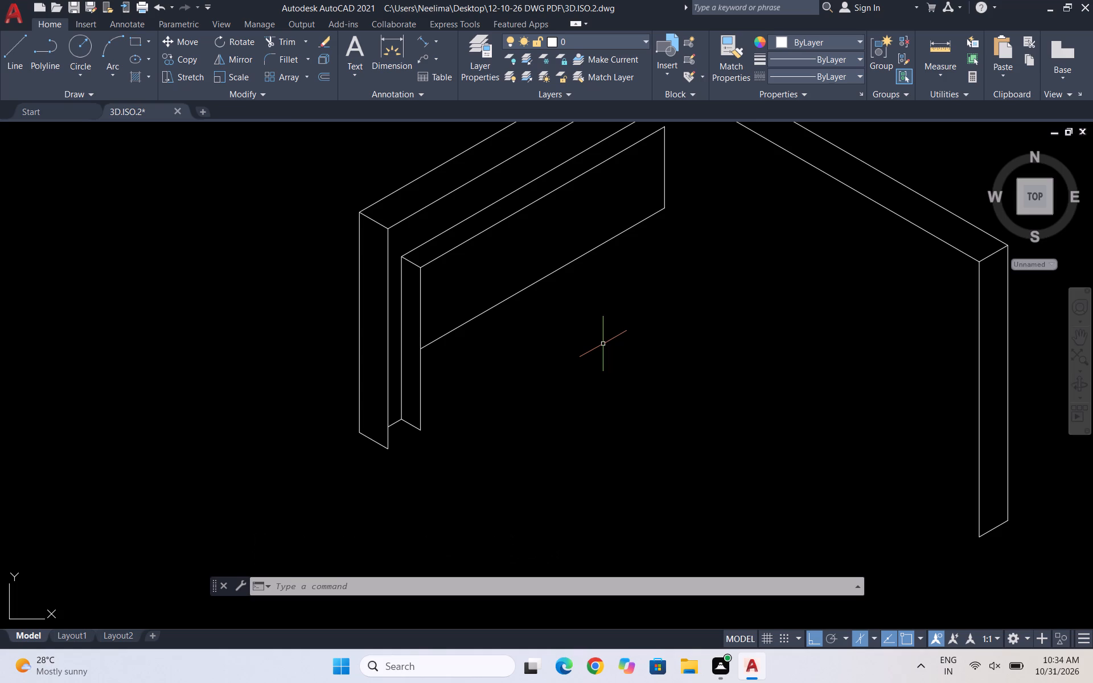
pyautogui.press('Escape')
pyautogui.press('Escape')
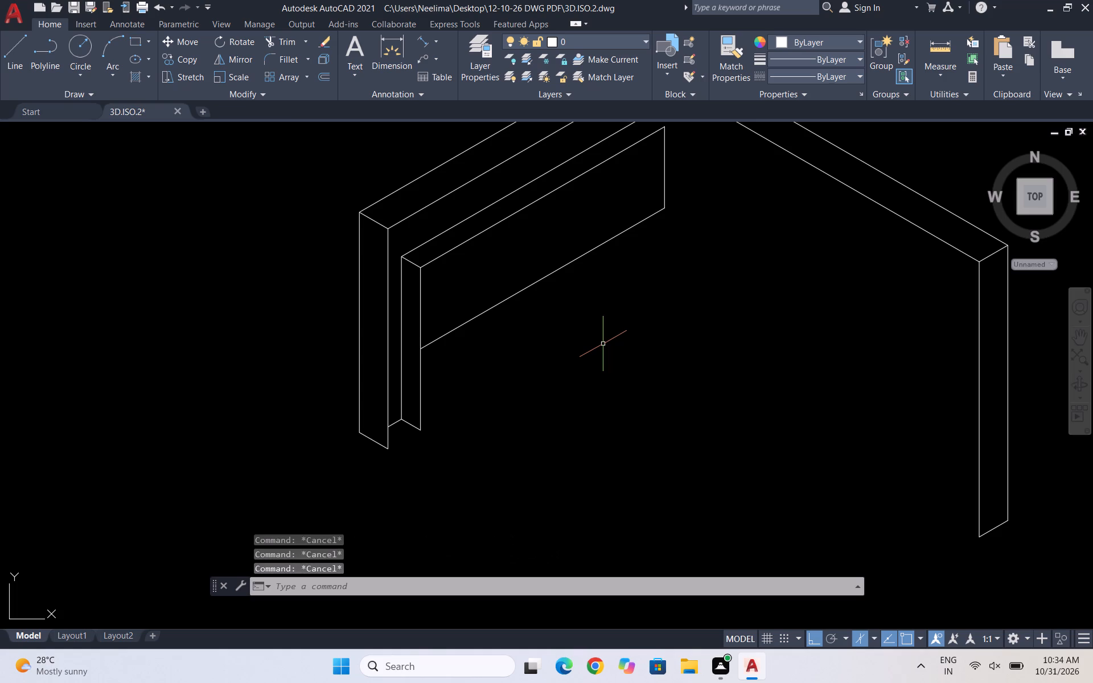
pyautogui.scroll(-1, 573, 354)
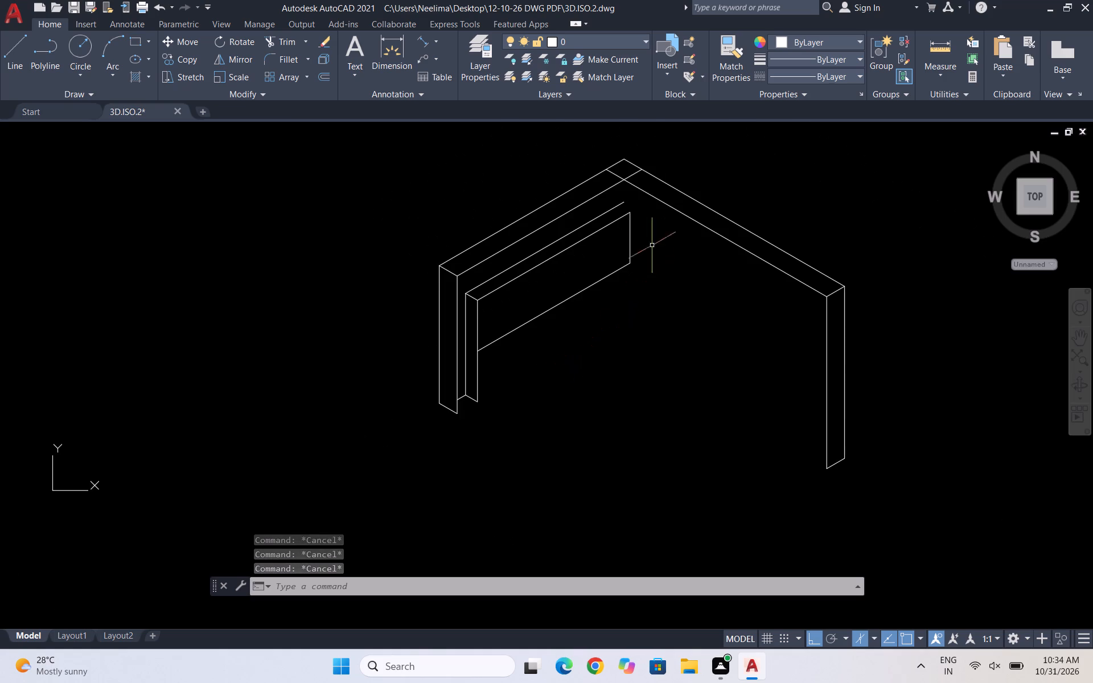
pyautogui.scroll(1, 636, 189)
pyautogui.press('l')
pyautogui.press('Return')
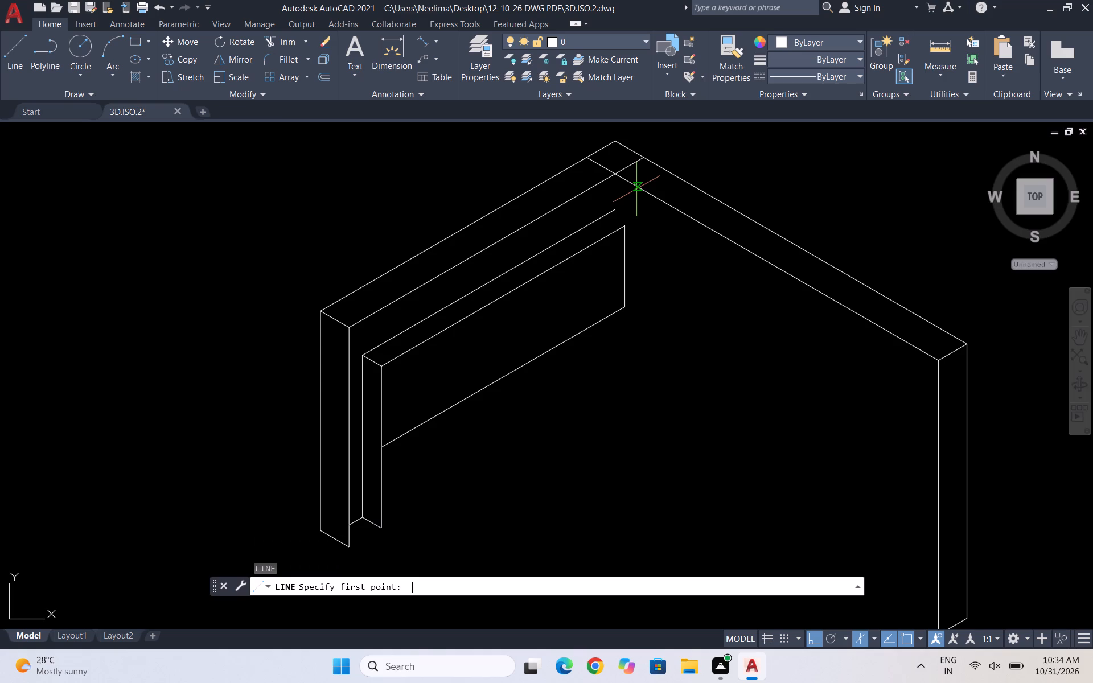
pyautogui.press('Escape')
# Copy the 20 mm line from its inner end to the top corner of the inner panel near the apex.
pyautogui.click(372, 359)
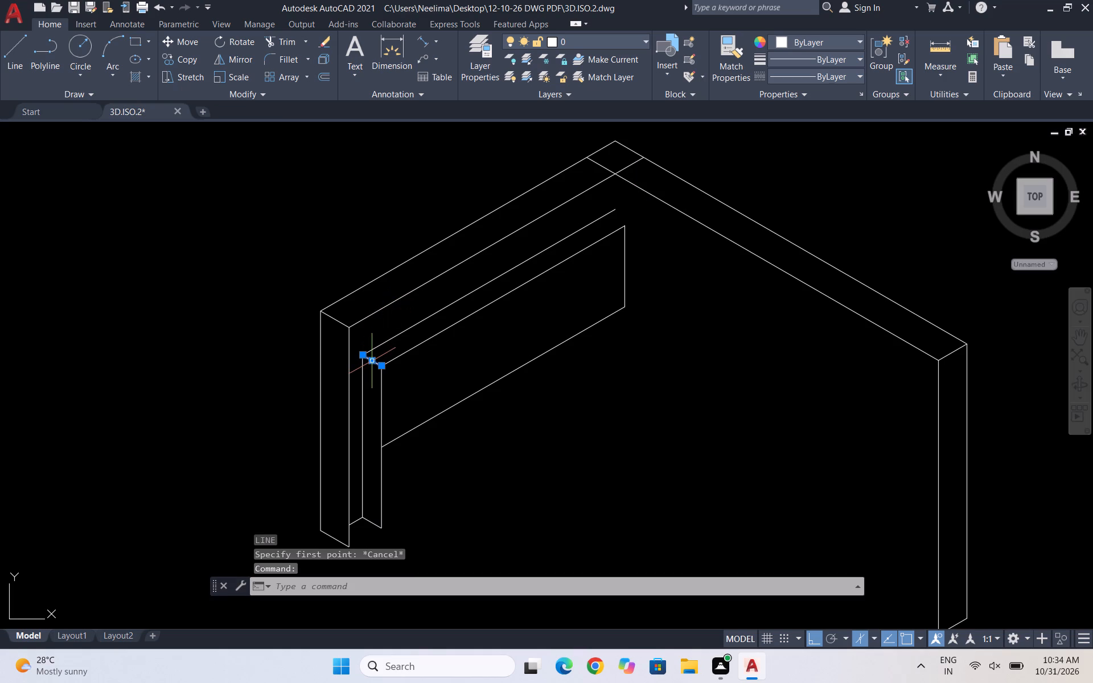
pyautogui.write('CO')
pyautogui.press('Return')
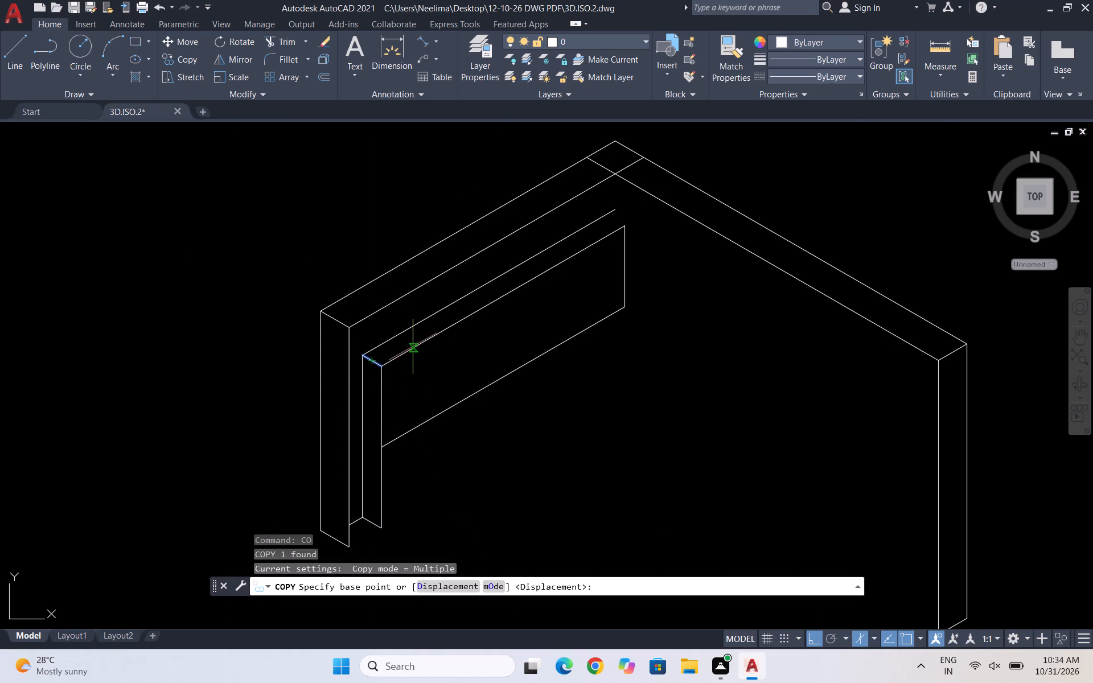
pyautogui.scroll(2, 371, 347)
pyautogui.click(396, 392)
pyautogui.scroll(-3, 340, 395)
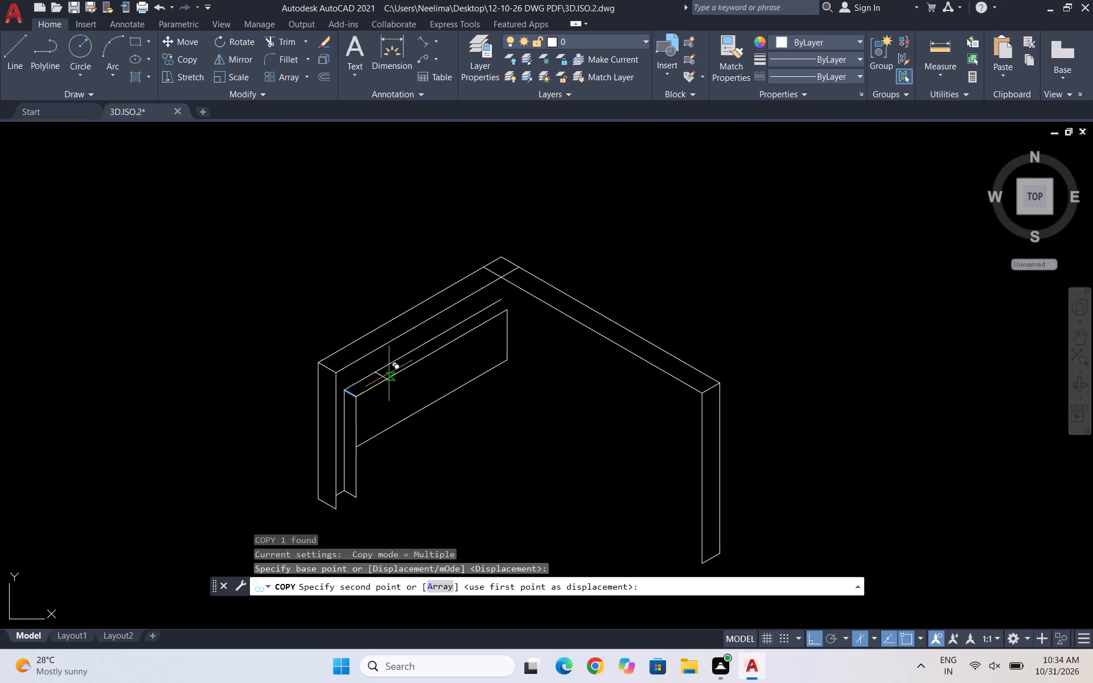
pyautogui.scroll(2, 519, 301)
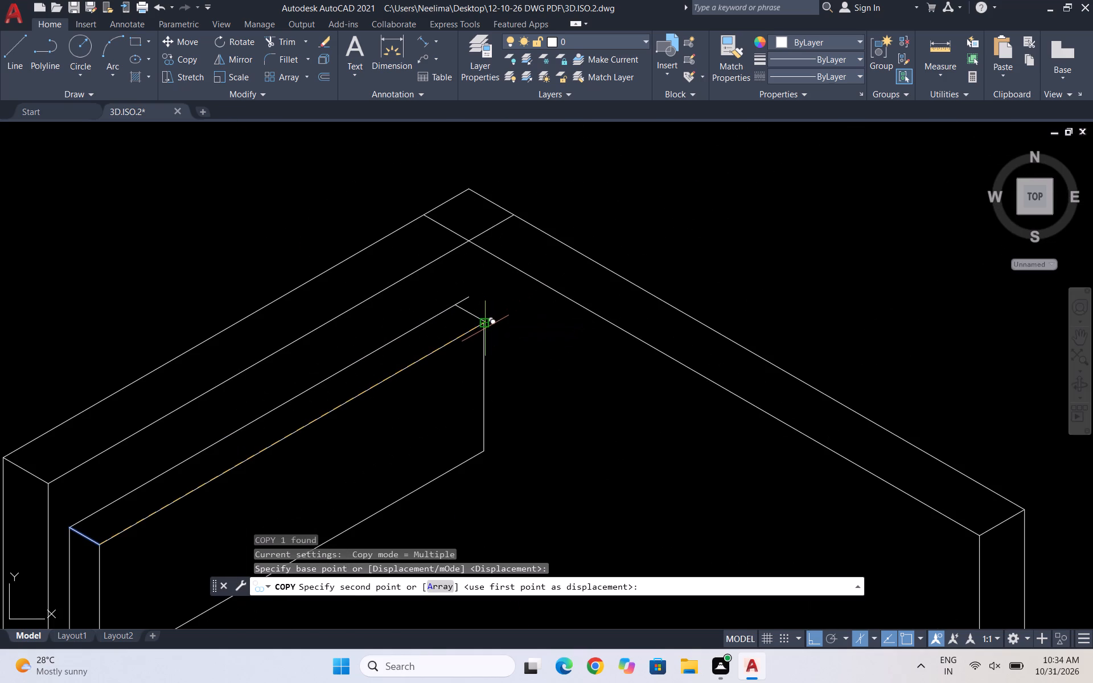
pyautogui.click(485, 328)
pyautogui.press('Escape')
# Trim the end of the upper parallel 30° line that extends past the copied 20 mm line.
pyautogui.write('TR')
pyautogui.press('Return')
pyautogui.scroll(3, 455, 311)
pyautogui.moveTo(462, 265); pyautogui.dragTo(614, 285)
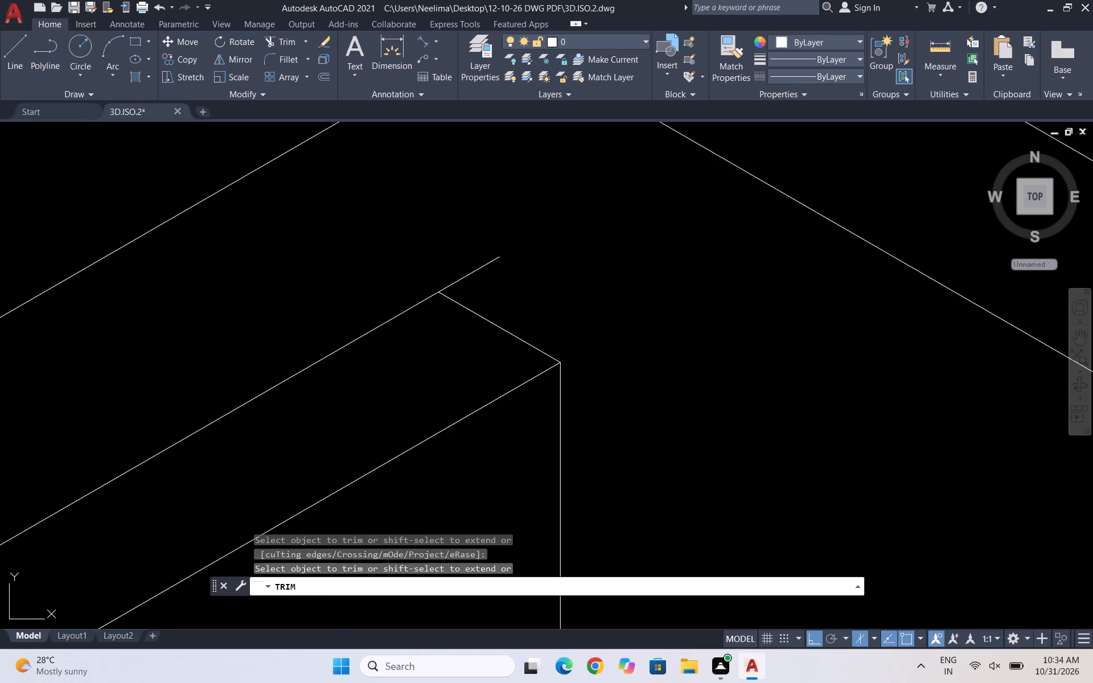
pyautogui.moveTo(614, 285); pyautogui.dragTo(790, 298)
pyautogui.press('Escape')
pyautogui.press('Escape')
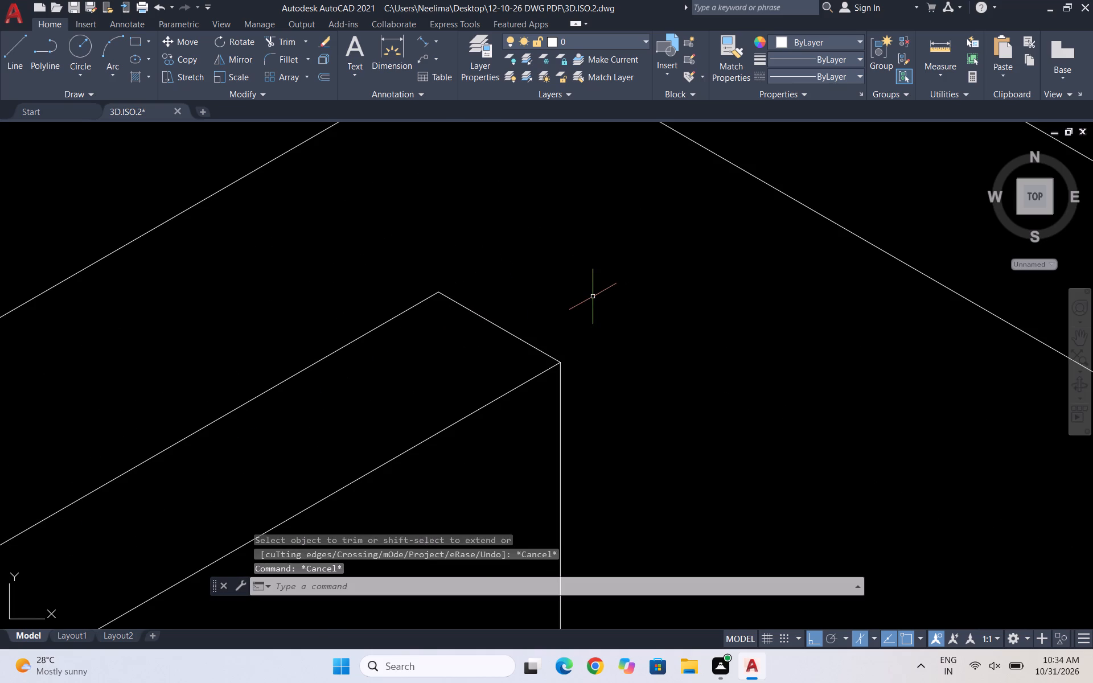
pyautogui.press('Escape')
# Draw a vertical line from the inner apex intersection down to the copied 20 mm line.
pyautogui.press('l')
pyautogui.press('Return')
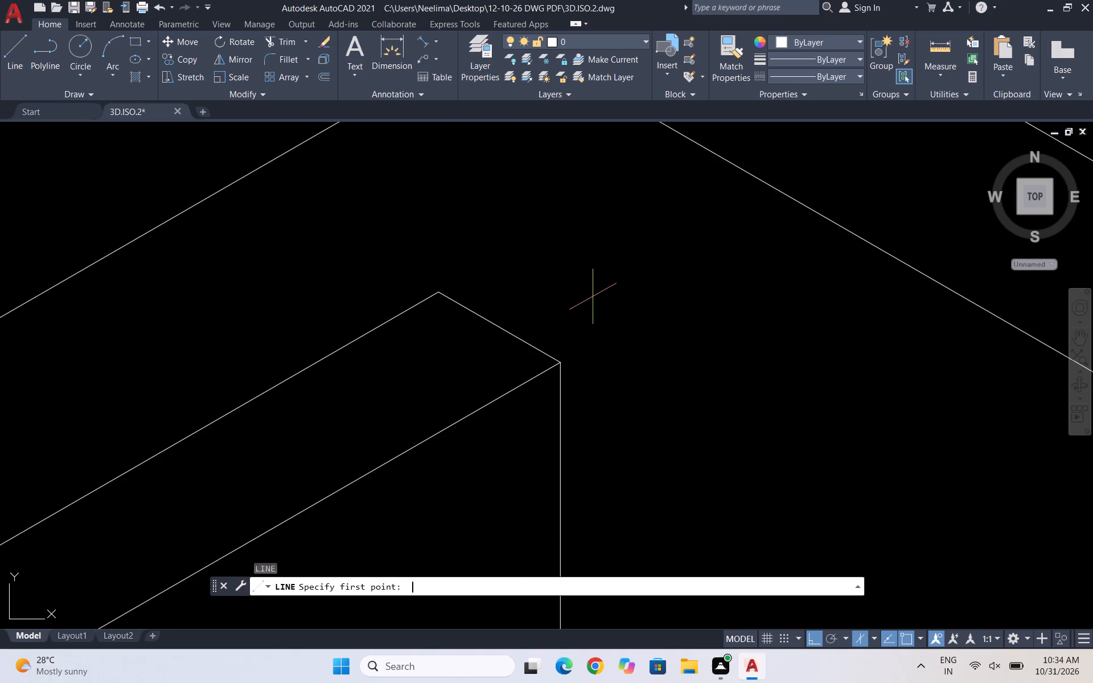
pyautogui.scroll(-2, 659, 280)
pyautogui.click(598, 176)
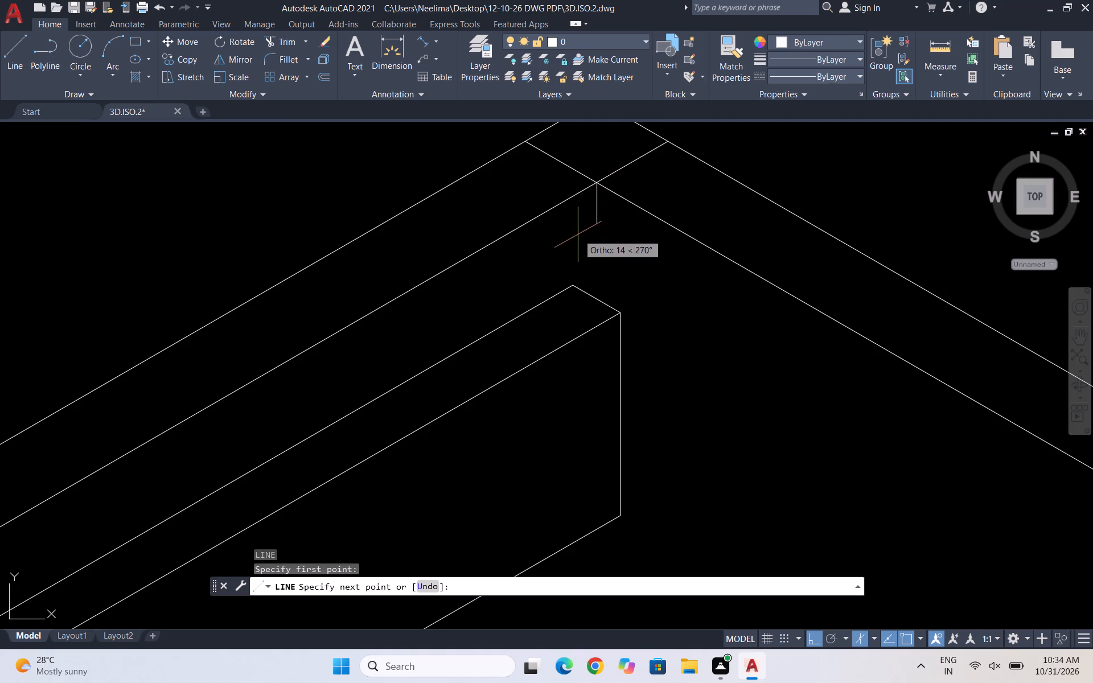
pyautogui.click(601, 295)
pyautogui.press('Escape')
pyautogui.scroll(1, 585, 283)
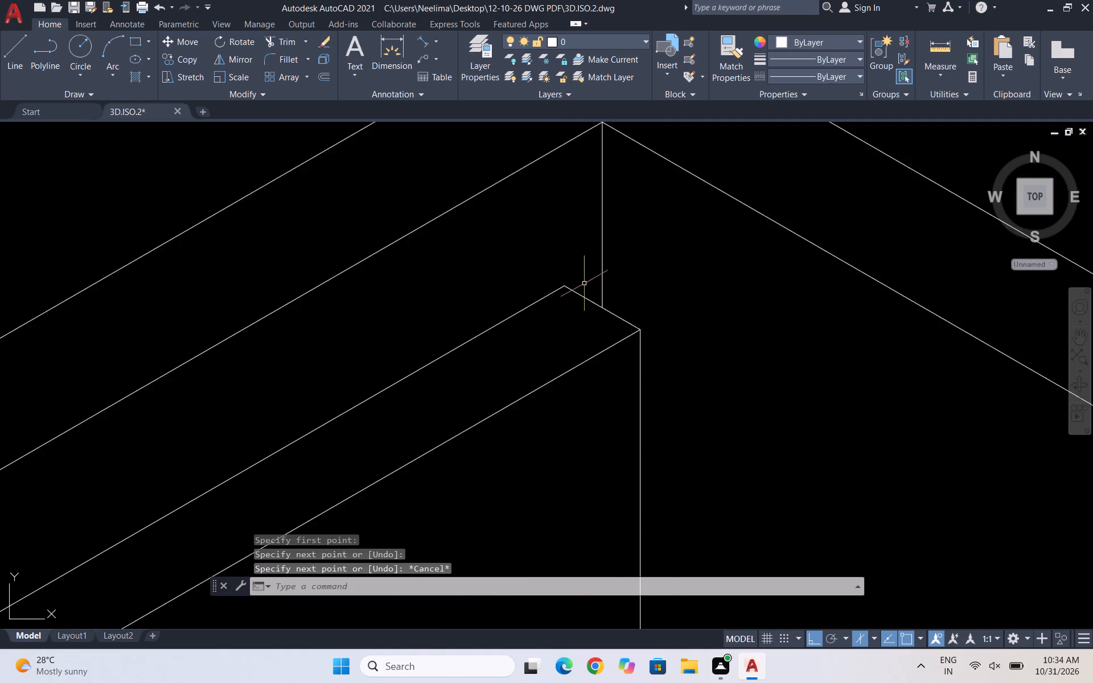
pyautogui.scroll(3, 584, 283)
pyautogui.scroll(-4, 679, 249)
pyautogui.scroll(-3, 620, 323)
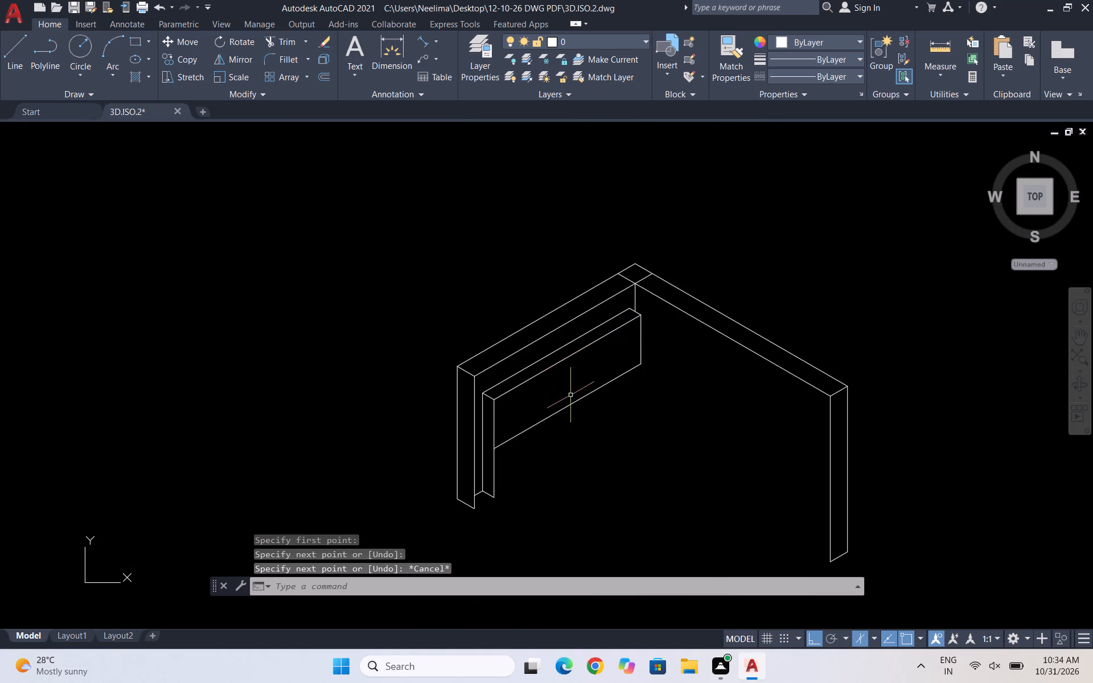
# Examine the inner panel's top corner and the vertical line below the inner apex intersection.
pyautogui.scroll(3, 631, 293)
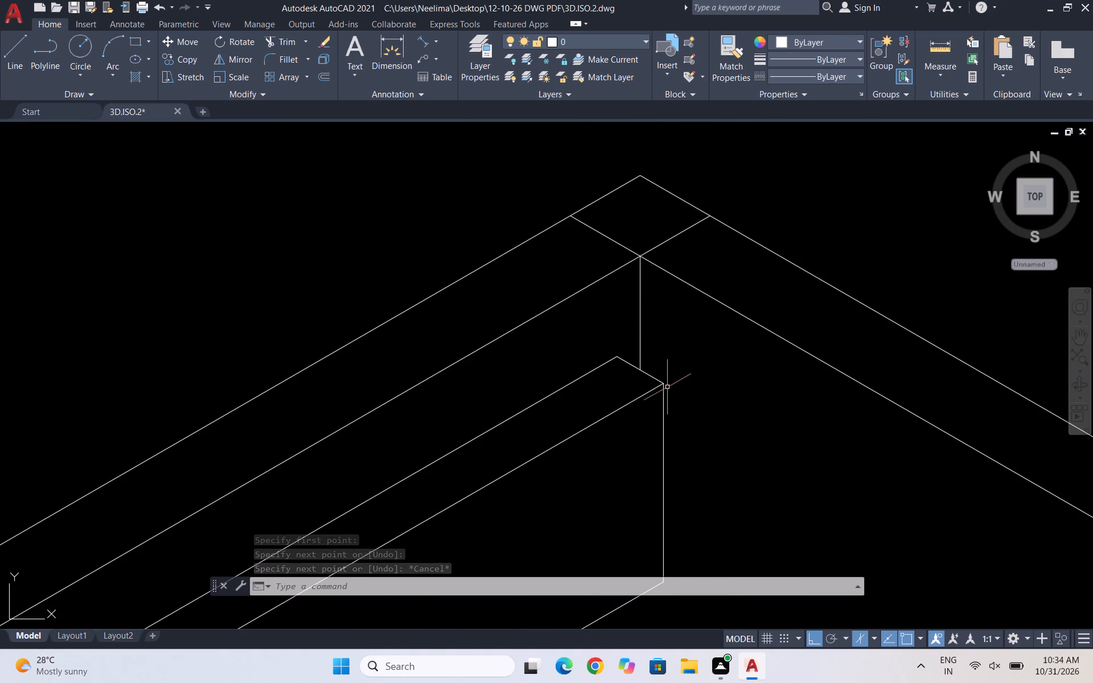
pyautogui.scroll(2, 621, 400)
pyautogui.scroll(-6, 690, 341)
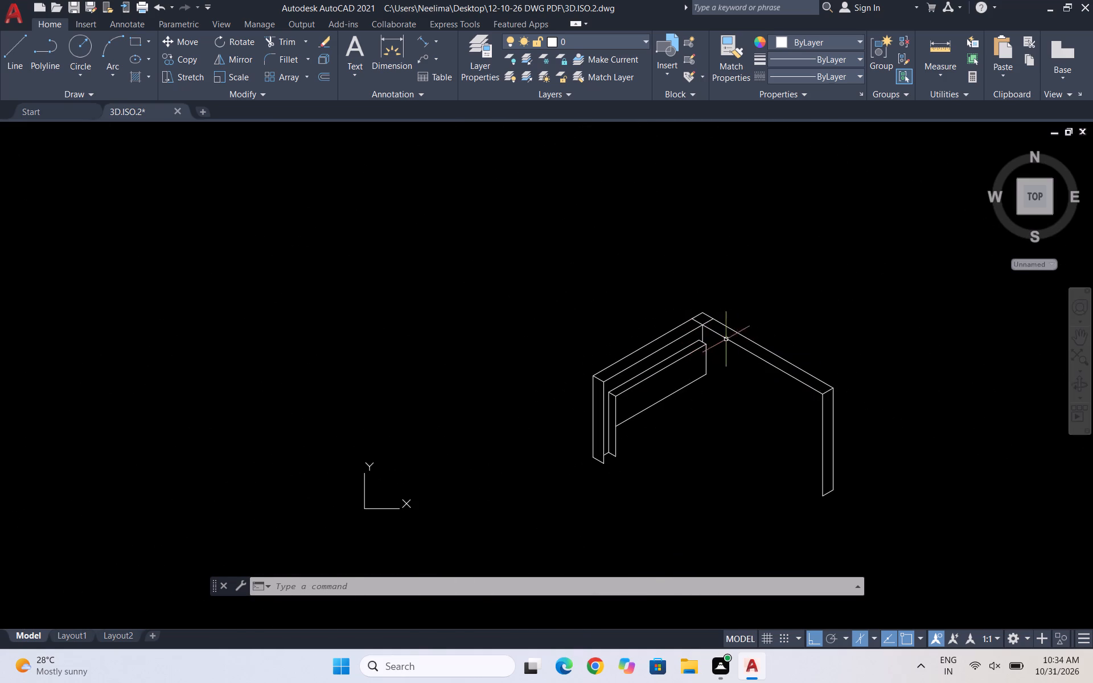
pyautogui.scroll(3, 712, 338)
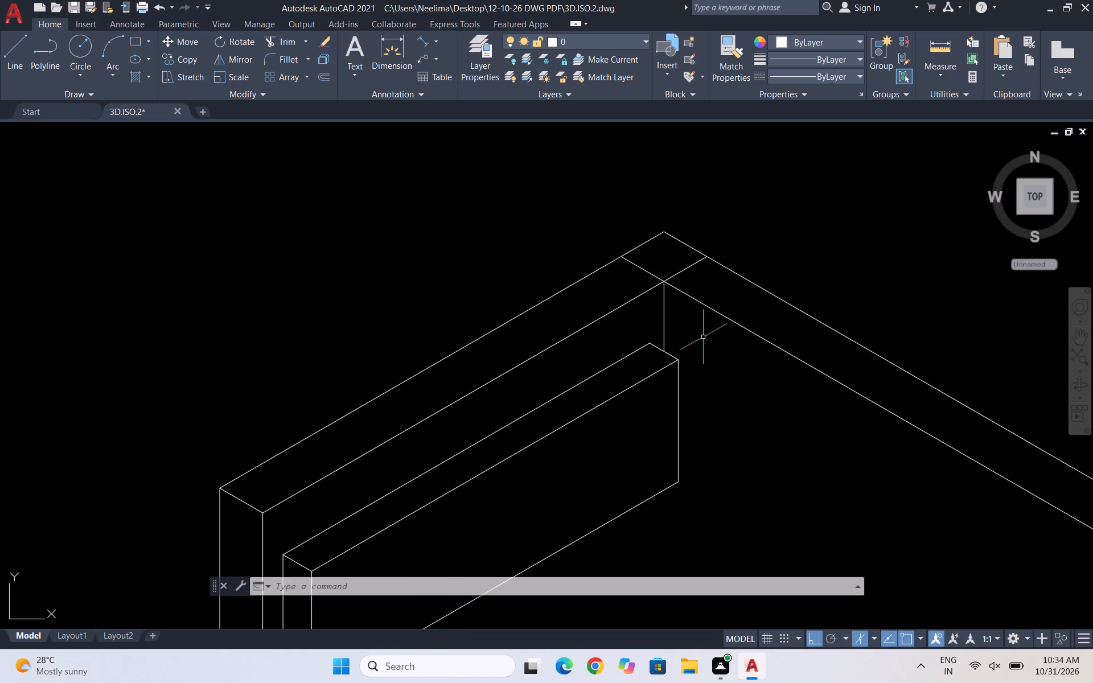
pyautogui.scroll(3, 671, 324)
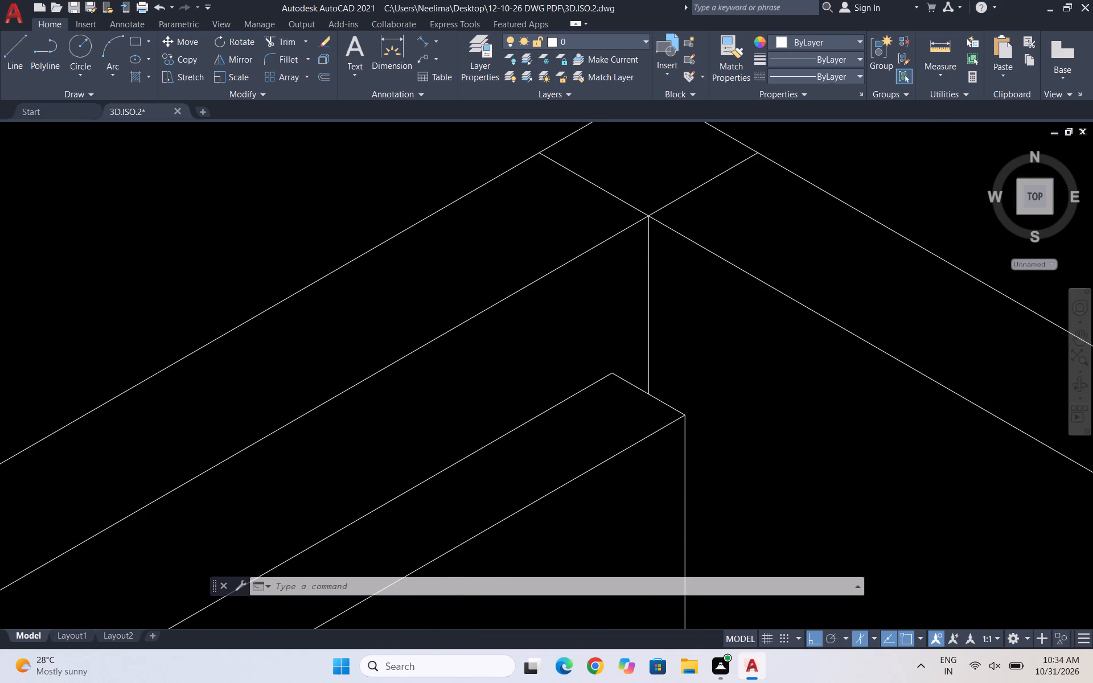
pyautogui.press('Escape')
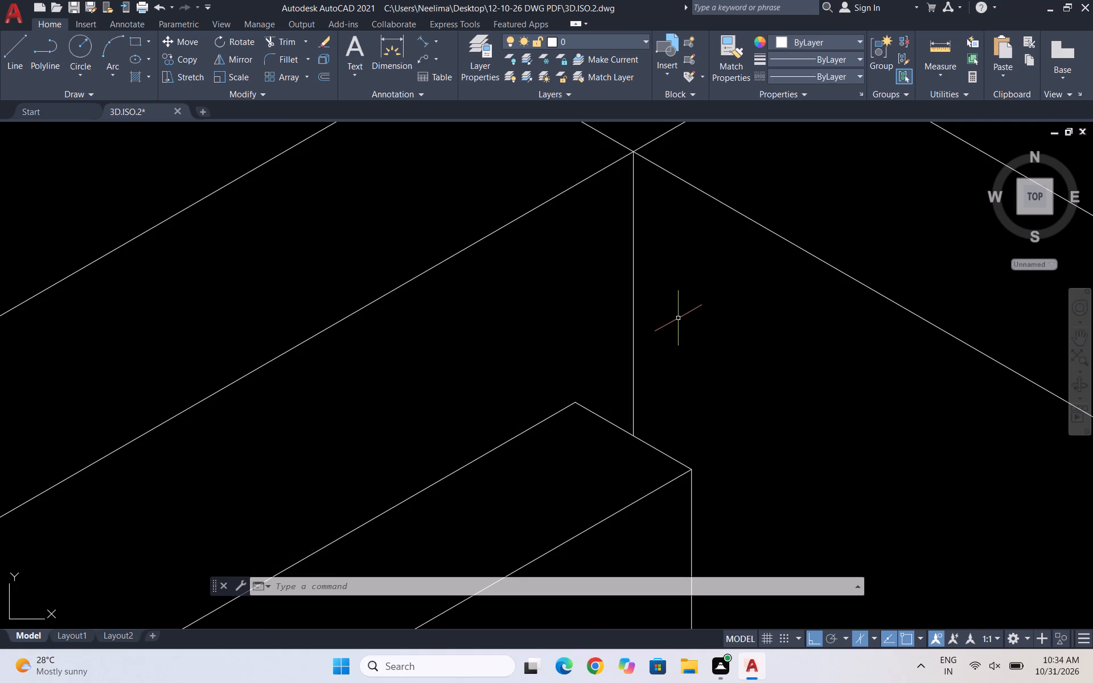
pyautogui.press('Escape')
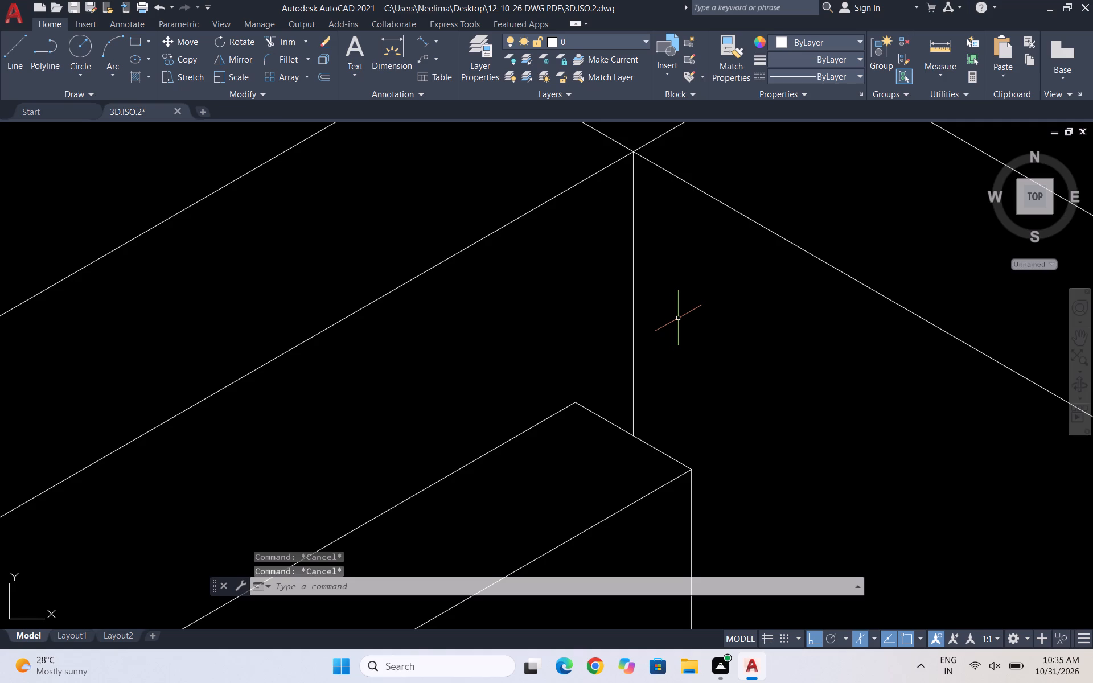
pyautogui.scroll(-4, 682, 314)
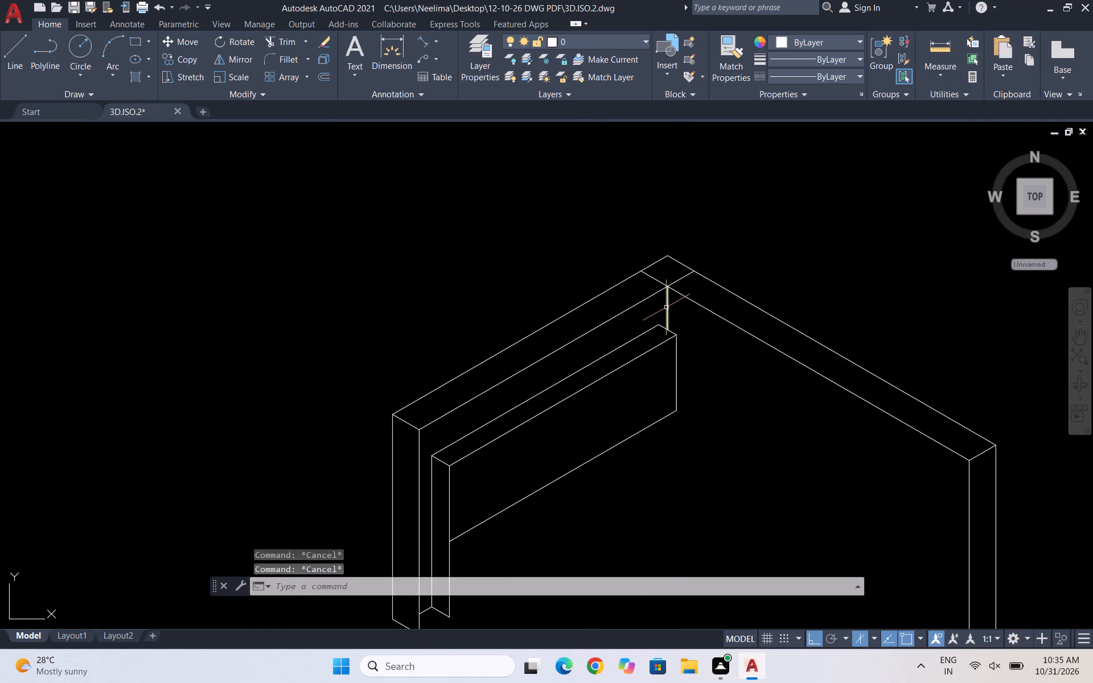
pyautogui.scroll(-2, 665, 308)
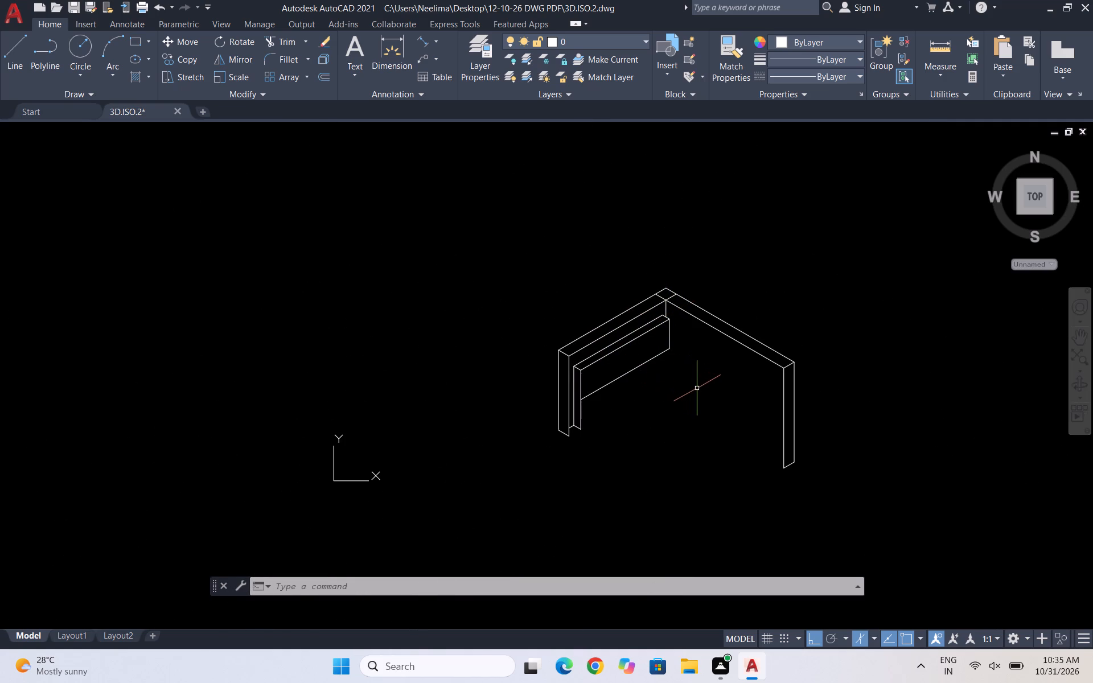
pyautogui.press('Escape')
# Extend the inner panel's two parallel upper 30° lines past the copied 20 mm line to the opposite sloping beam's inner edge.
pyautogui.scroll(3, 682, 300)
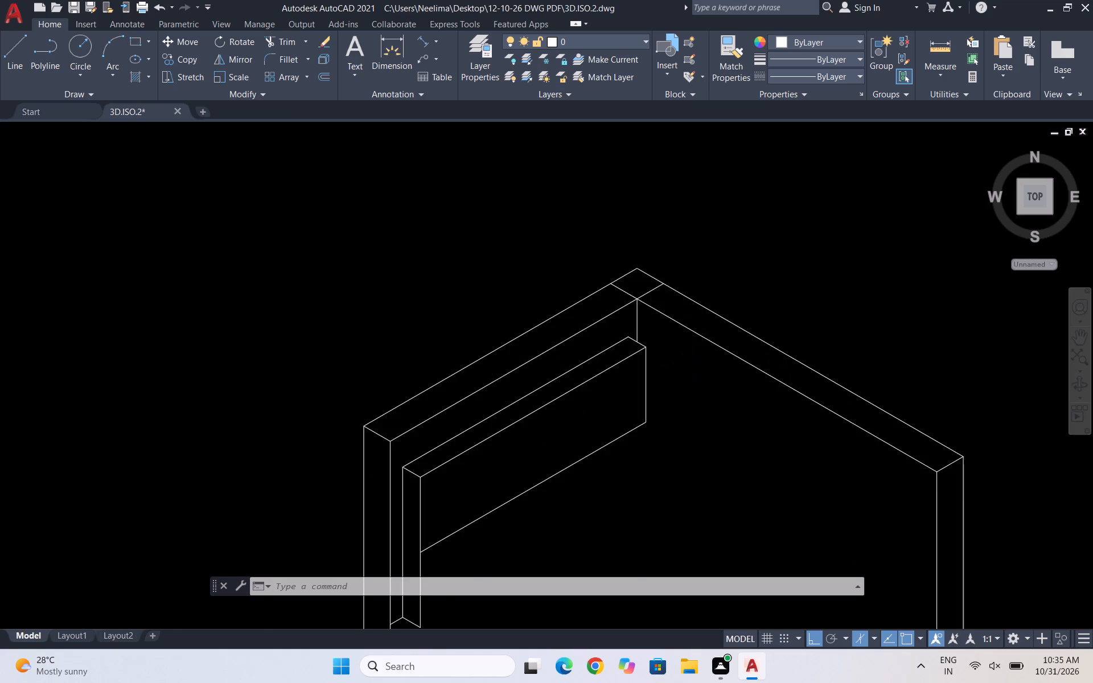
pyautogui.scroll(4, 597, 340)
pyautogui.scroll(-3, 681, 307)
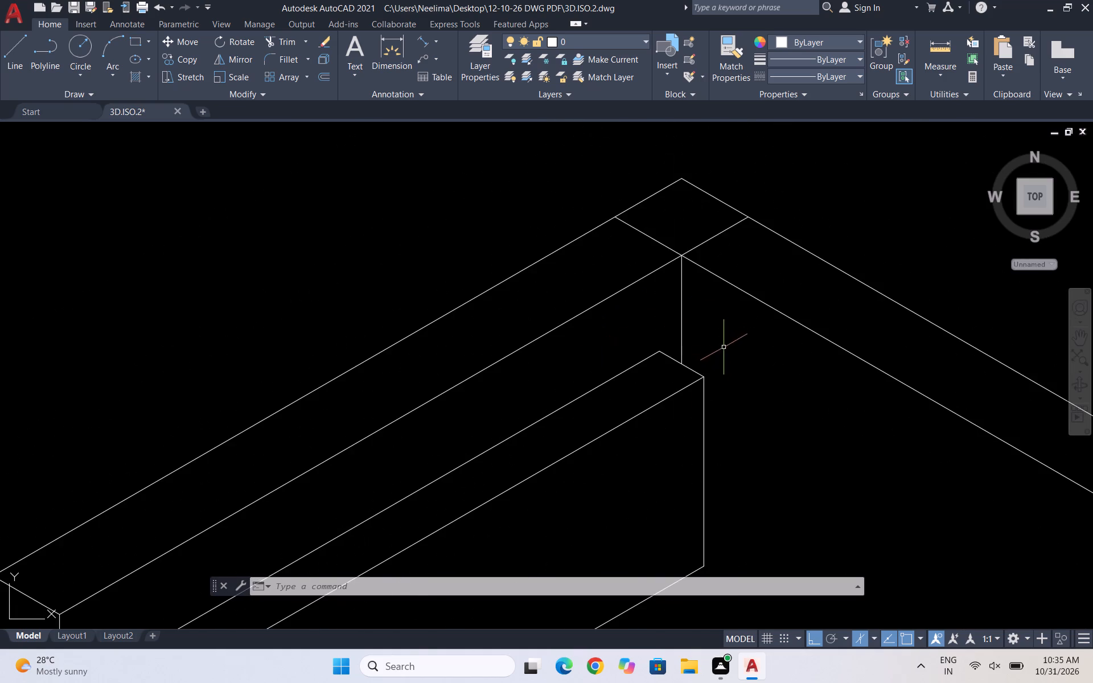
pyautogui.scroll(-1, 693, 359)
pyautogui.press('Escape')
pyautogui.write('EX')
pyautogui.press('Return')
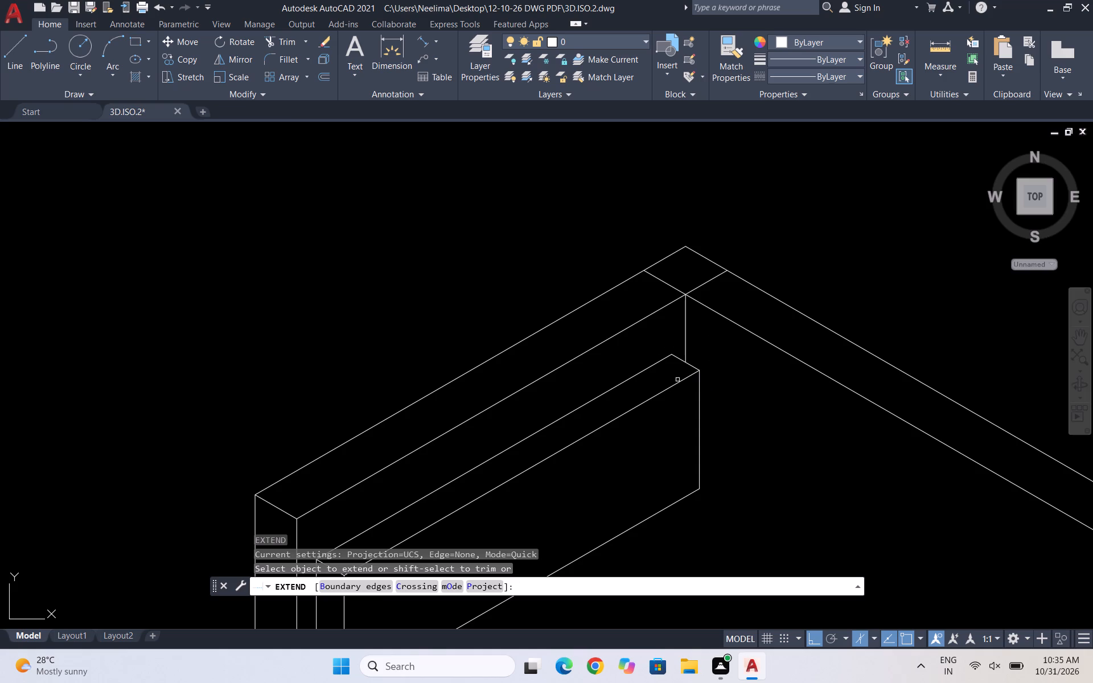
pyautogui.click(678, 382)
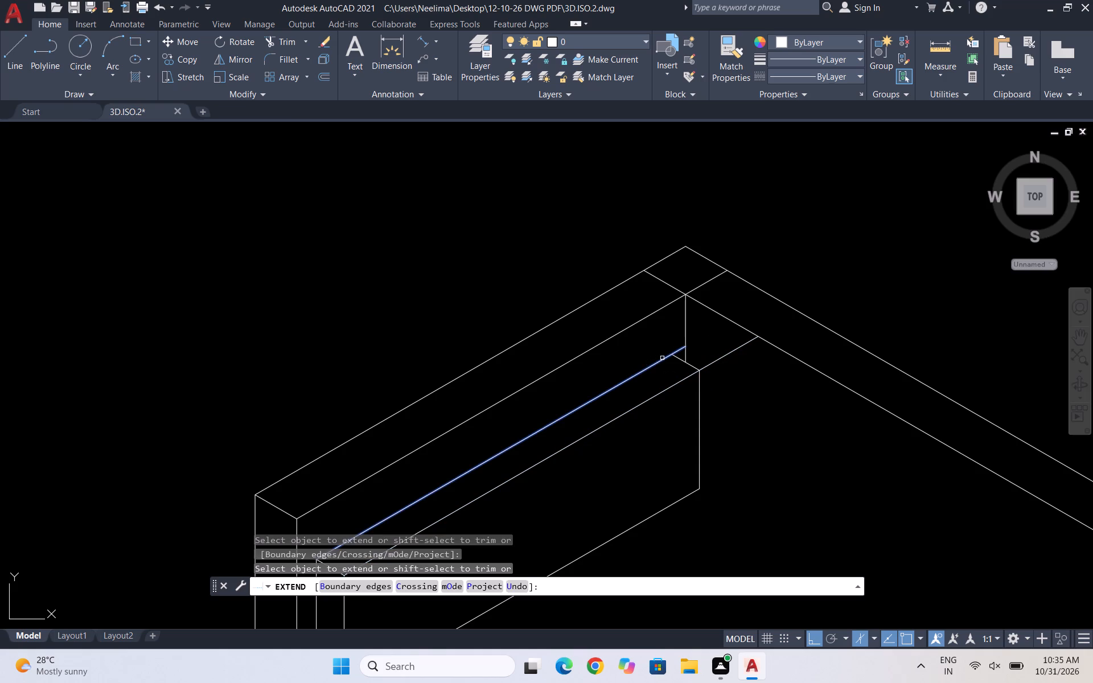
pyautogui.click(663, 359)
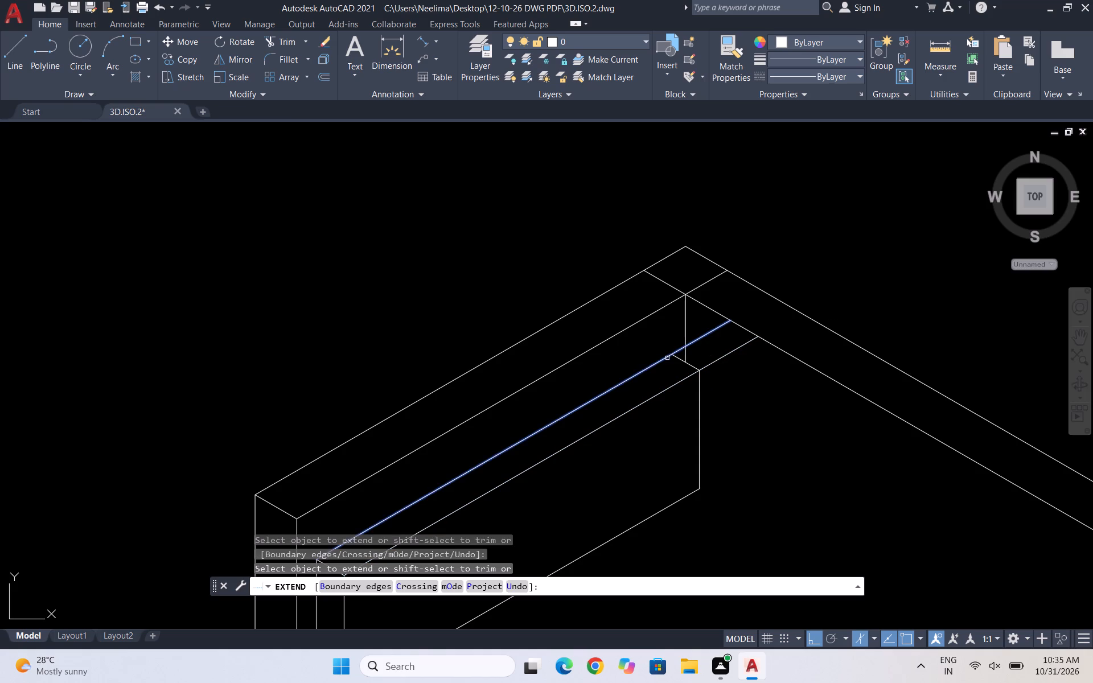
pyautogui.click(668, 357)
pyautogui.press('Escape')
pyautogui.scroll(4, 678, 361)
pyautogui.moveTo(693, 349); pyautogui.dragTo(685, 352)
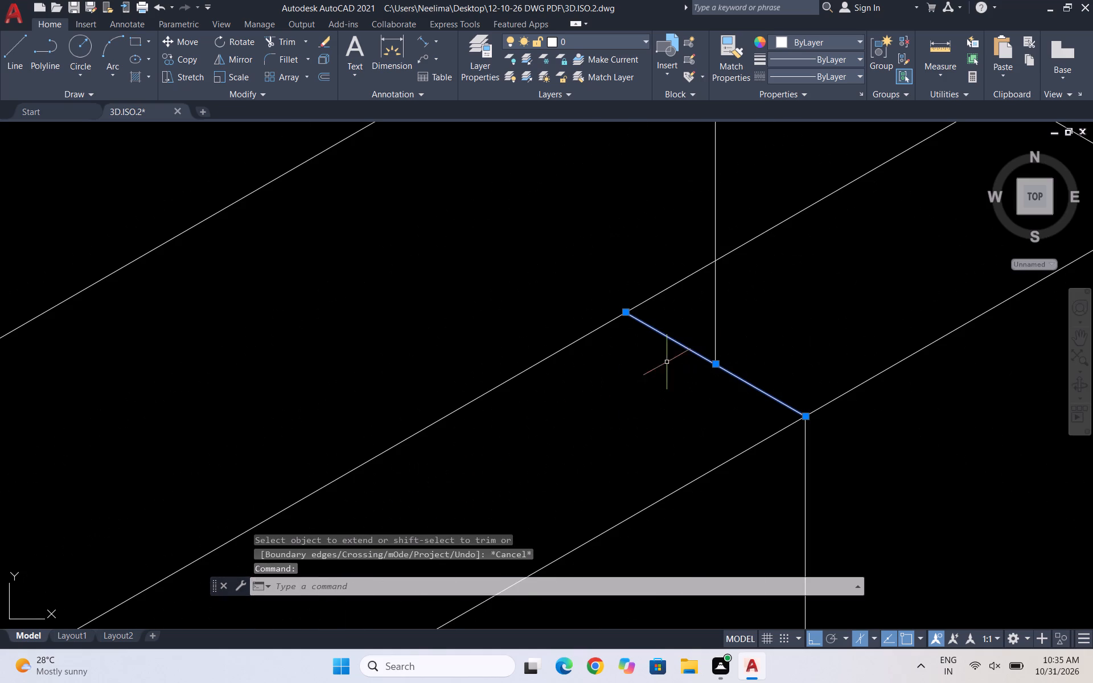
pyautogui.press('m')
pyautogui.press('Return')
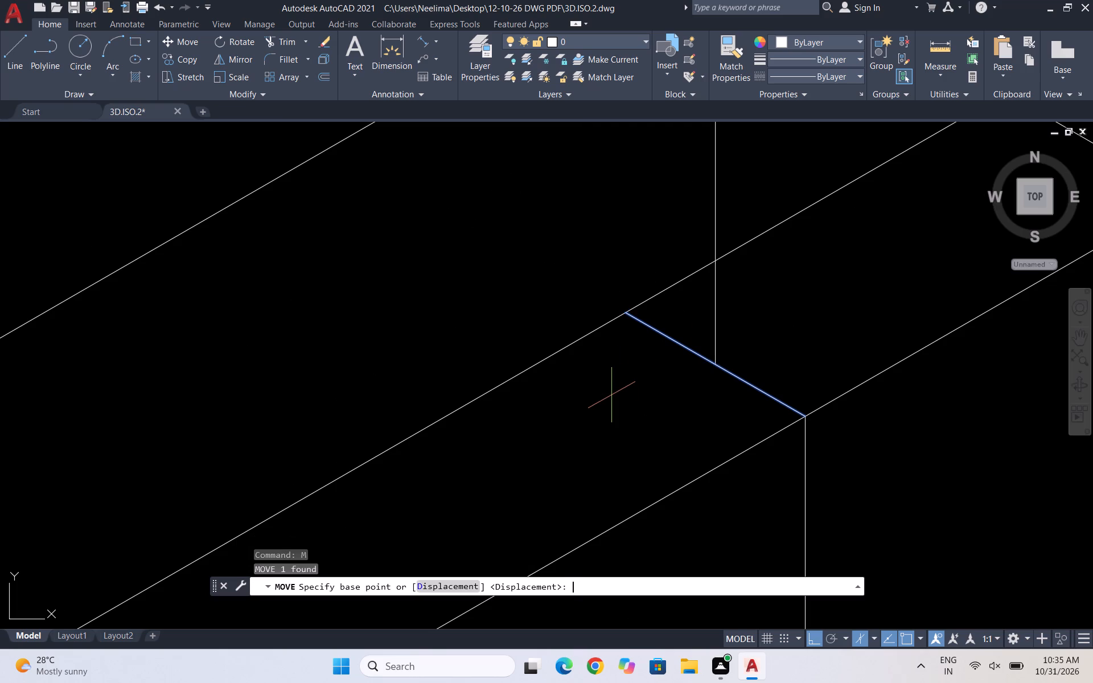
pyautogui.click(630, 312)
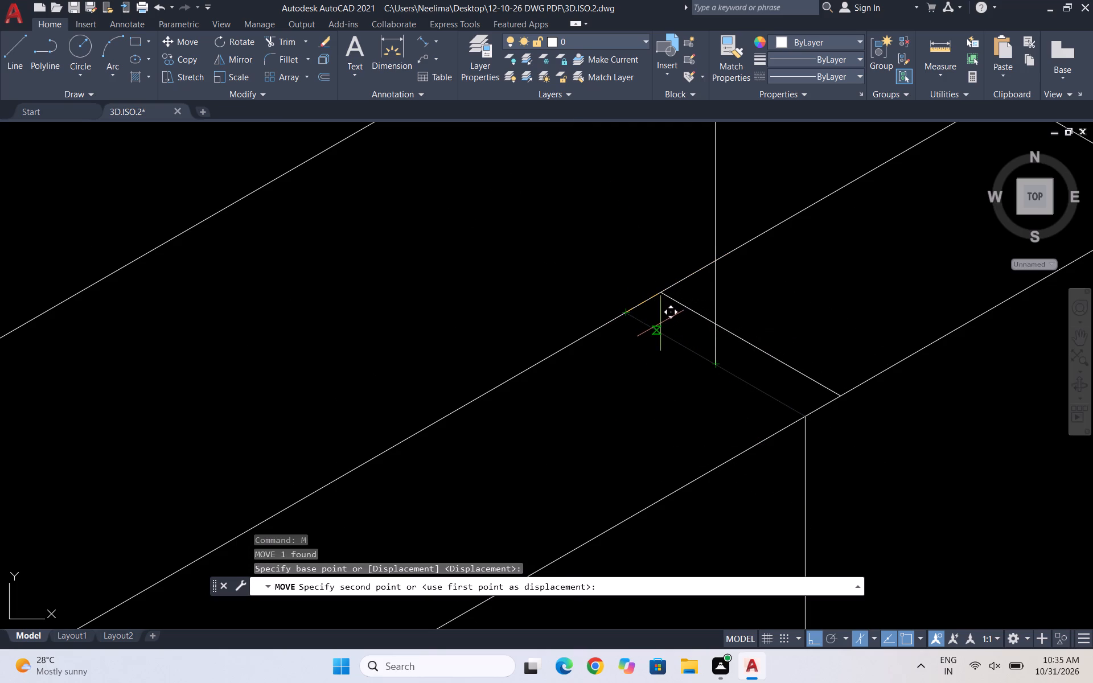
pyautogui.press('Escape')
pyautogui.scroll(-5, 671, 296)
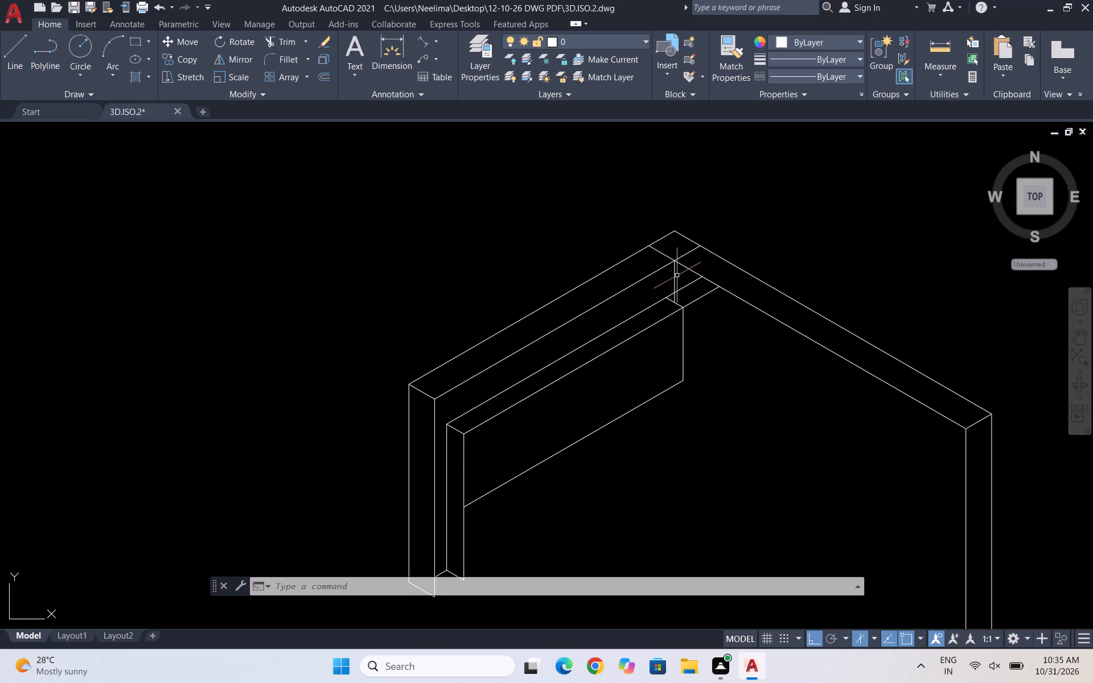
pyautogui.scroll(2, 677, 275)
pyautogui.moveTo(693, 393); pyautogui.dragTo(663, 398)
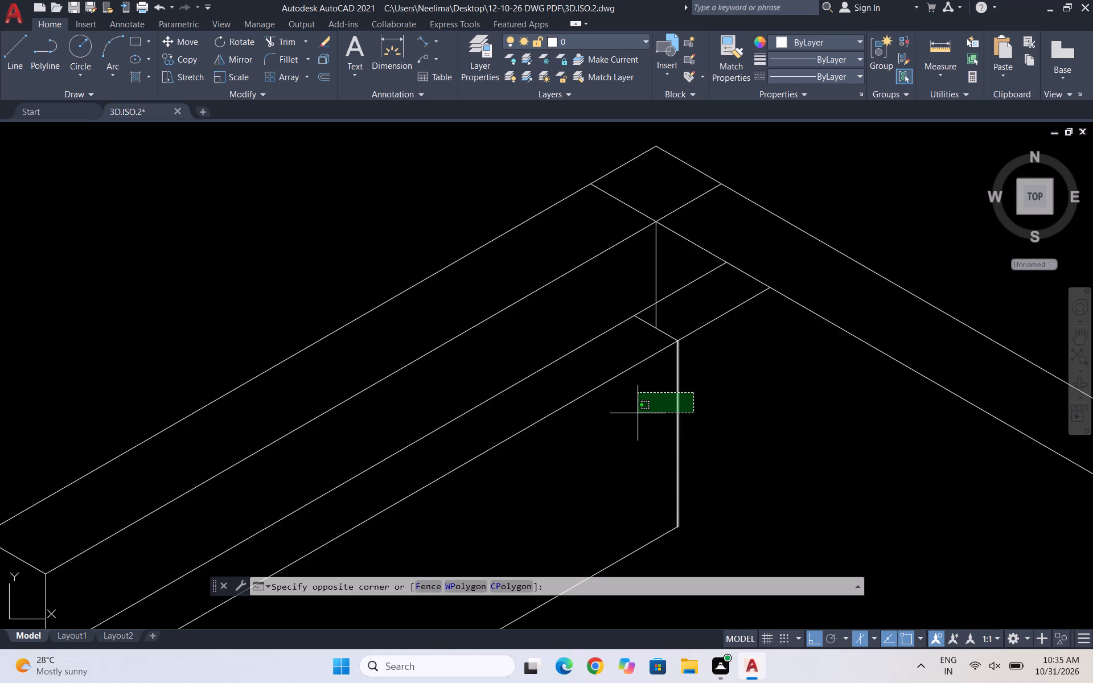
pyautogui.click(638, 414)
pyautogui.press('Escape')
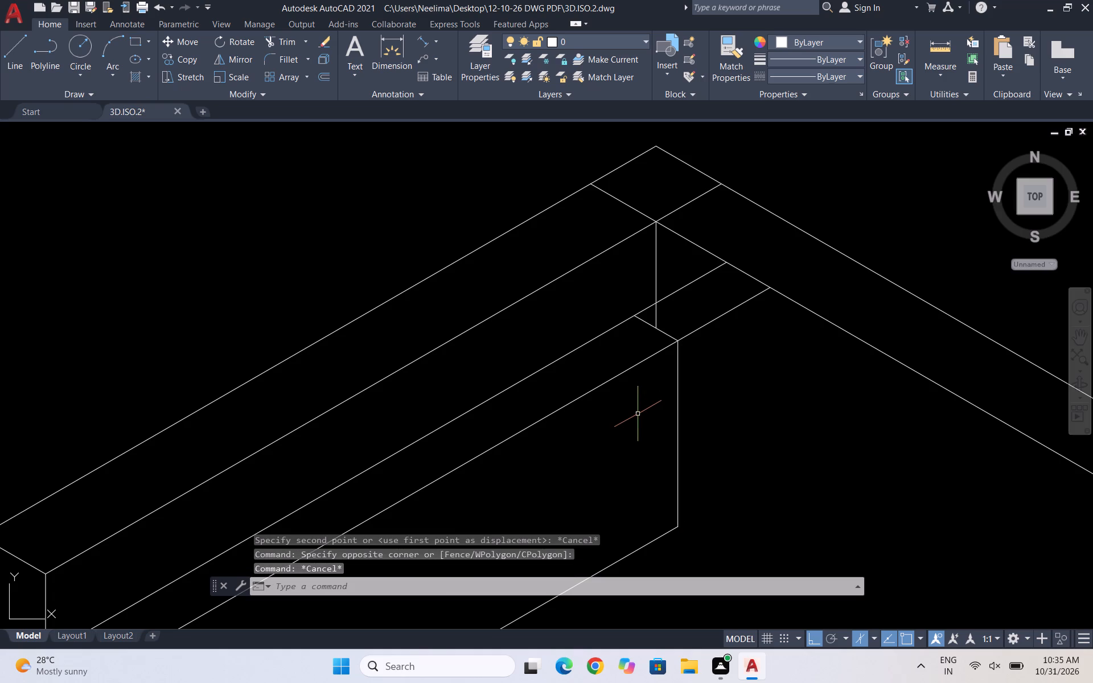
# Select the copied 20 mm line at the inner panel's top corner near the apex.
pyautogui.scroll(3, 651, 330)
pyautogui.moveTo(696, 306); pyautogui.dragTo(666, 331)
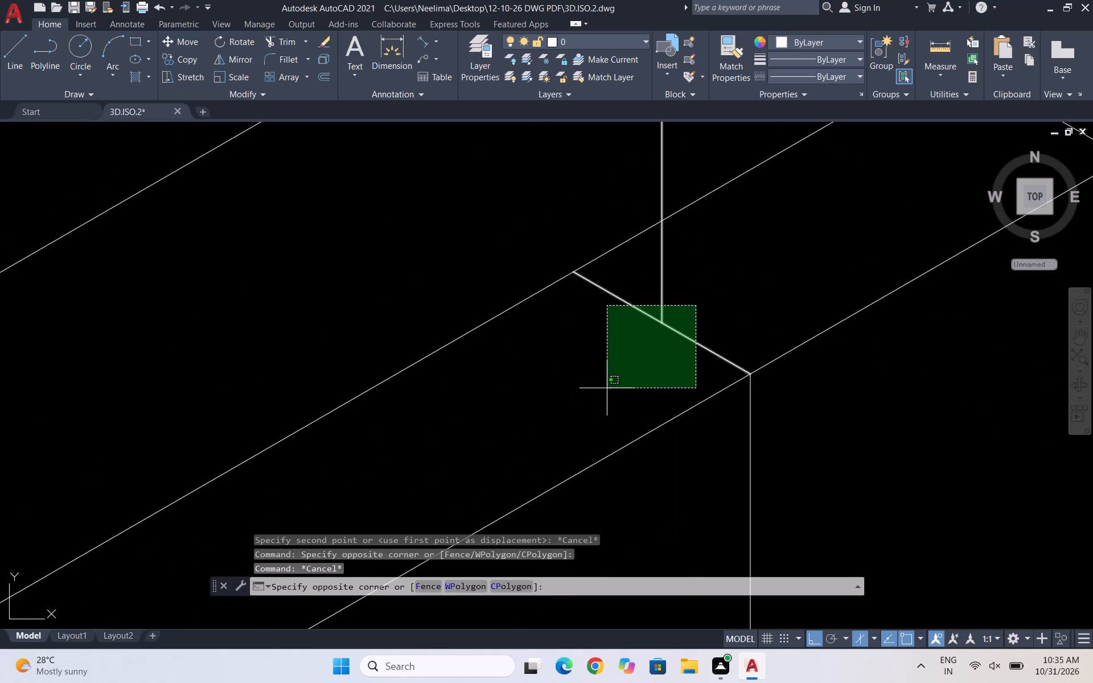
pyautogui.click(712, 376)
pyautogui.moveTo(758, 323); pyautogui.dragTo(720, 345)
pyautogui.click(704, 357)
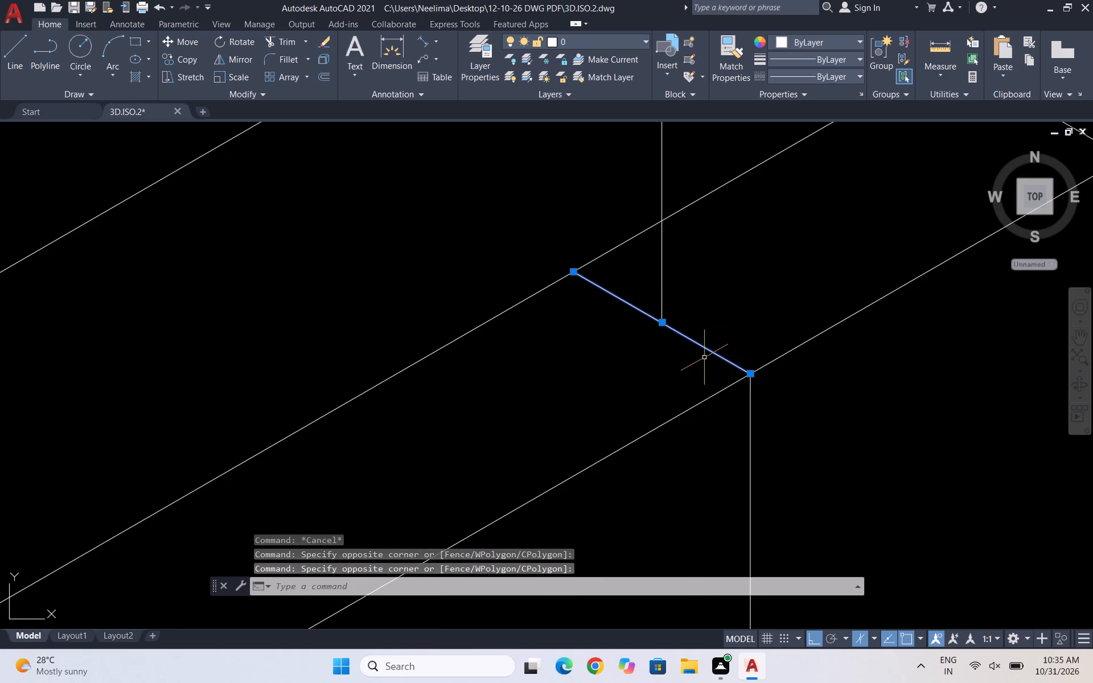
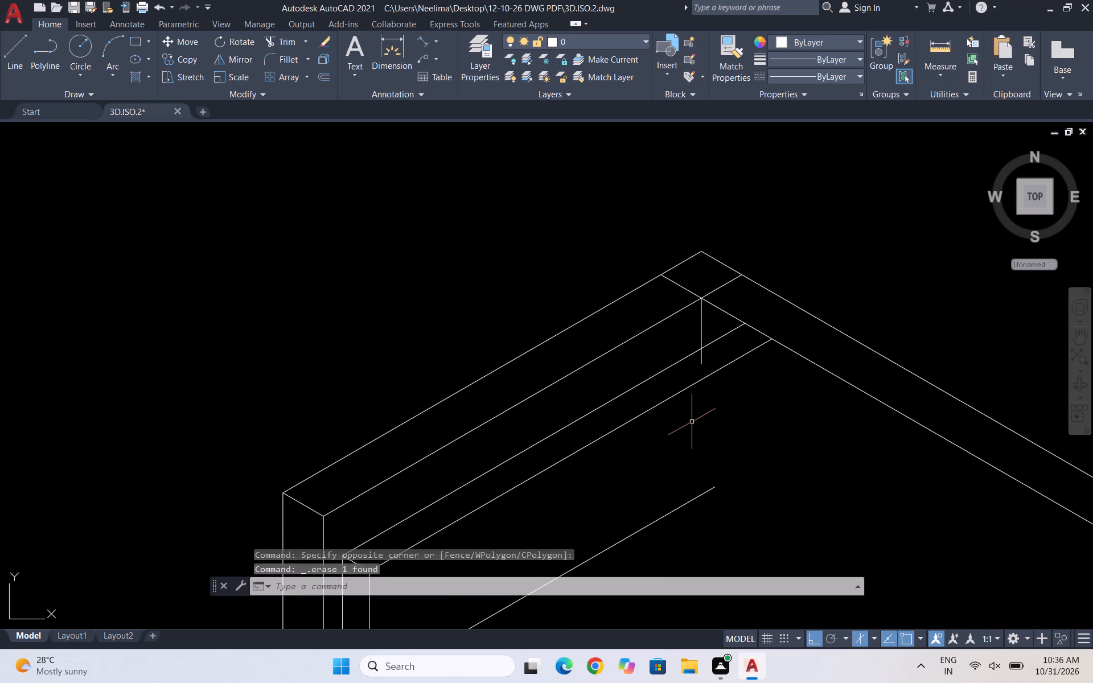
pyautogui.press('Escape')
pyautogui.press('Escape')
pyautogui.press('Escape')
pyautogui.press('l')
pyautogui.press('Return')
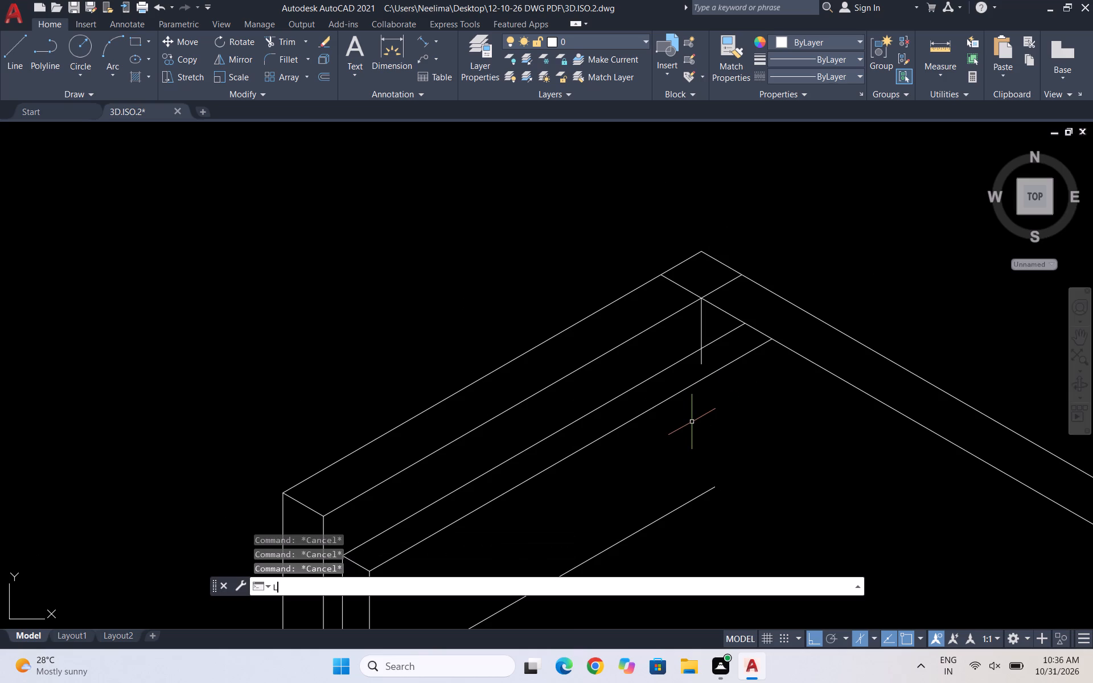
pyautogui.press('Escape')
# Copy the 20 mm line from the inner panel's outer upper corner along the 30° edge to the panel's corner near the apex.
pyautogui.scroll(-2, 599, 407)
pyautogui.scroll(1, 478, 470)
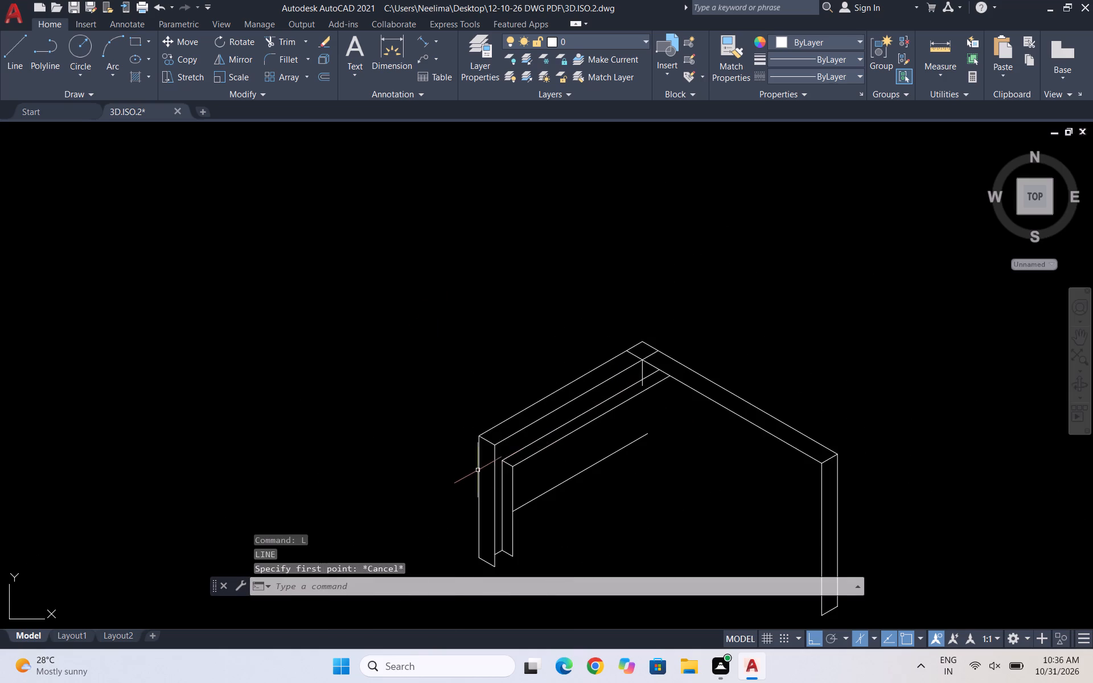
pyautogui.scroll(3, 503, 456)
pyautogui.scroll(3, 583, 474)
pyautogui.click(582, 474)
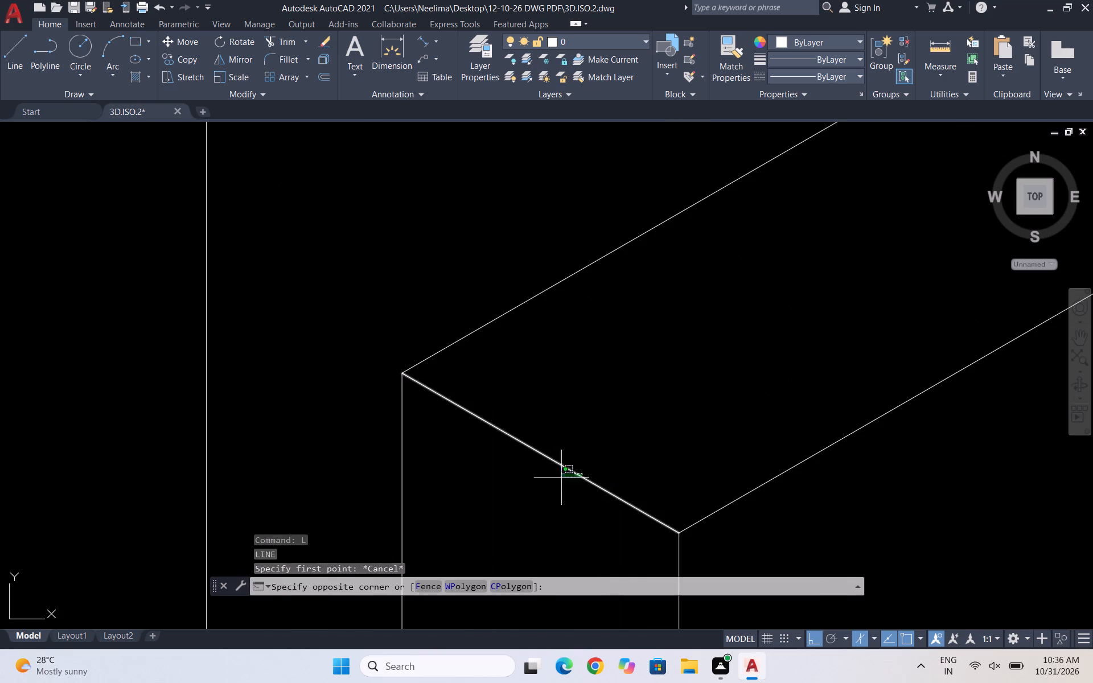
pyautogui.click(556, 482)
pyautogui.write('CO')
pyautogui.press('Return')
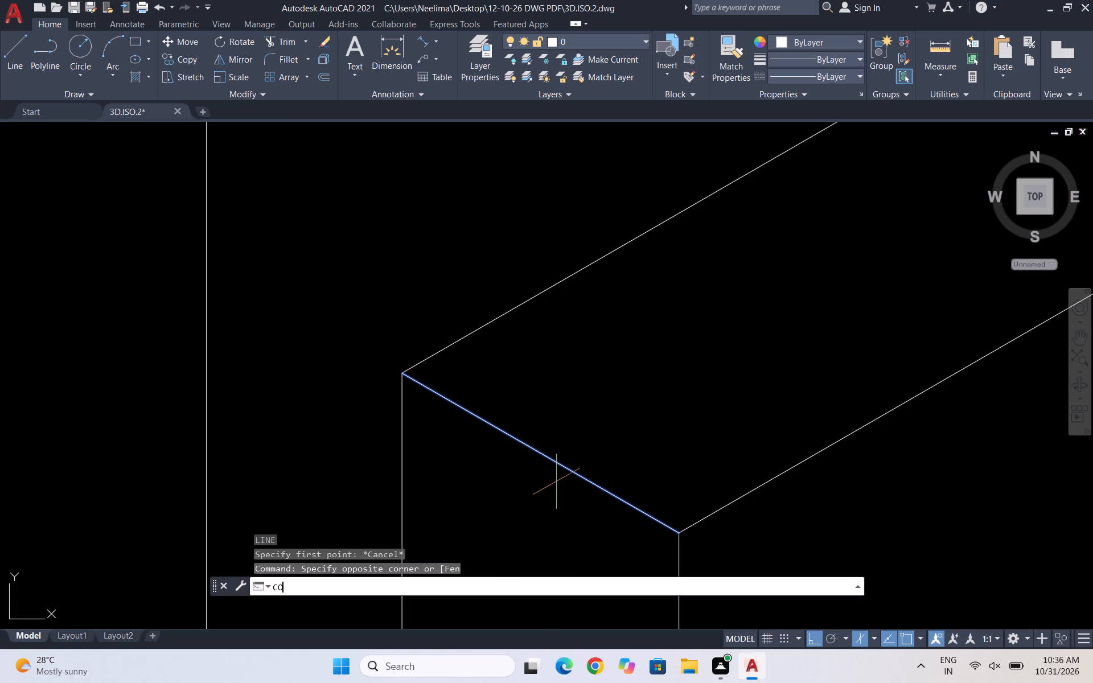
pyautogui.click(405, 375)
pyautogui.scroll(-5, 400, 375)
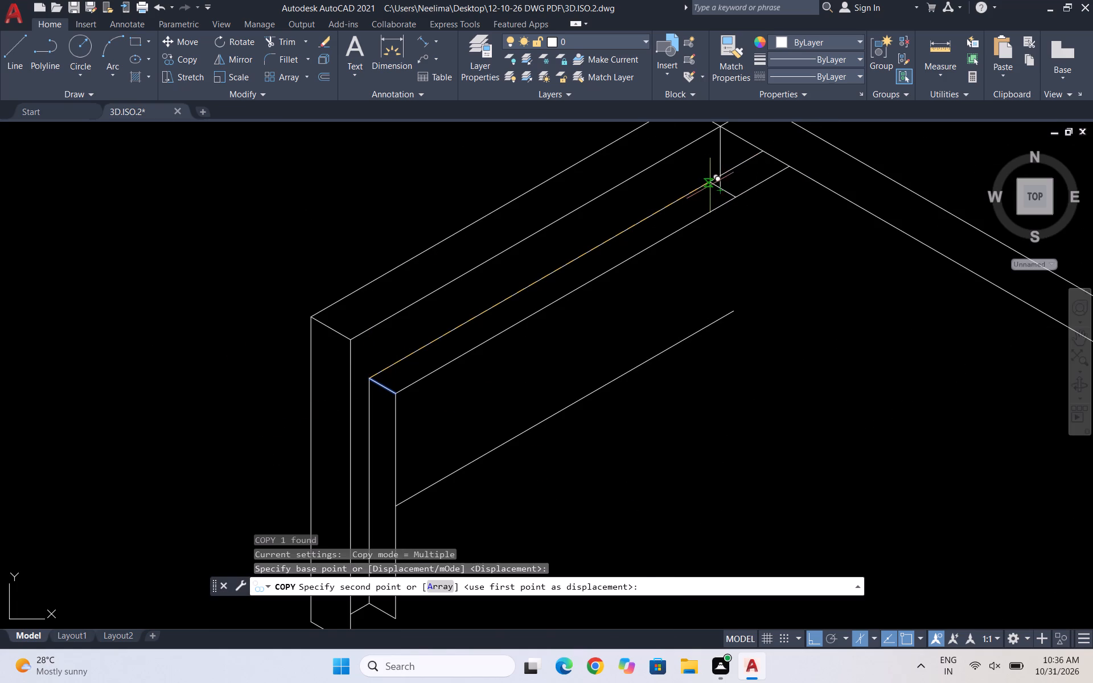
pyautogui.scroll(3, 710, 186)
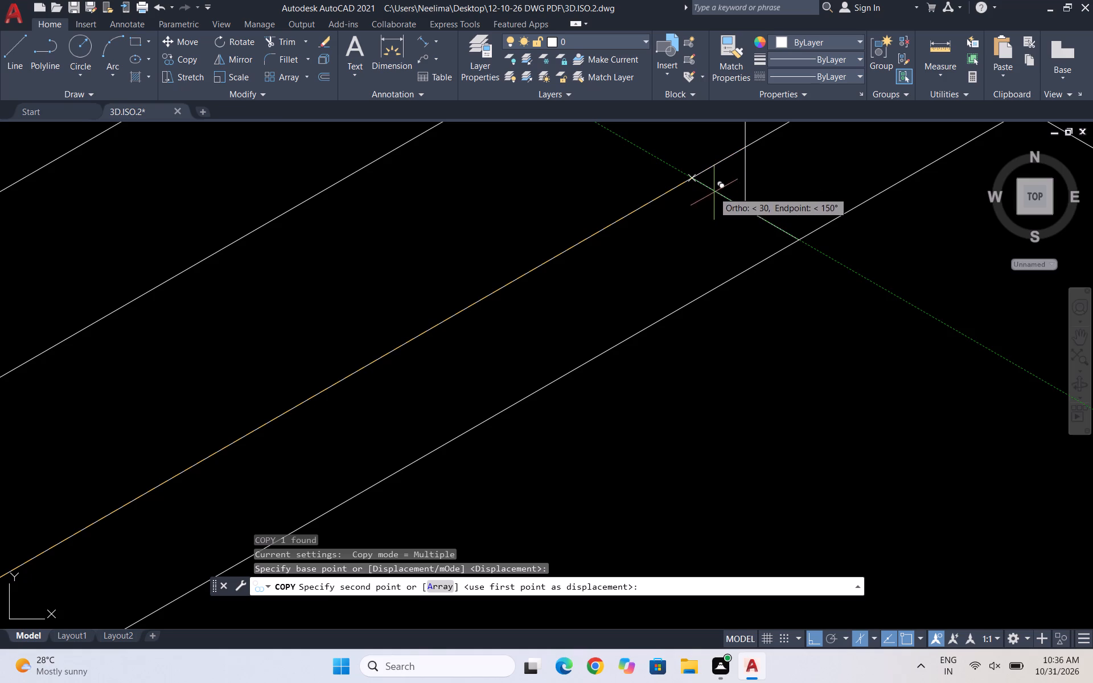
pyautogui.click(696, 183)
pyautogui.press('Escape')
# Draw a vertical line from the copied 20 mm line's front endpoint down to the end of the panel's lower 30° line.
pyautogui.scroll(-2, 680, 342)
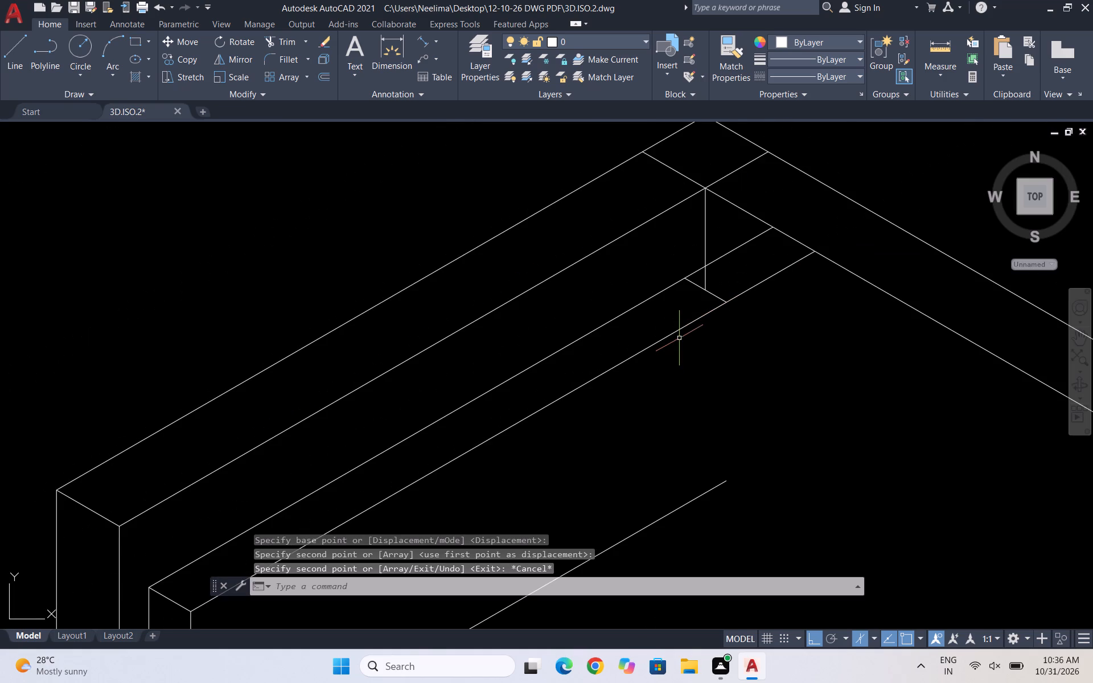
pyautogui.press('l')
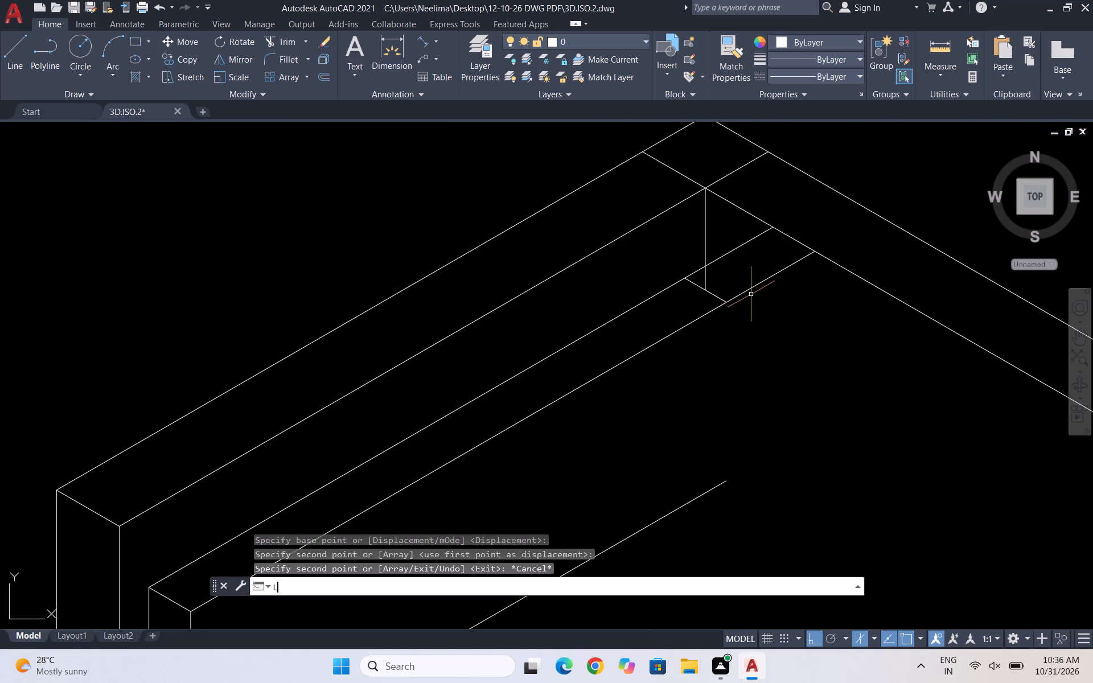
pyautogui.press('Return')
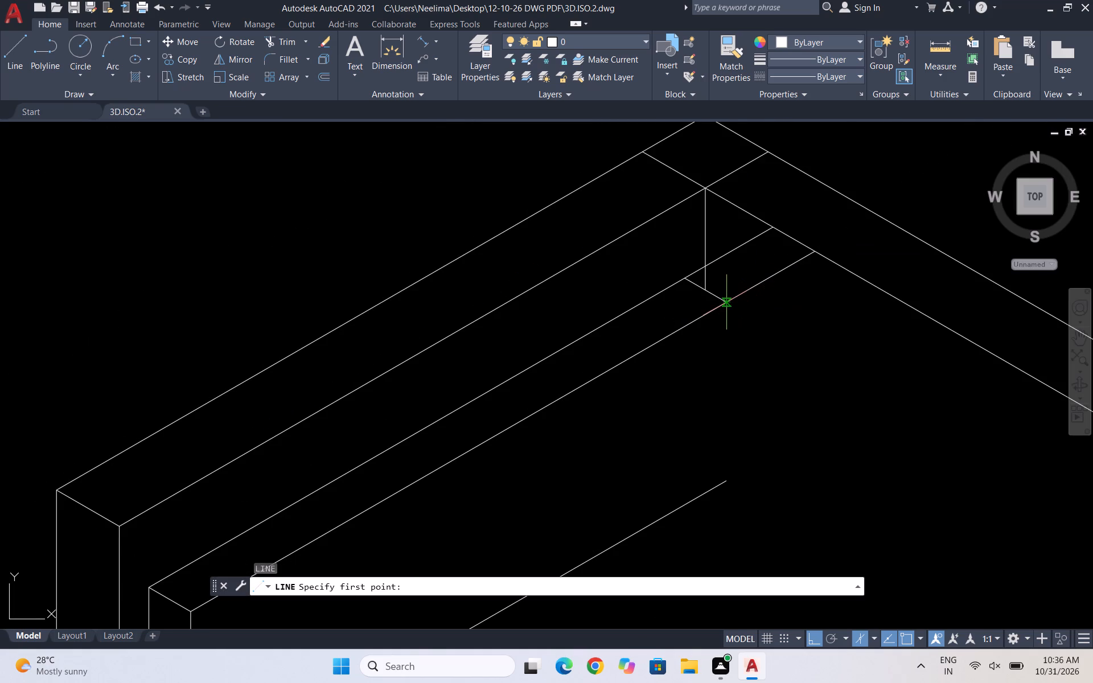
pyautogui.click(724, 304)
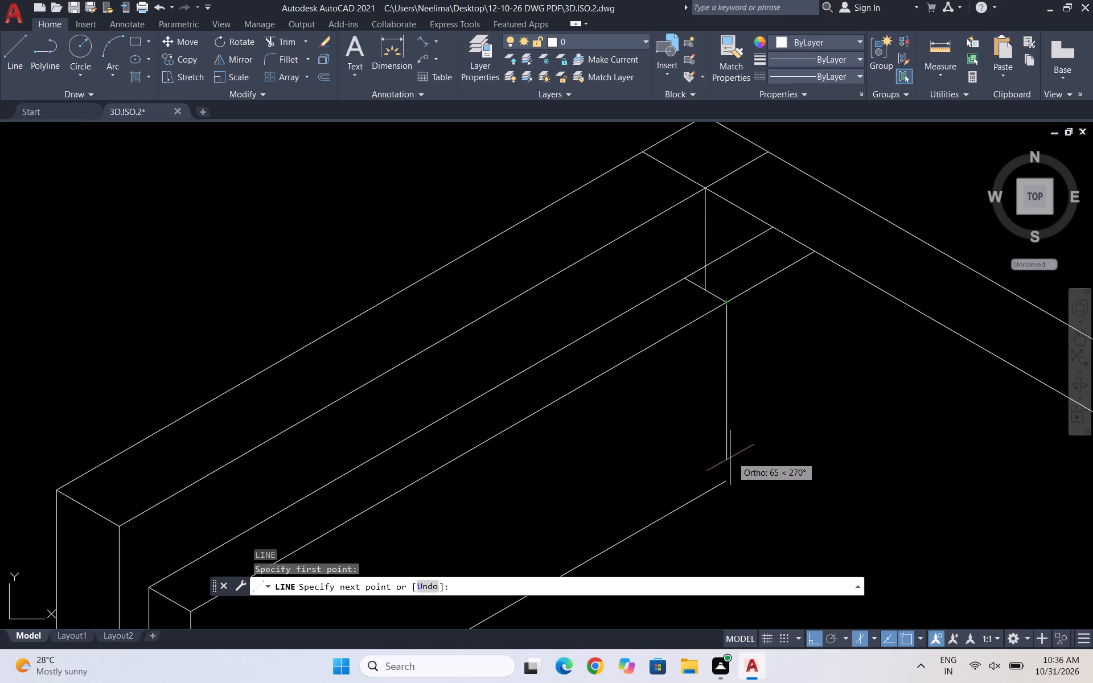
pyautogui.click(729, 479)
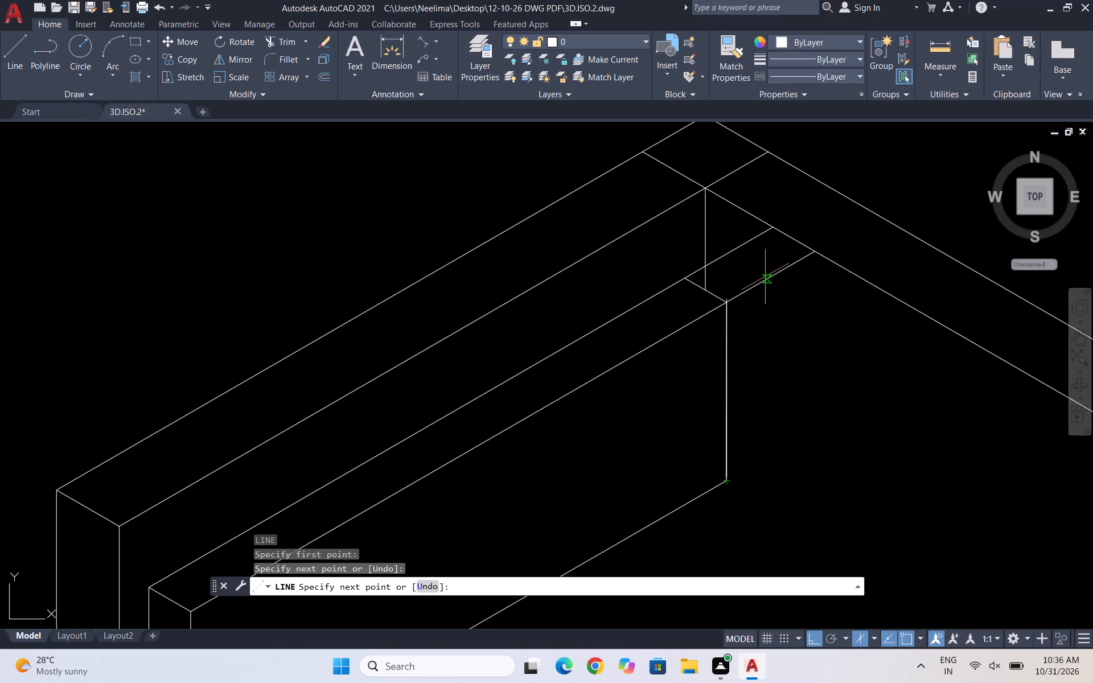
pyautogui.press('Escape')
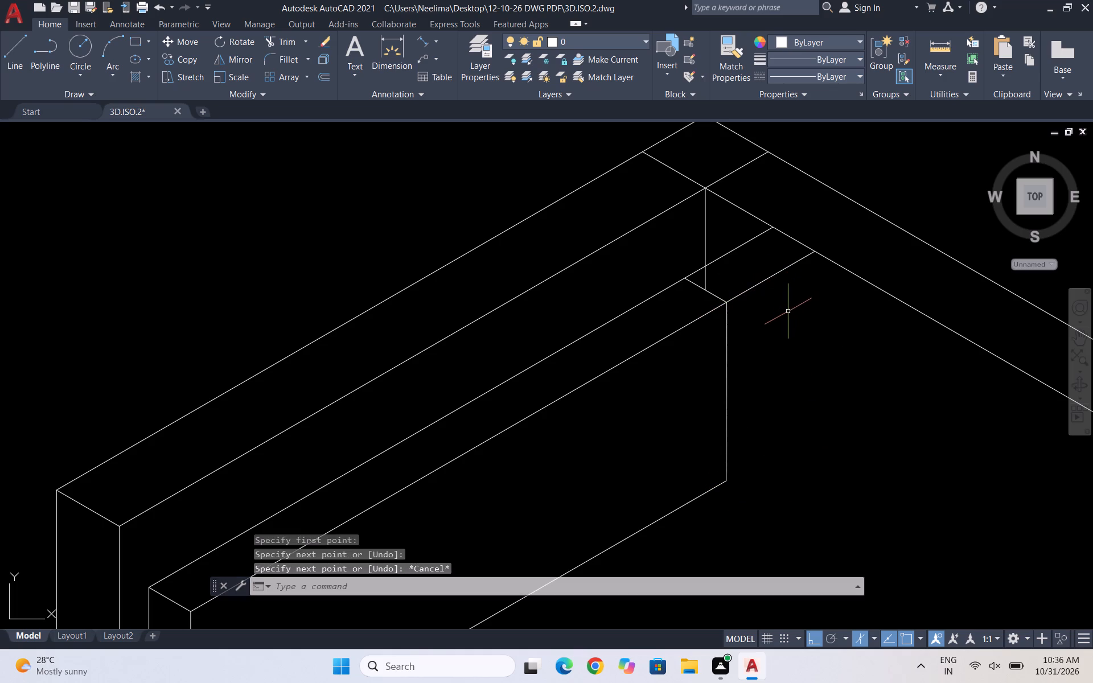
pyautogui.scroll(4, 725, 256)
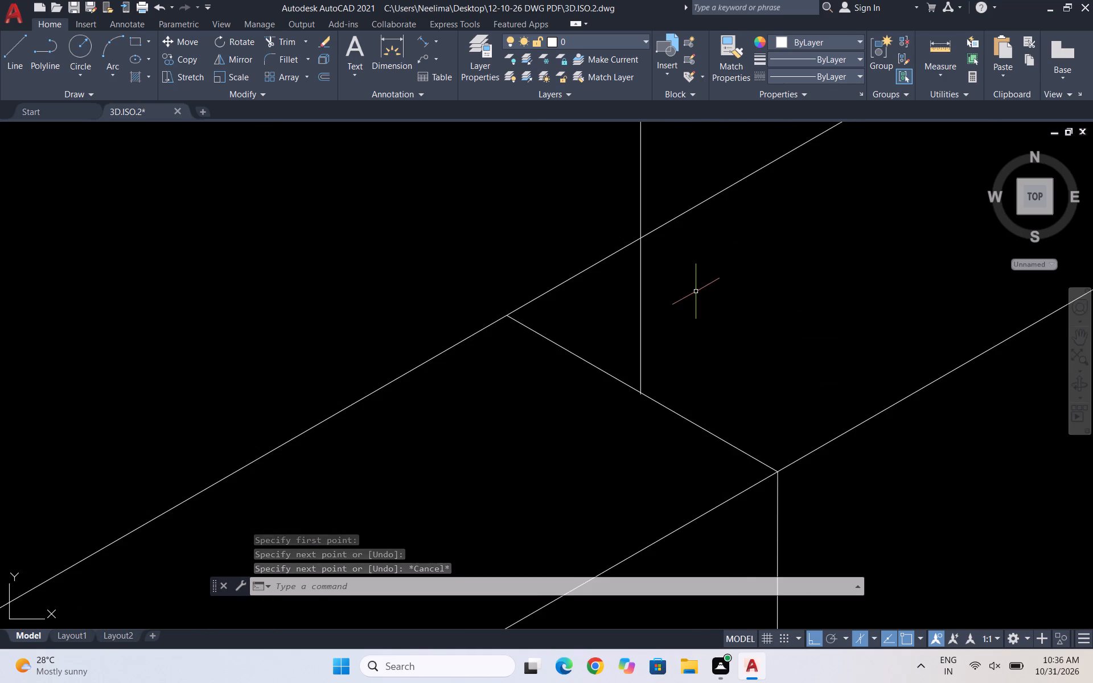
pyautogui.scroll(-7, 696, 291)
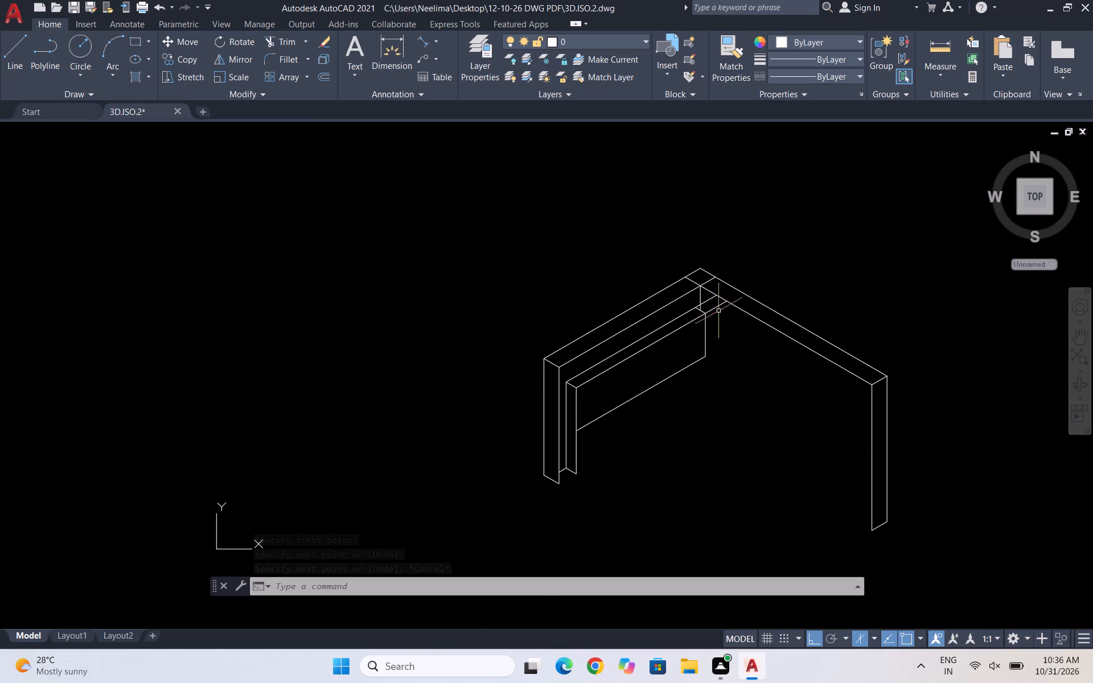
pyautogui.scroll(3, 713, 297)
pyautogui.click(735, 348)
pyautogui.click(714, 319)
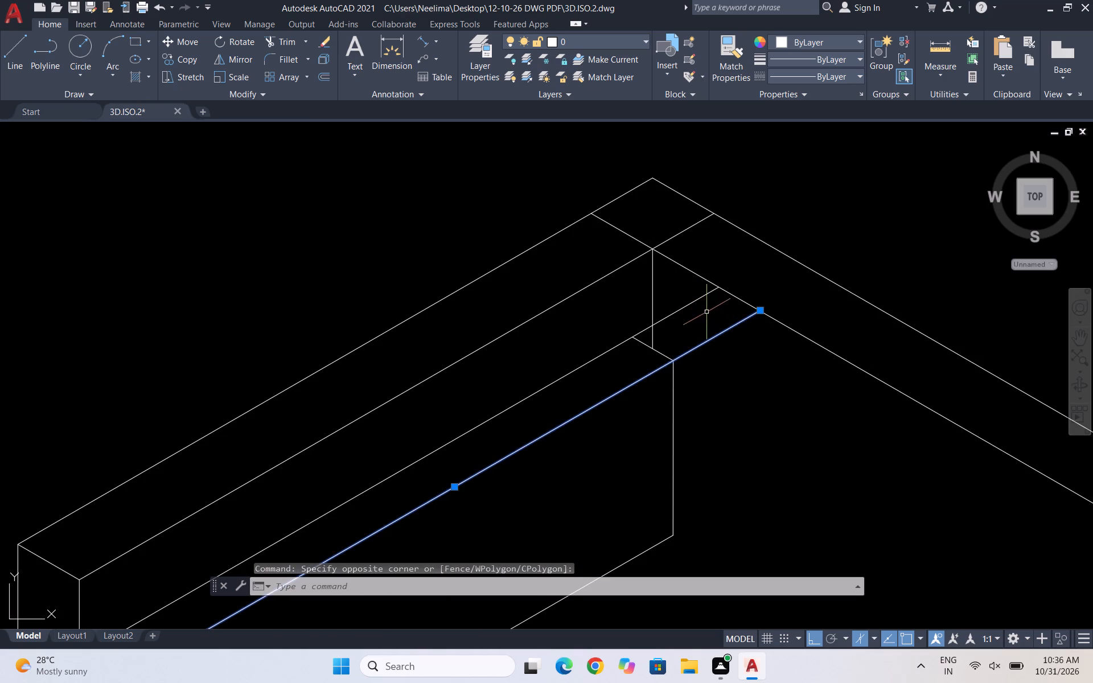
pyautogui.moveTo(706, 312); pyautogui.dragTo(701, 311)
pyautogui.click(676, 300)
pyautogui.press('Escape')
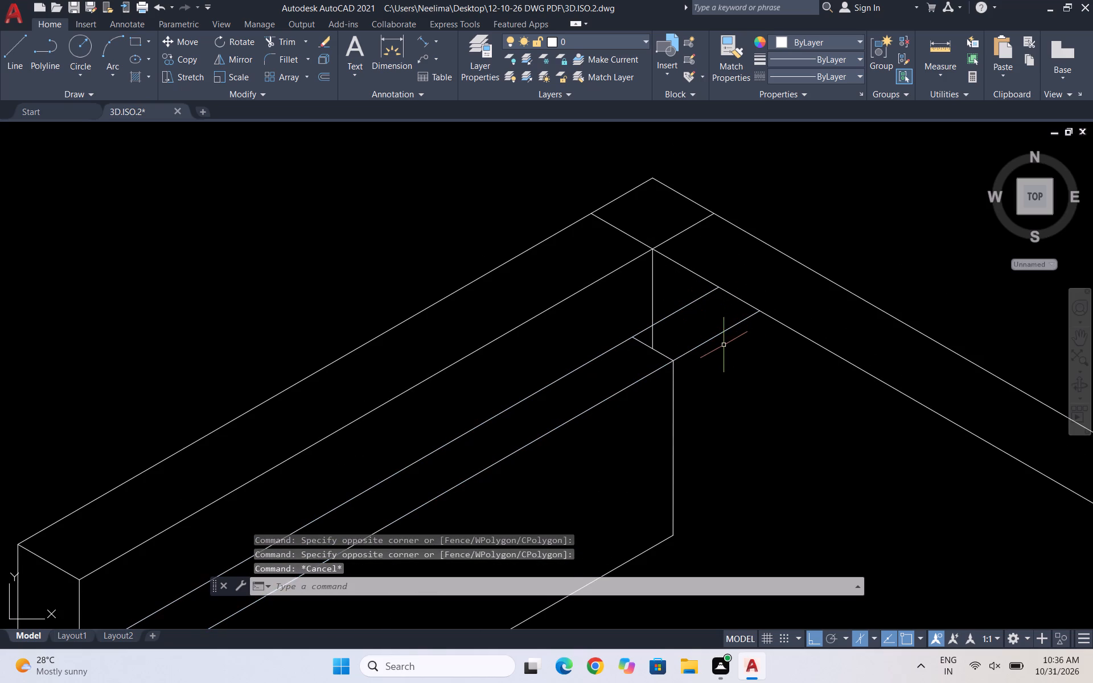
# Trim the inner panel's two upper 30° lines where they run past the copied 20 mm line toward the opposite beam.
pyautogui.write('TR')
pyautogui.press('Return')
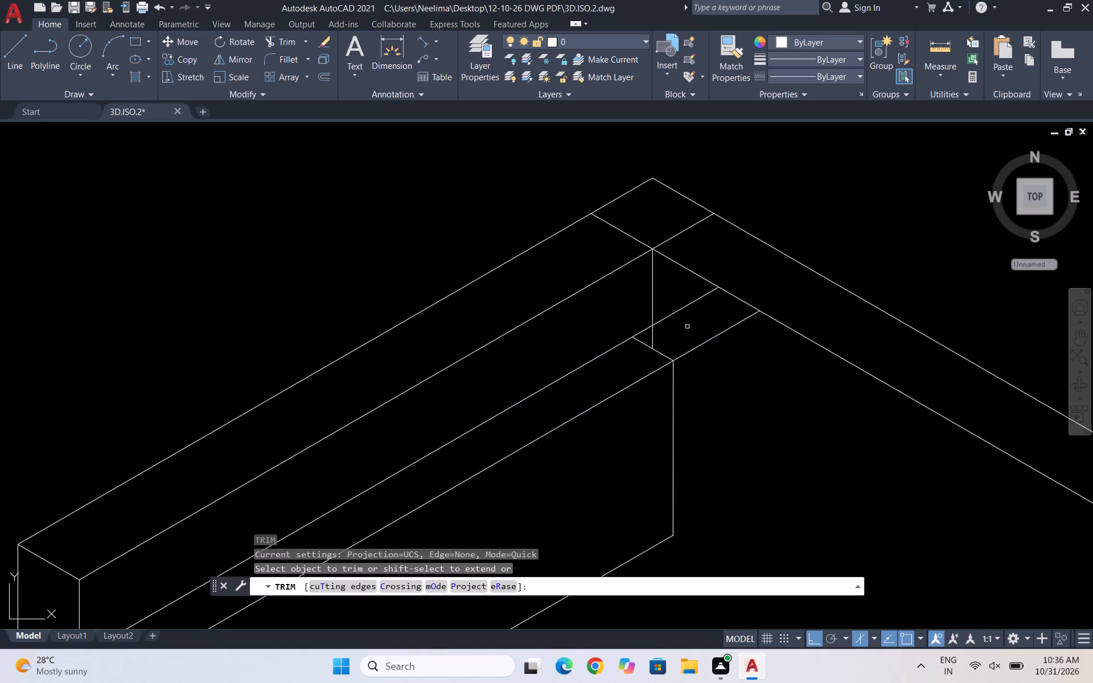
pyautogui.moveTo(675, 303); pyautogui.dragTo(721, 356)
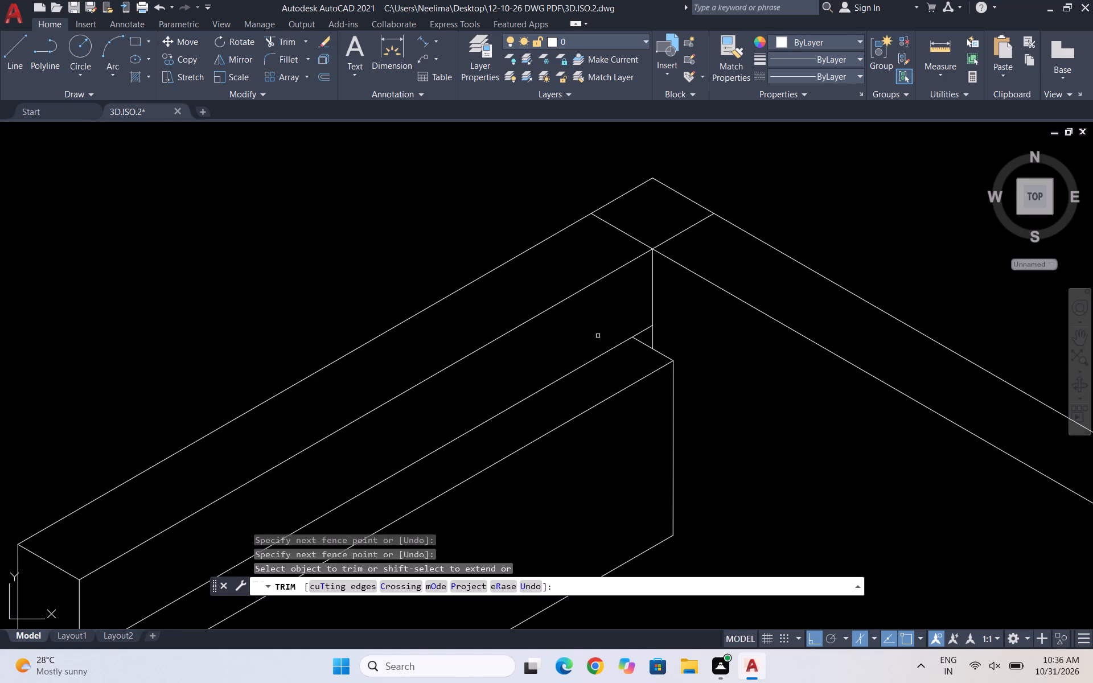
pyautogui.scroll(4, 655, 320)
pyautogui.moveTo(590, 363); pyautogui.dragTo(603, 389)
pyautogui.scroll(-5, 695, 335)
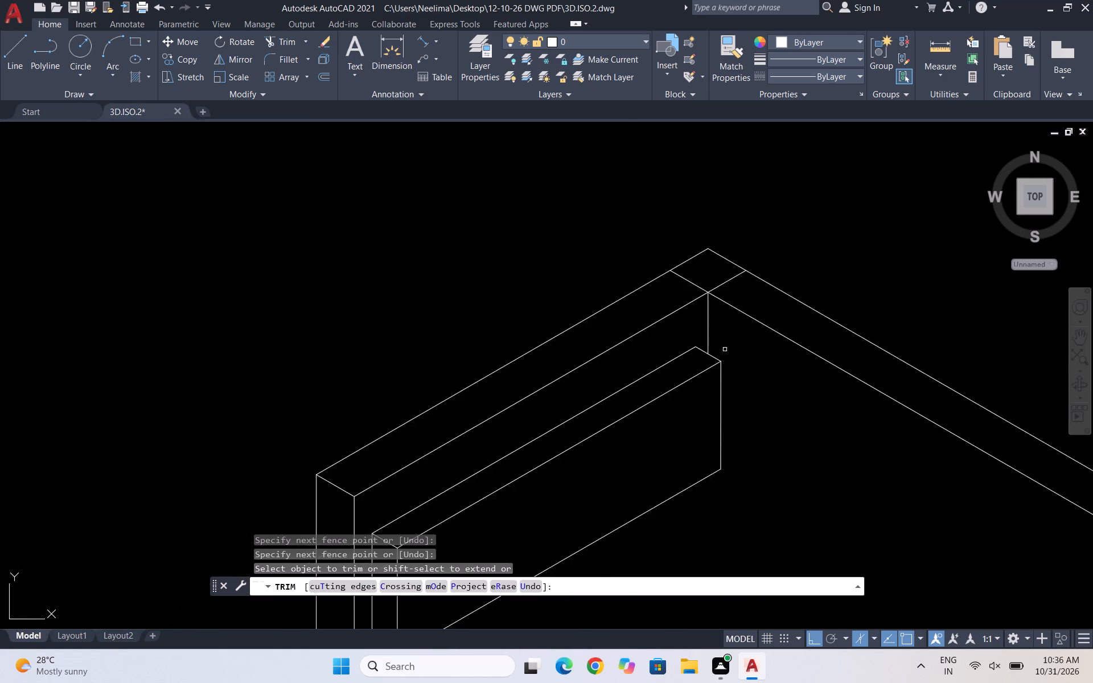
pyautogui.scroll(-2, 726, 352)
pyautogui.press('Escape')
pyautogui.press('Escape')
pyautogui.press('Escape')
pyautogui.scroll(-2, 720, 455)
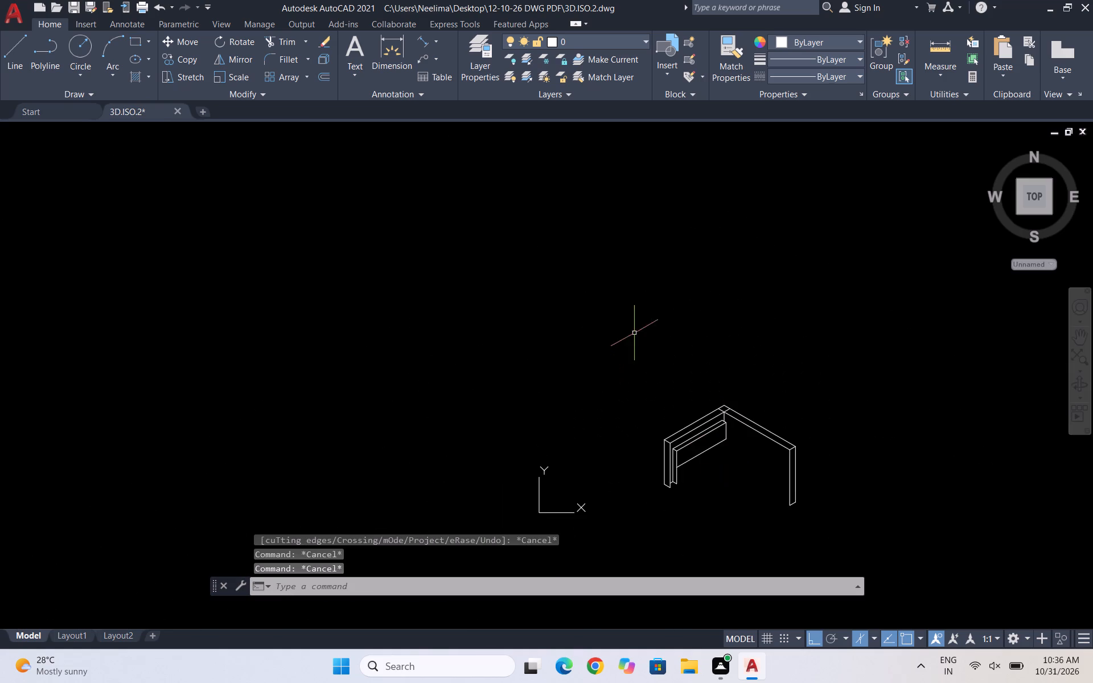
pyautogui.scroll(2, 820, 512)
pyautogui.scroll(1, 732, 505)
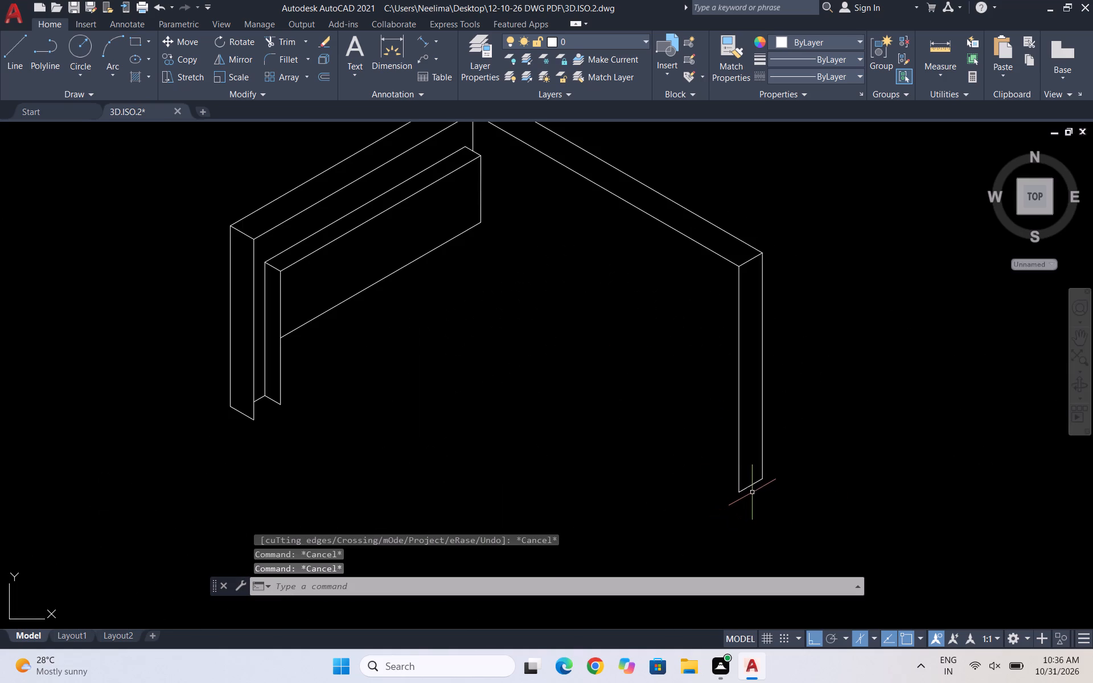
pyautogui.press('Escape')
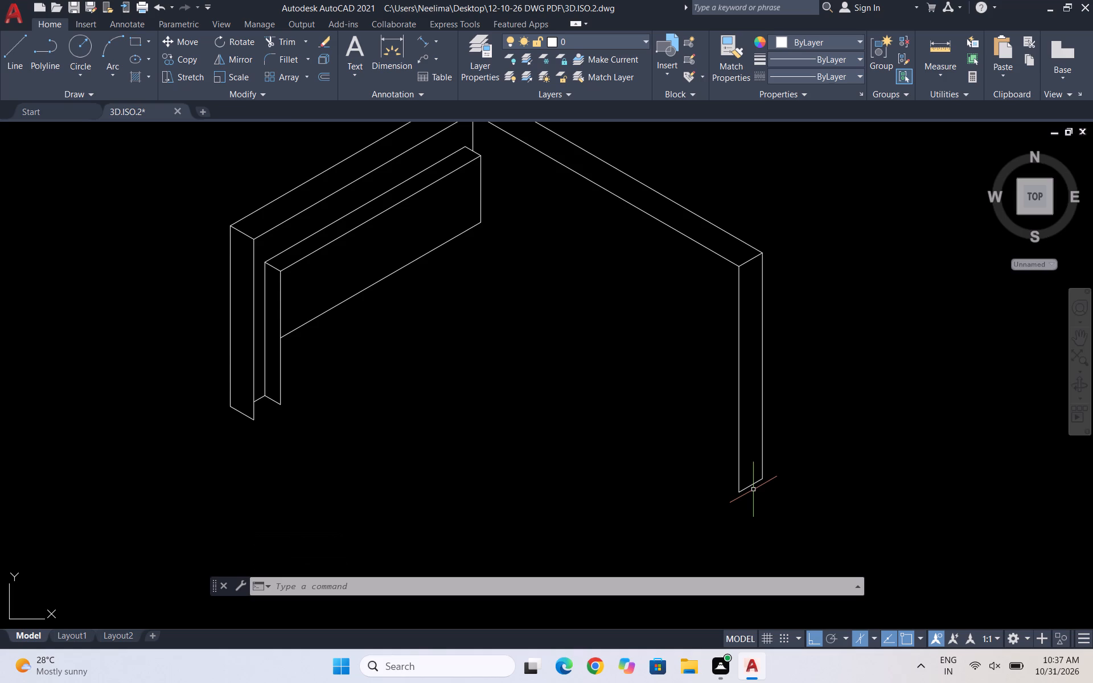
# Select the vertical line running from the inner apex intersection down to the inner panel's copied 20 mm line.
pyautogui.scroll(-2, 681, 330)
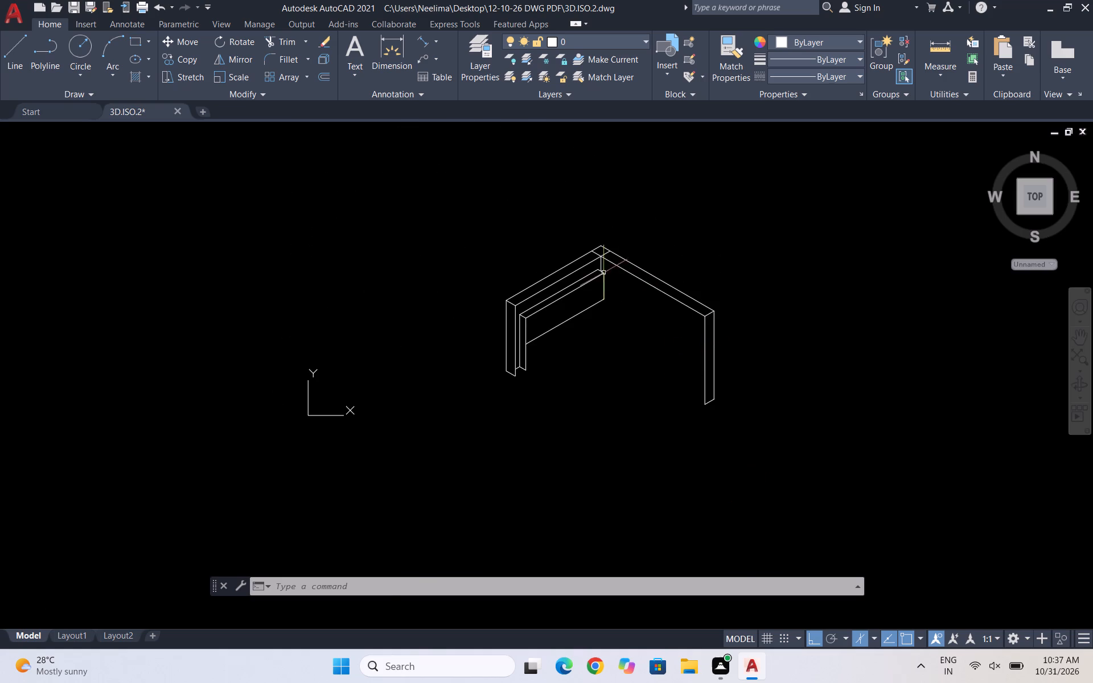
pyautogui.scroll(6, 594, 272)
pyautogui.moveTo(689, 253); pyautogui.dragTo(681, 245)
pyautogui.click(618, 206)
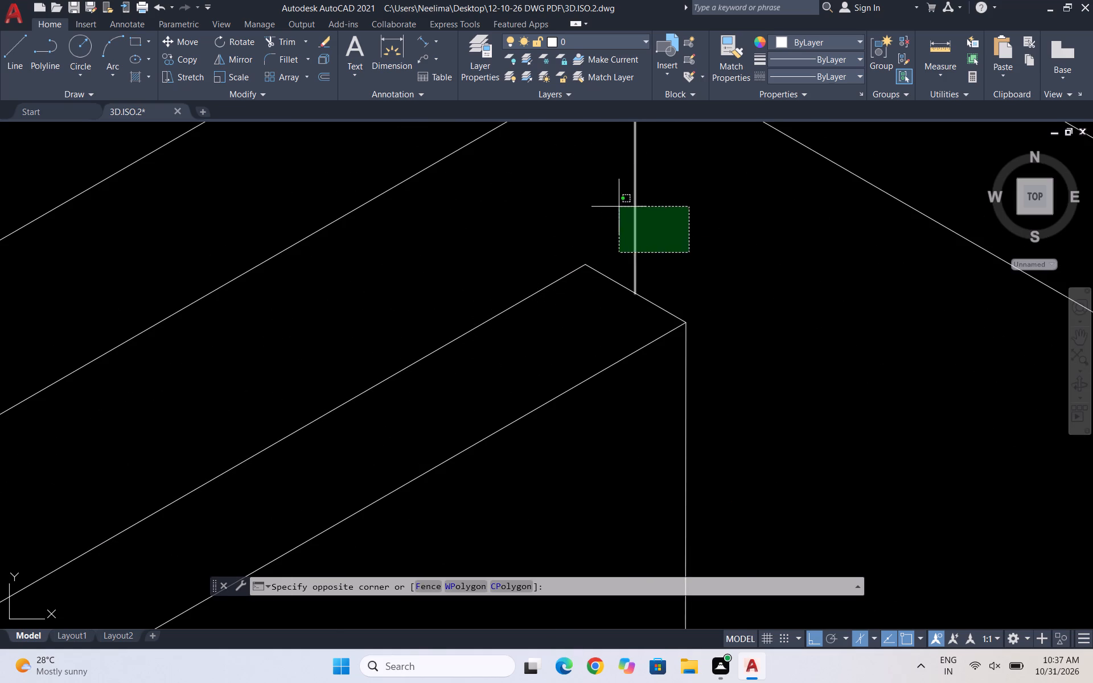
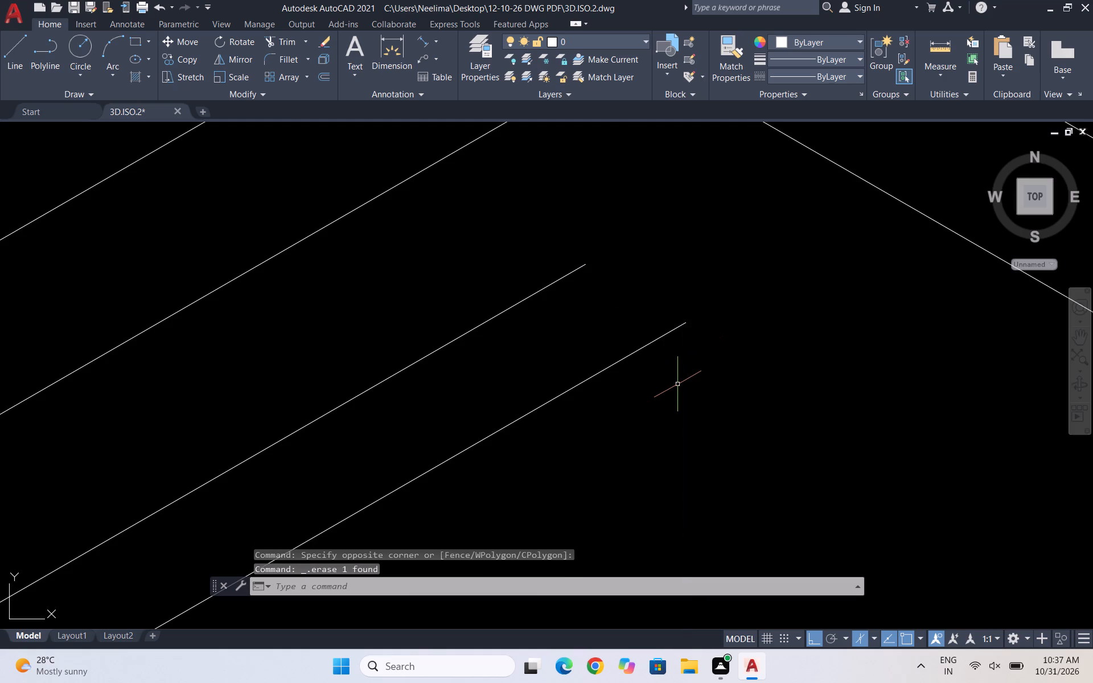
# Extend the inner panel's two upper 30° lines to the opposite beam's inner edge, and try to extend the lower 30° line.
pyautogui.scroll(-7, 648, 285)
pyautogui.press('Escape')
pyautogui.scroll(4, 661, 280)
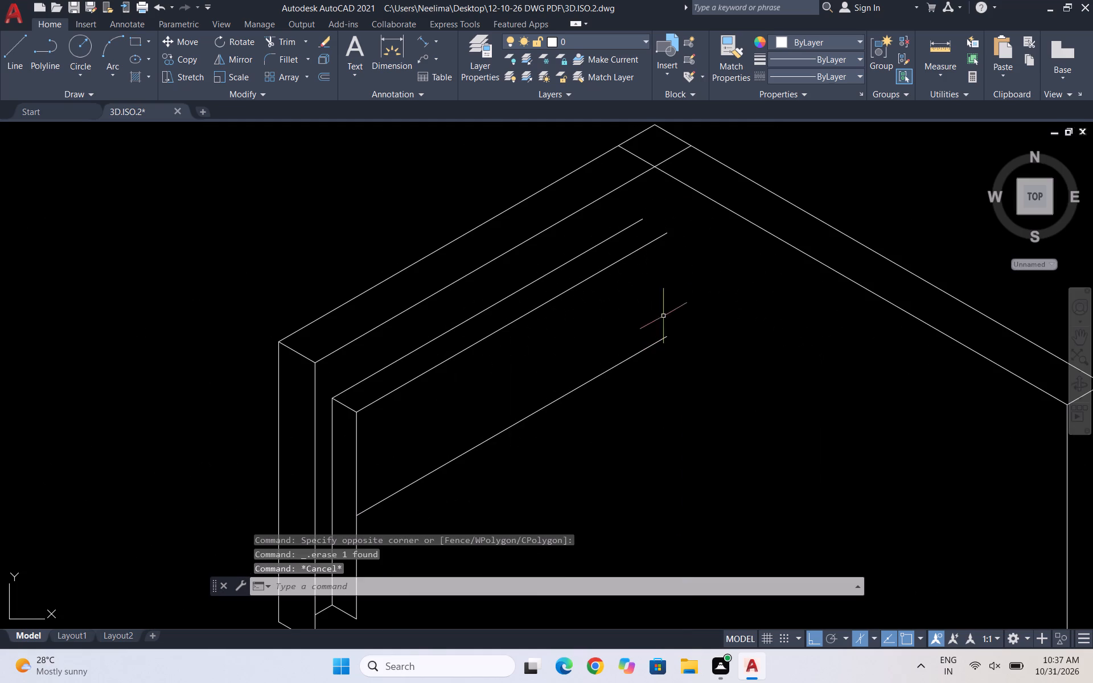
pyautogui.press('Escape')
pyautogui.write('EX')
pyautogui.press('Return')
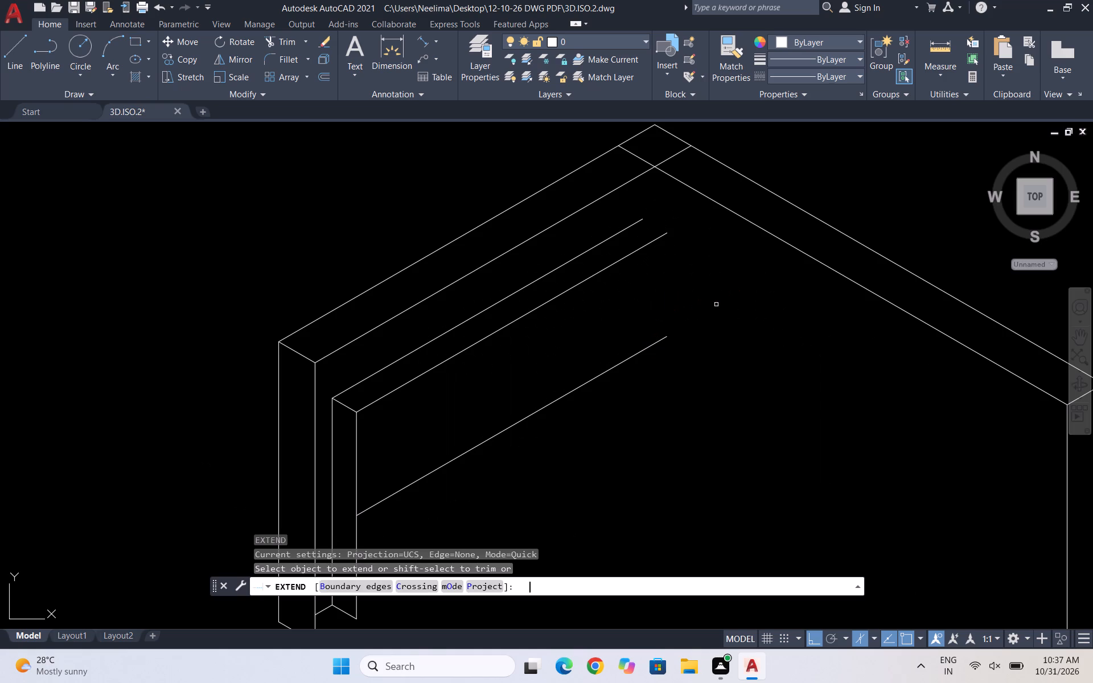
pyautogui.moveTo(617, 223); pyautogui.dragTo(677, 262)
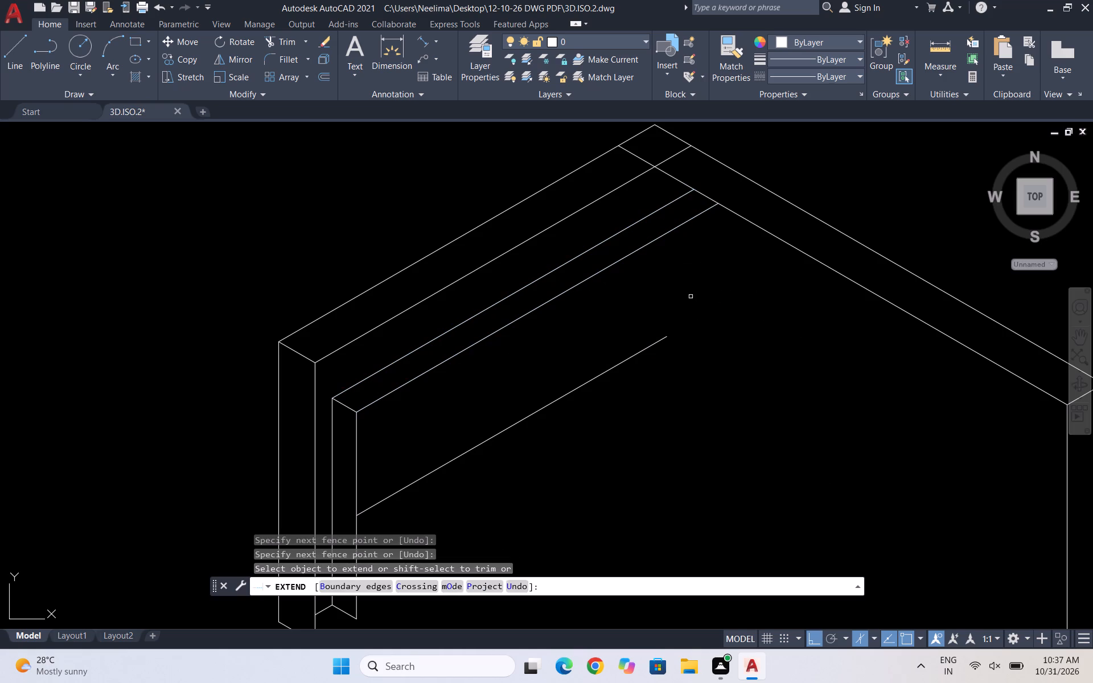
pyautogui.moveTo(646, 352); pyautogui.dragTo(649, 394)
pyautogui.moveTo(680, 361); pyautogui.dragTo(655, 324)
pyautogui.press('Escape')
pyautogui.press('Escape')
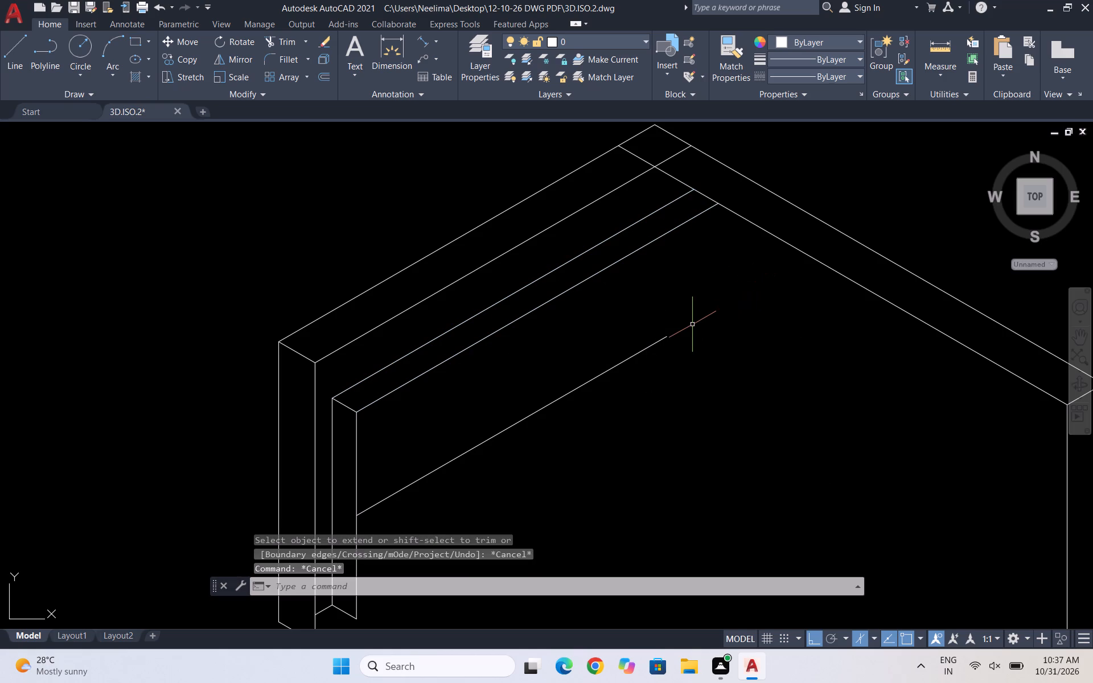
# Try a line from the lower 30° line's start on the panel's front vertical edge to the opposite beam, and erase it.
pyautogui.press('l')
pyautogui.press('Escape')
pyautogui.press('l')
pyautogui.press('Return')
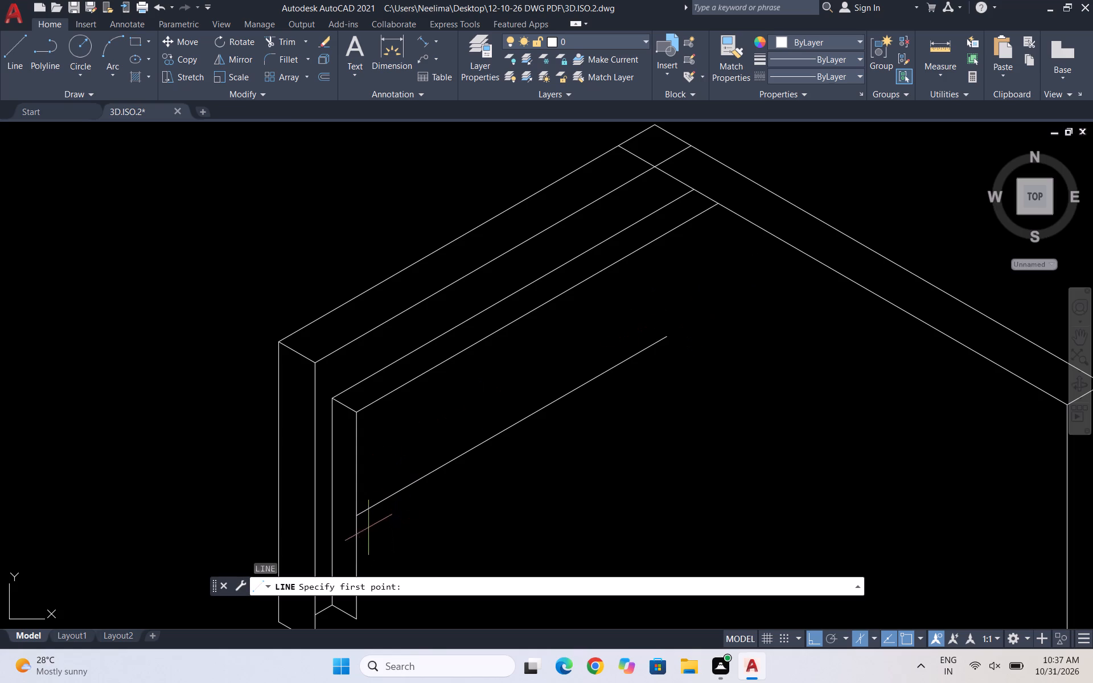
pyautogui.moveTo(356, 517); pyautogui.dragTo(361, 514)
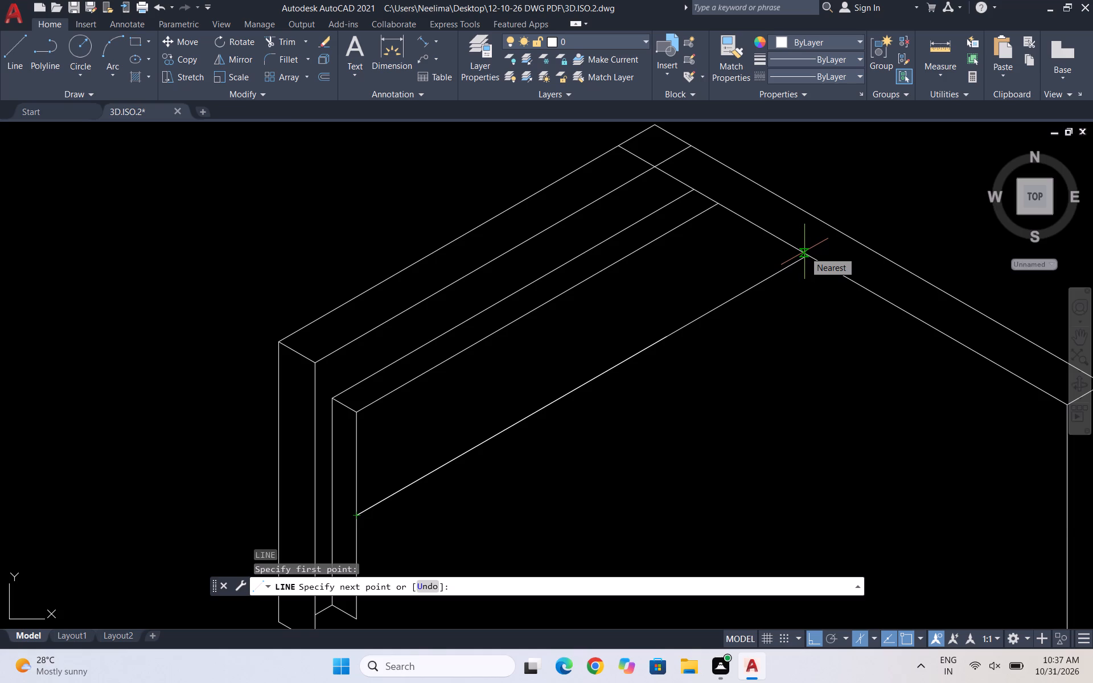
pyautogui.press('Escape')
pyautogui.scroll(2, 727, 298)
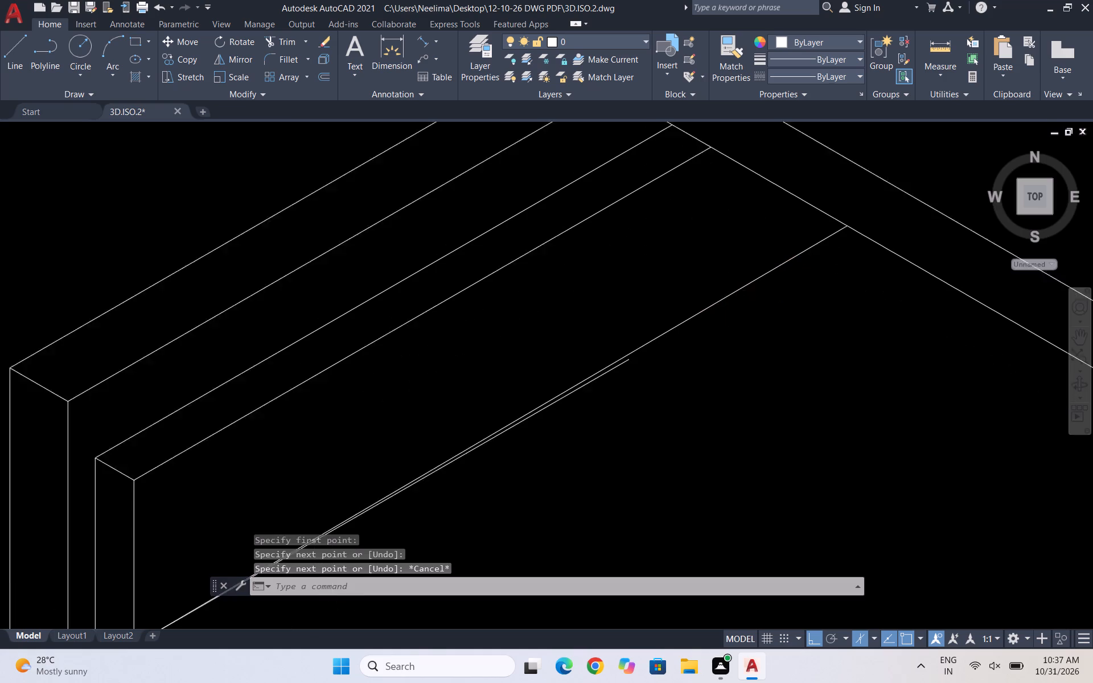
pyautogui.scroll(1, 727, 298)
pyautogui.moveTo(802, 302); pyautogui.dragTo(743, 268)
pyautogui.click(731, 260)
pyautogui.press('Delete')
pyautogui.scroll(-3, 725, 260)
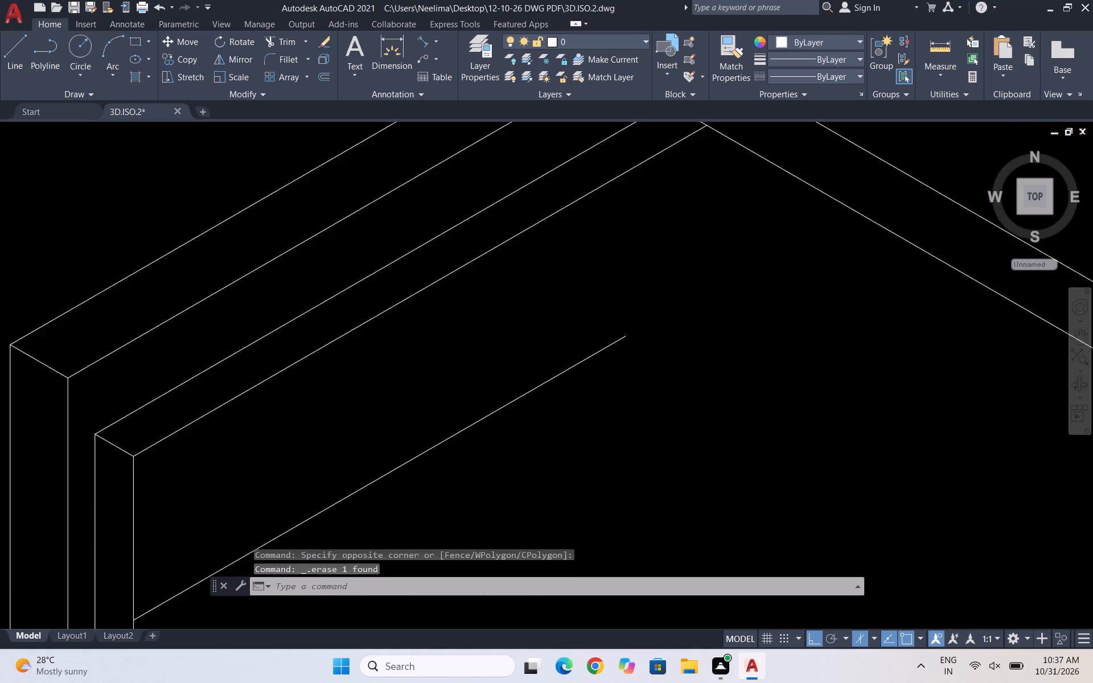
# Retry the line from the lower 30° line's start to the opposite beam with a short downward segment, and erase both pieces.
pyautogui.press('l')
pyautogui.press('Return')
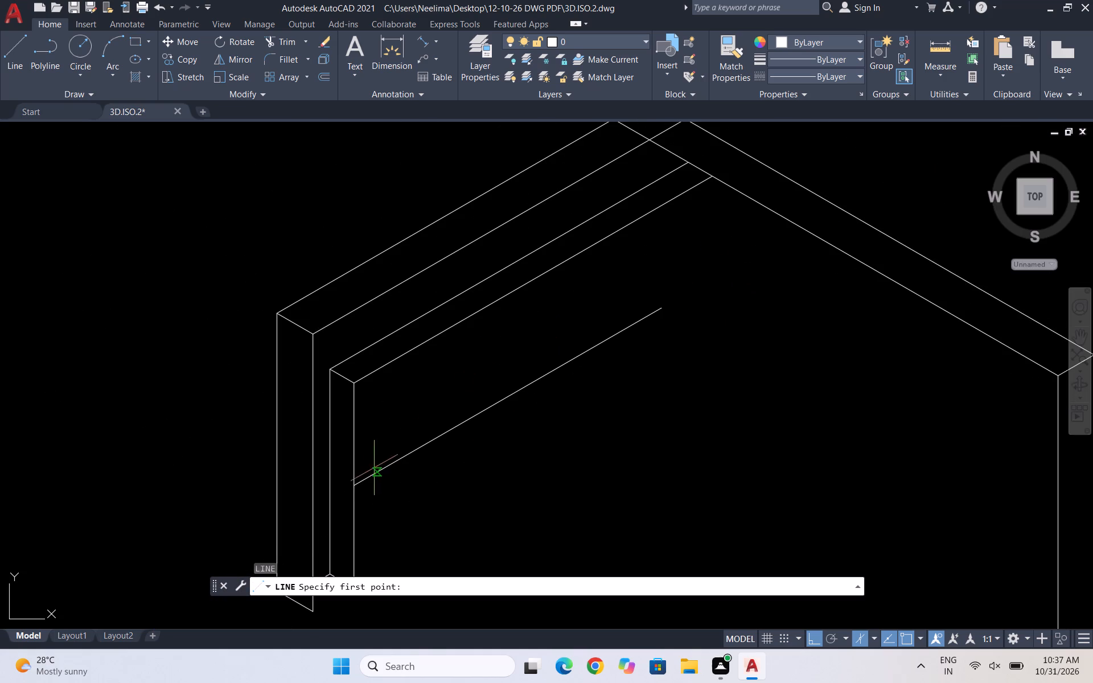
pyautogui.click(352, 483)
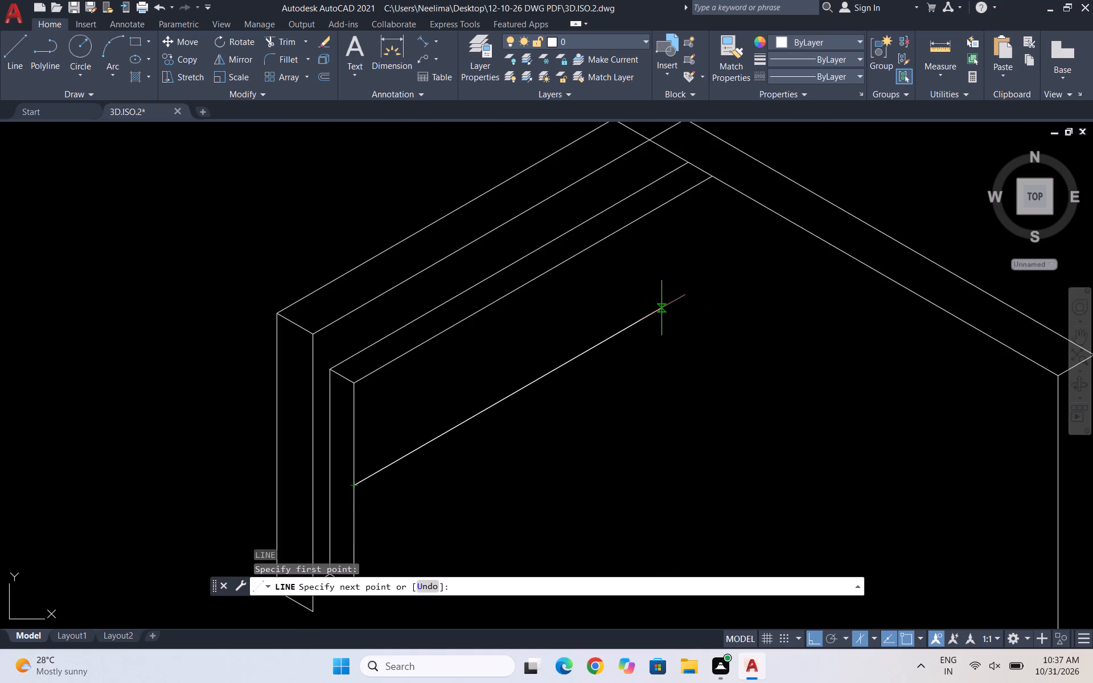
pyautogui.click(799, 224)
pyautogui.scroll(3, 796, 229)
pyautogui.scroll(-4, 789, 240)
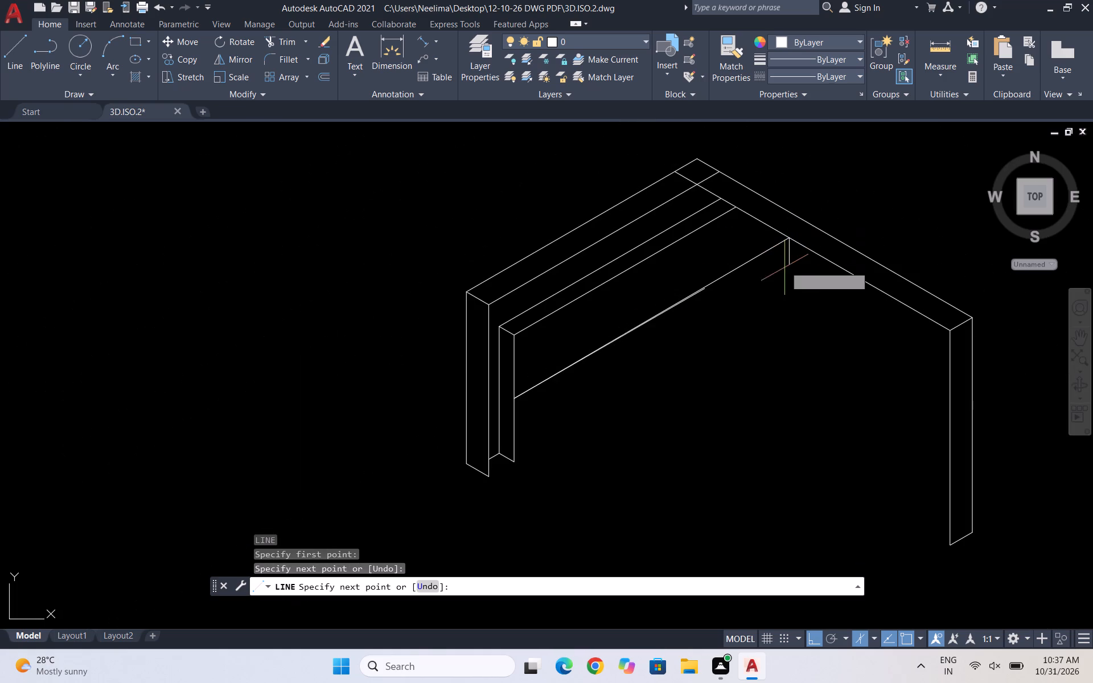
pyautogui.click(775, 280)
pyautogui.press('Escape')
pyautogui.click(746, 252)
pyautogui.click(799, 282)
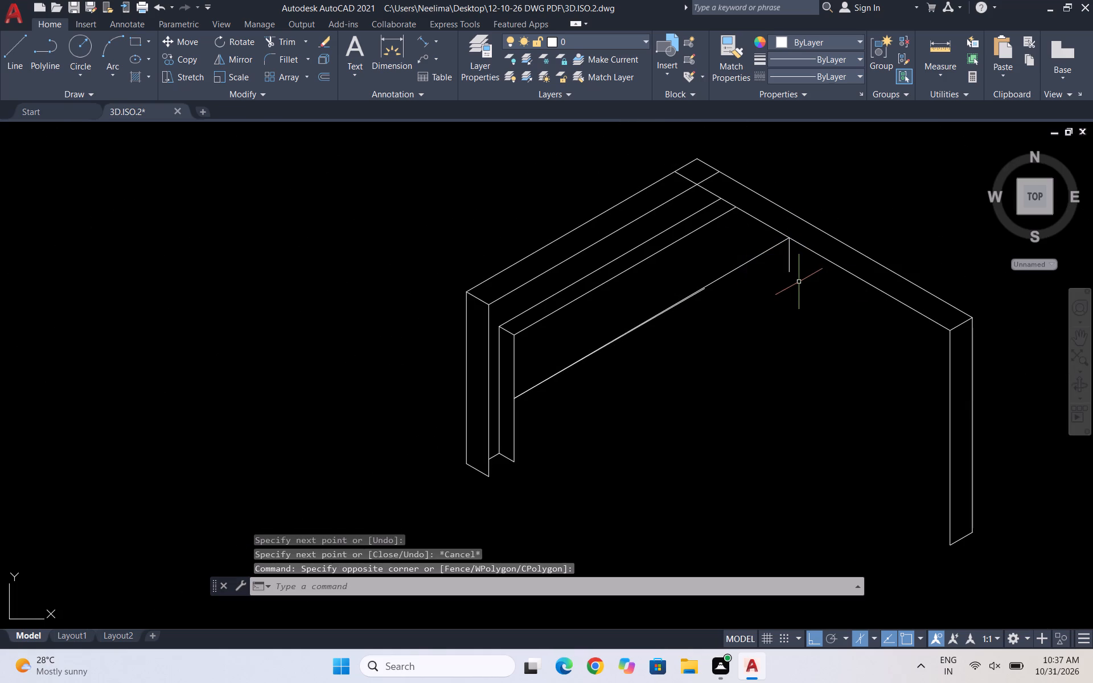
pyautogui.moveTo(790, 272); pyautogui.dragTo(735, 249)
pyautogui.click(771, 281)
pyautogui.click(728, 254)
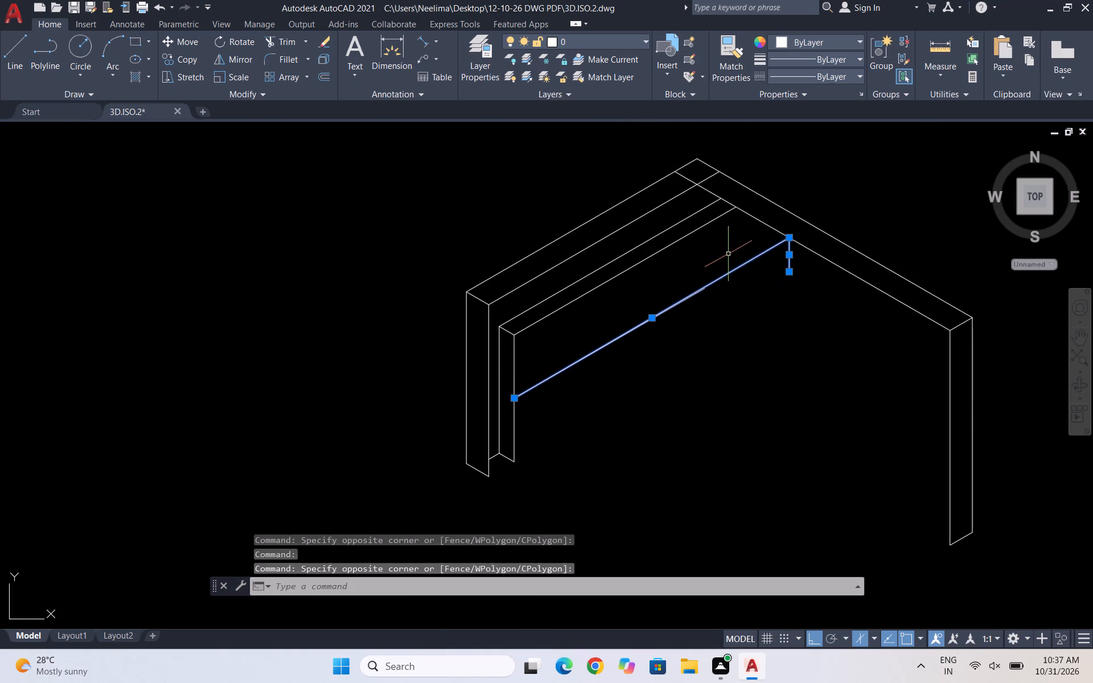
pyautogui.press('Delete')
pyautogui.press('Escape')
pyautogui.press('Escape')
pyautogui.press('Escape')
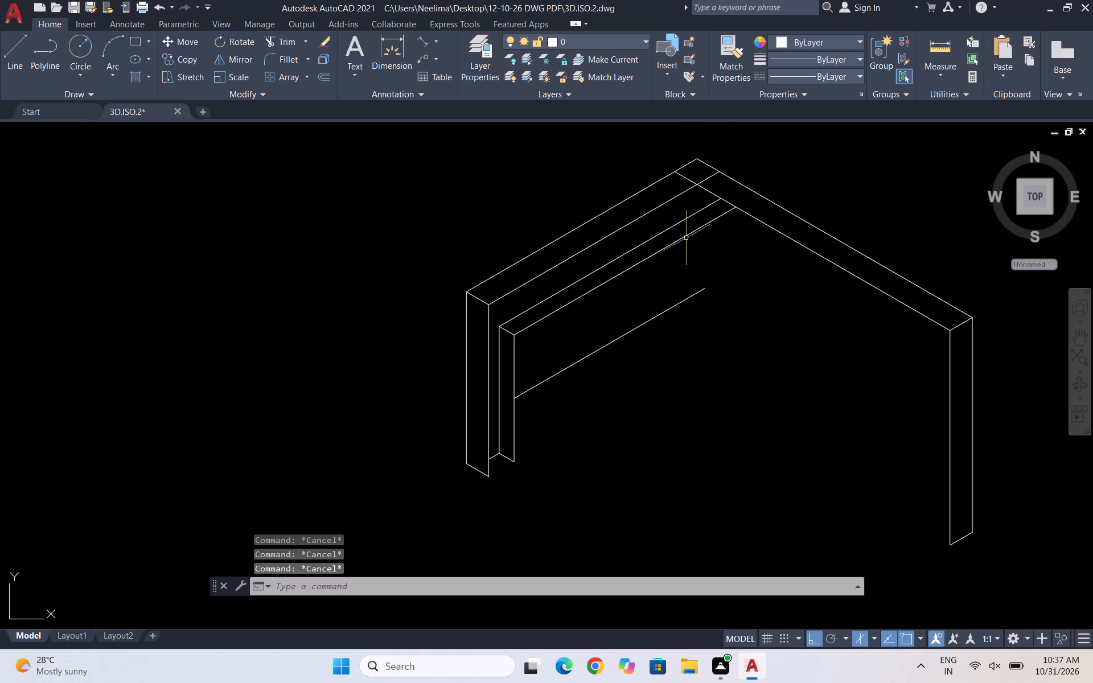
# Copy the inner panel's front upper 30° line from its front corner down to the start of the lower 30° line.
pyautogui.scroll(1, 686, 238)
pyautogui.moveTo(690, 240); pyautogui.dragTo(676, 231)
pyautogui.click(667, 228)
pyautogui.write('CO')
pyautogui.press('Return')
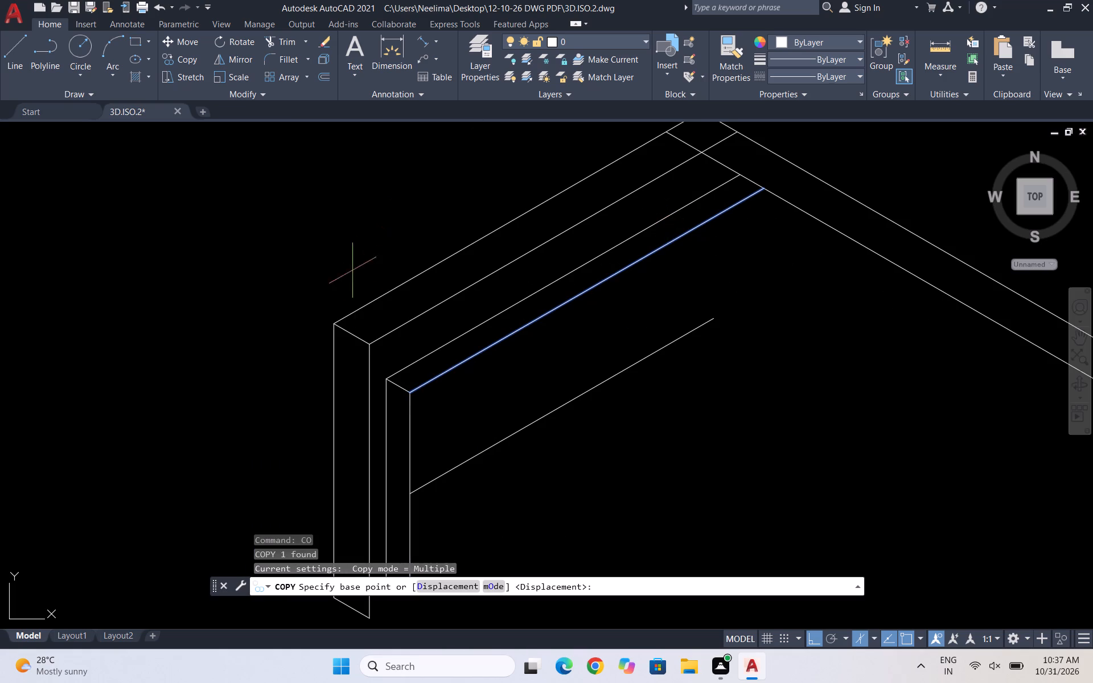
pyautogui.click(410, 394)
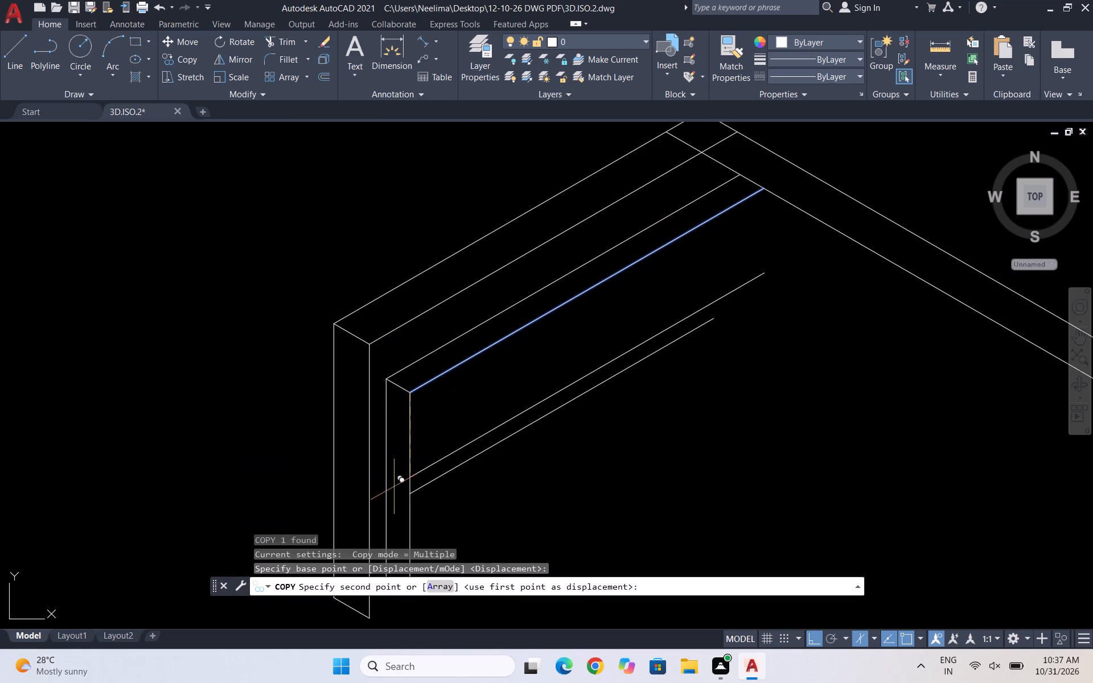
pyautogui.click(409, 495)
pyautogui.press('Escape')
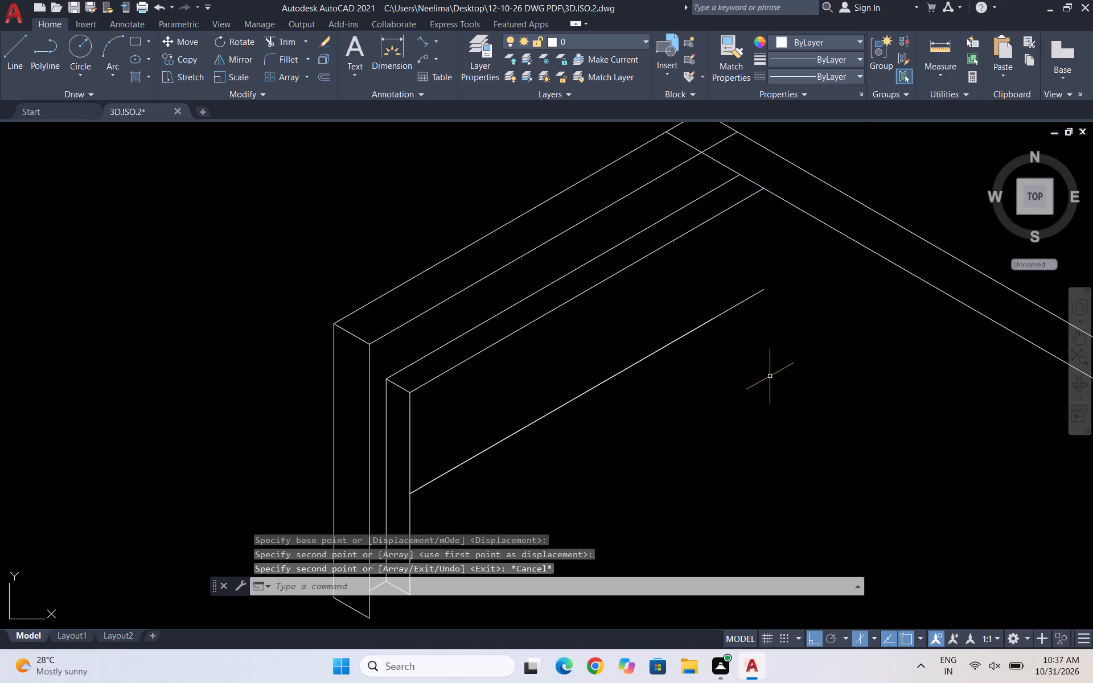
# Erase the shorter 30° line overlapping the newly copied lower line of the inner panel.
pyautogui.moveTo(762, 346); pyautogui.dragTo(730, 306)
pyautogui.moveTo(705, 278); pyautogui.dragTo(708, 286)
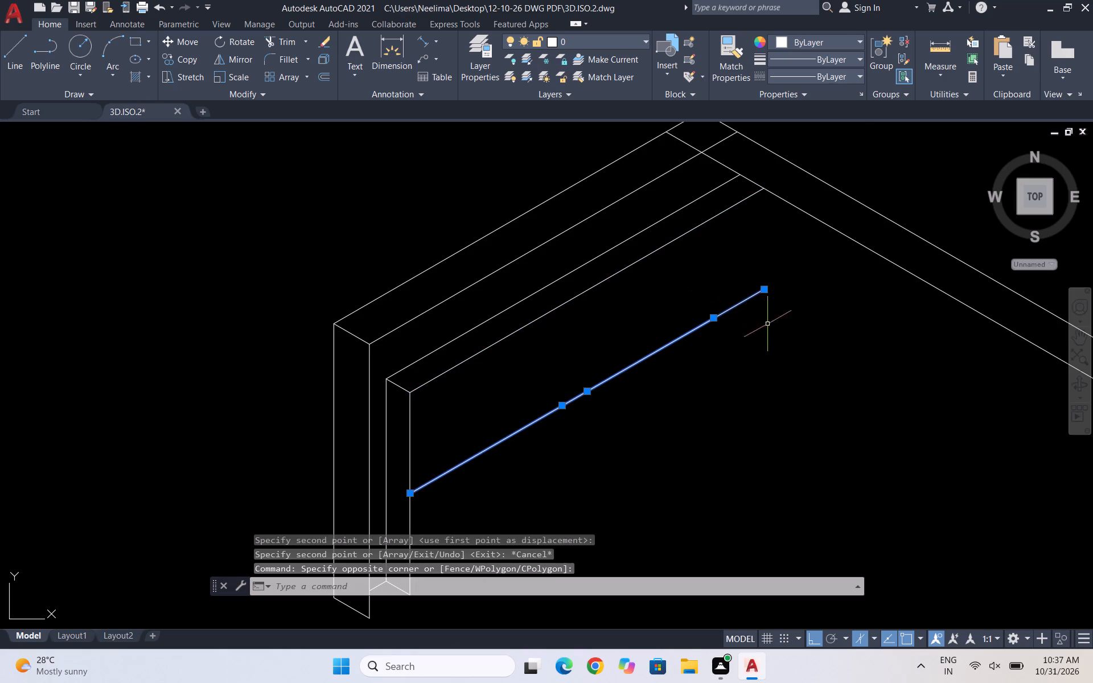
pyautogui.keyDown('shift'); pyautogui.moveTo(761, 378); pyautogui.dragTo(751, 320); pyautogui.keyUp('shift')
pyautogui.keyDown('shift'); pyautogui.click(739, 263); pyautogui.keyUp('shift')
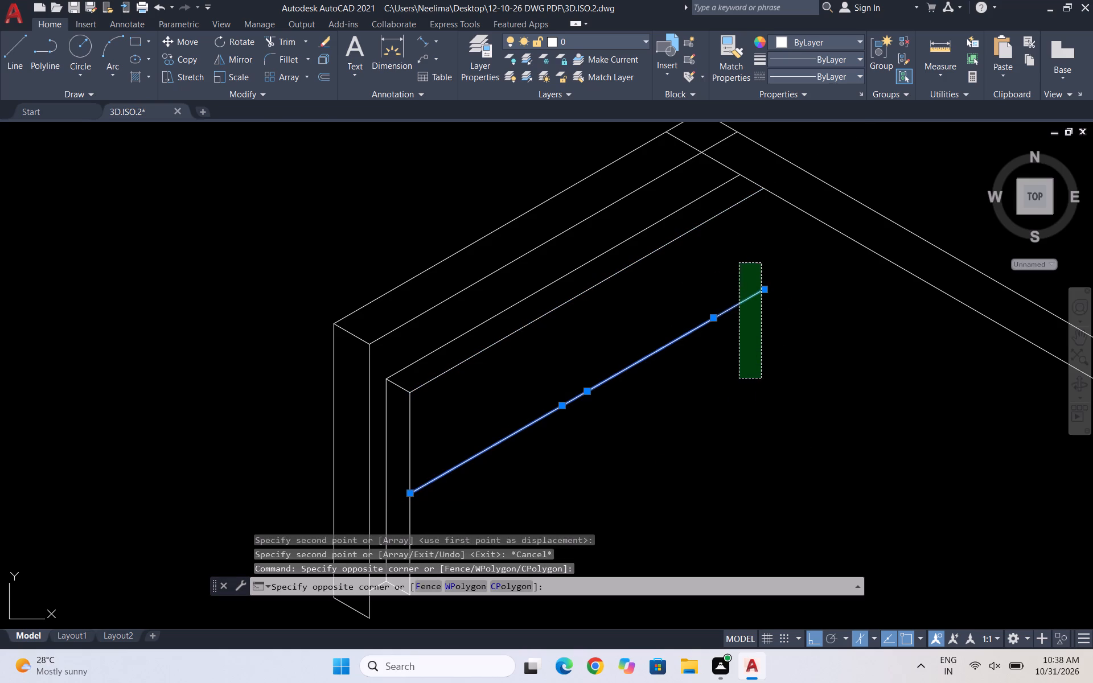
pyautogui.press('Delete')
pyautogui.press('Escape')
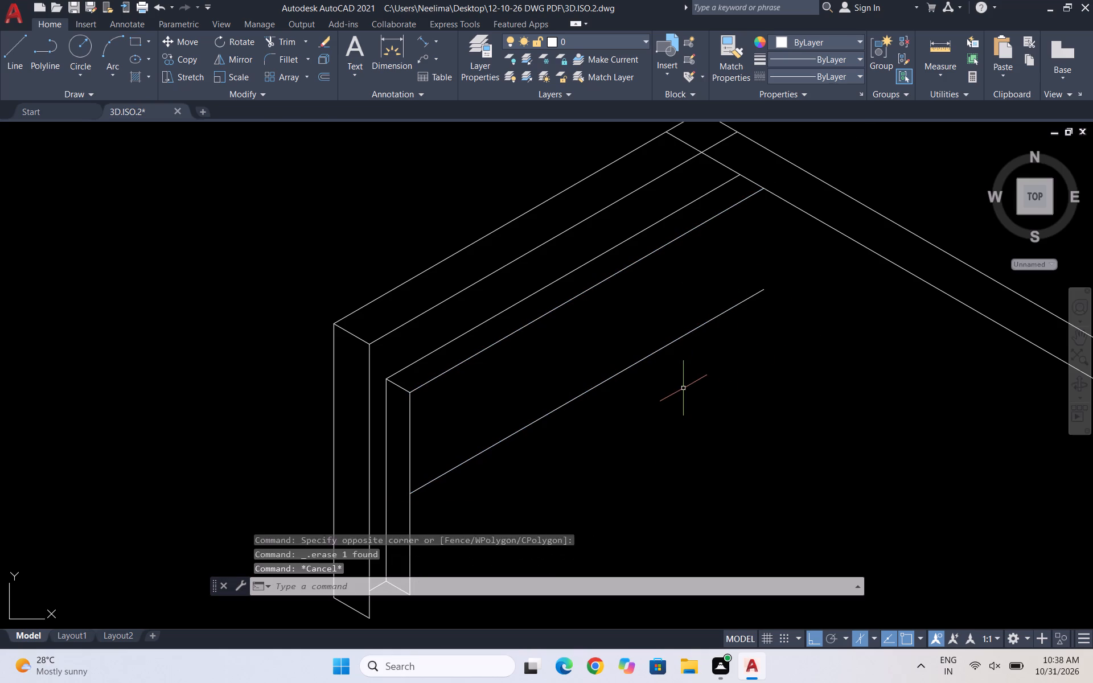
pyautogui.press('Escape')
pyautogui.press('Escape')
pyautogui.press('Escape')
pyautogui.press('Escape')
pyautogui.press('Escape')
# Draw a line from the inner apex intersection down to the panel's rear upper 30° line and on to its front upper line.
pyautogui.press('l')
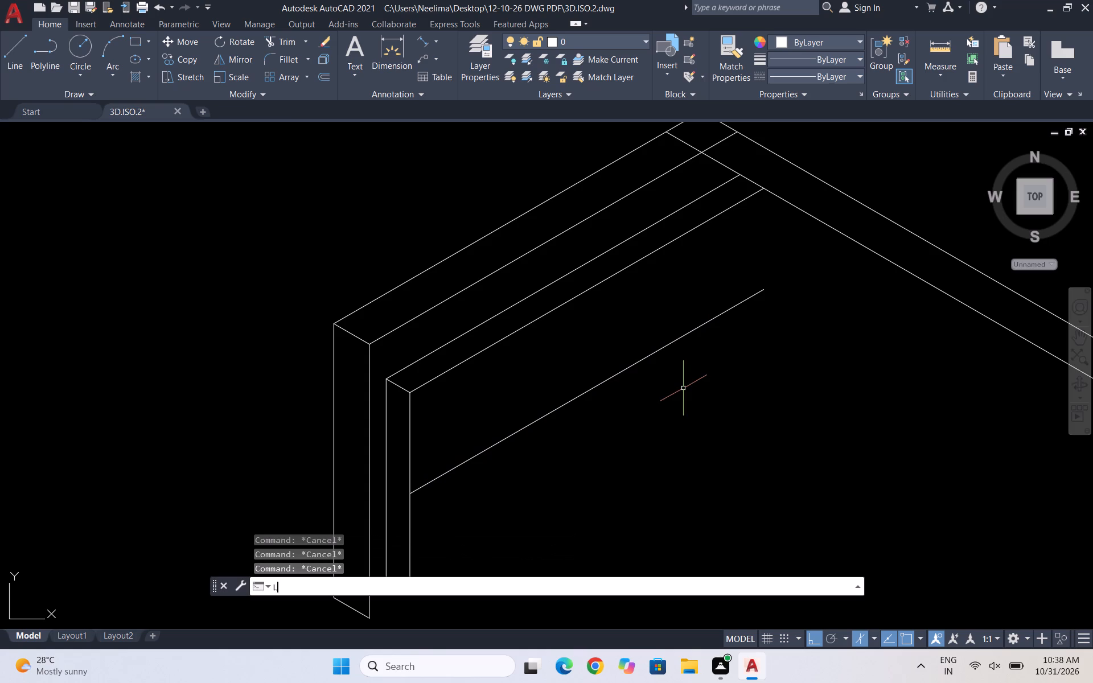
pyautogui.press('Return')
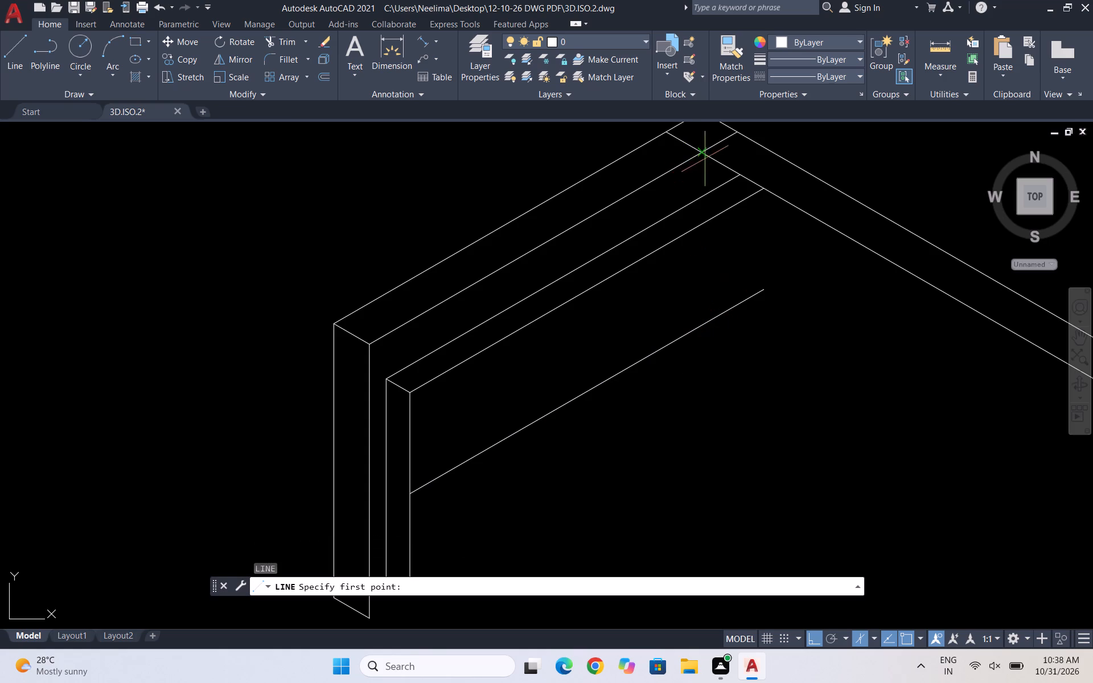
pyautogui.click(695, 154)
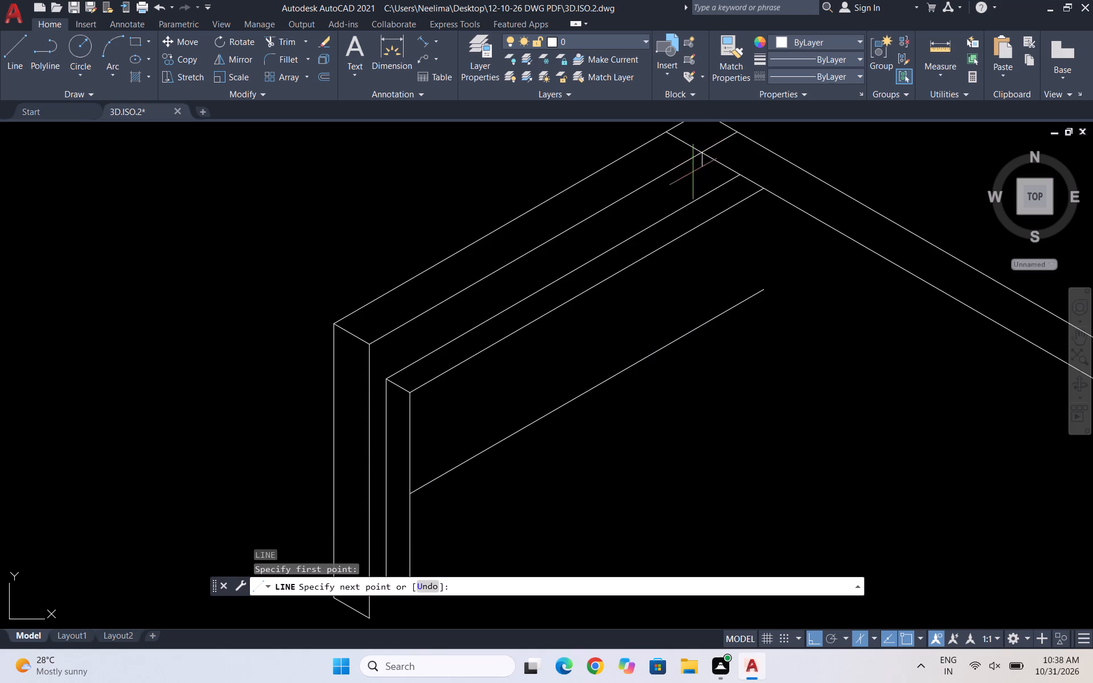
pyautogui.click(701, 198)
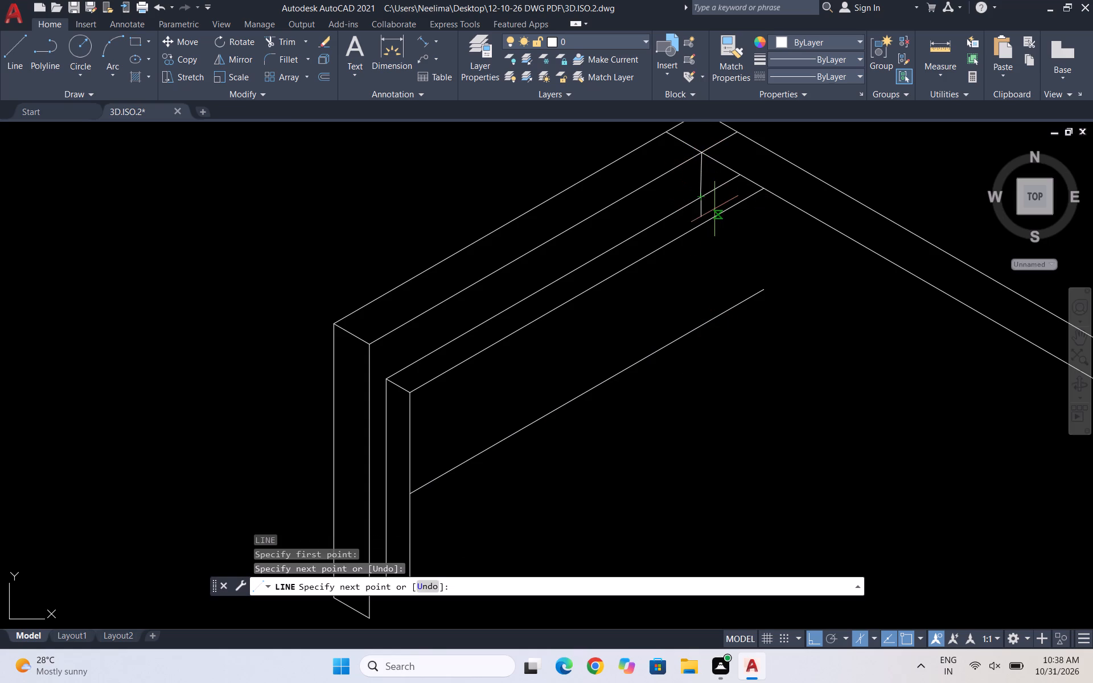
pyautogui.click(725, 203)
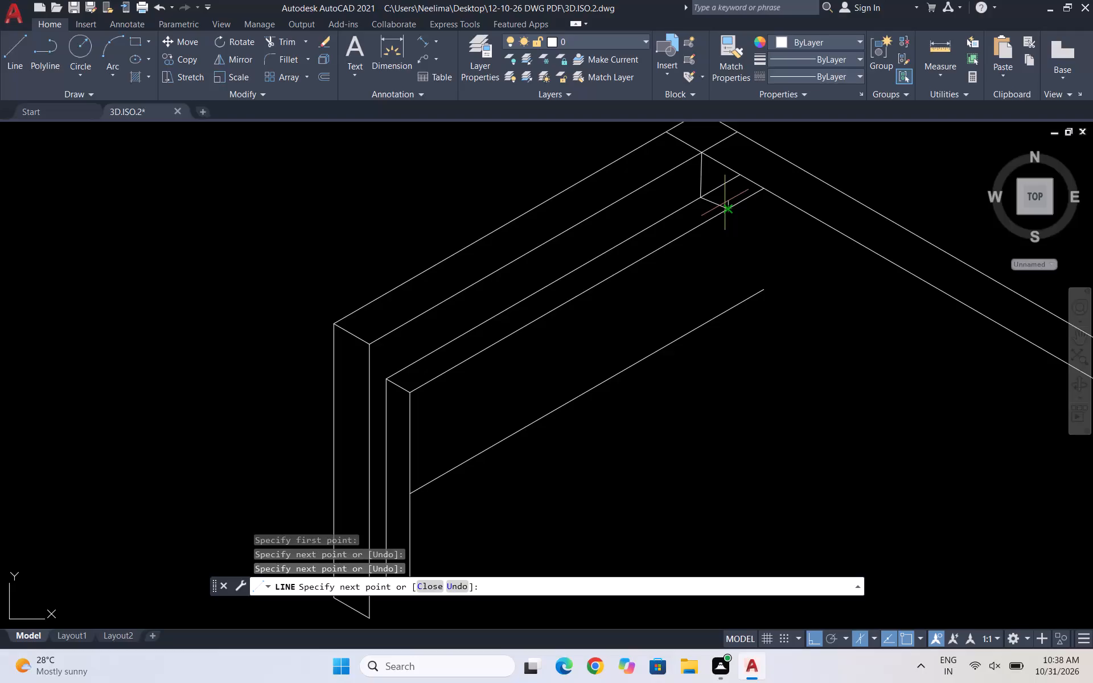
pyautogui.press('Escape')
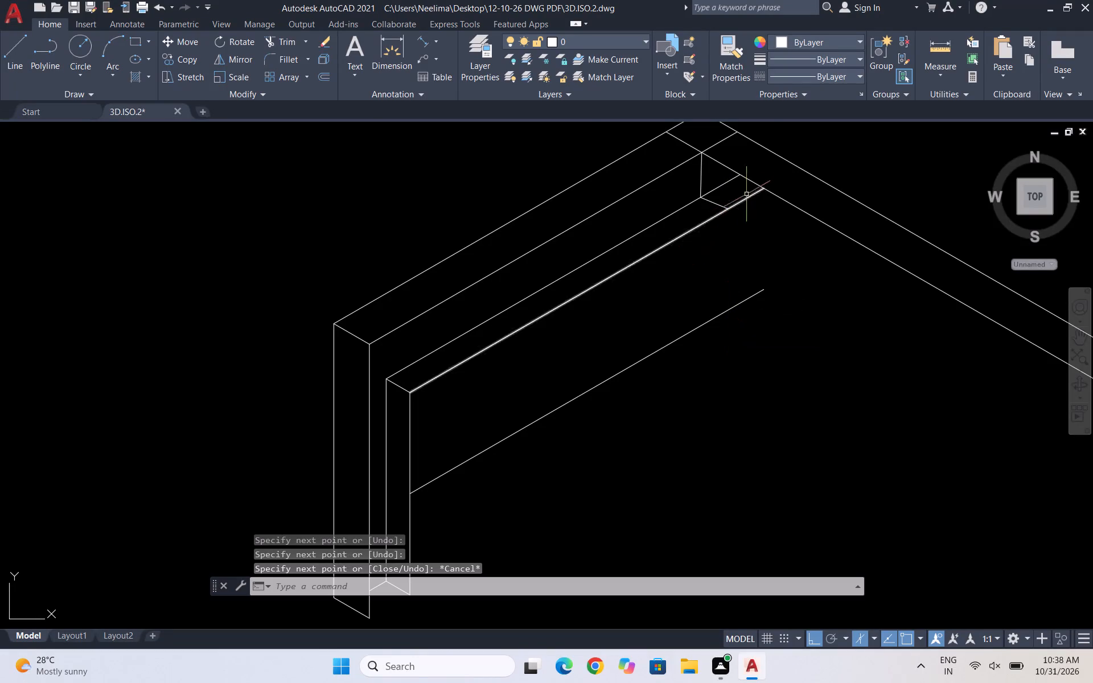
# Copy the 20 mm line from the inner panel's outer upper corner to the lower end of the short apex vertical.
pyautogui.scroll(1, 733, 179)
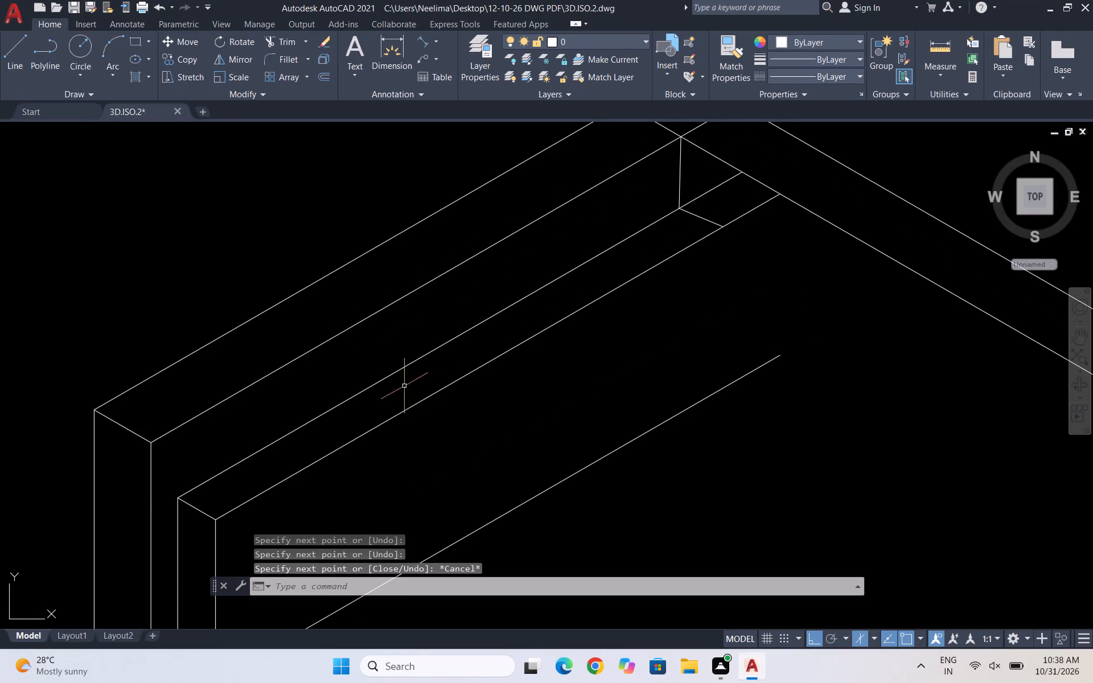
pyautogui.click(198, 511)
pyautogui.write('CO')
pyautogui.press('Return')
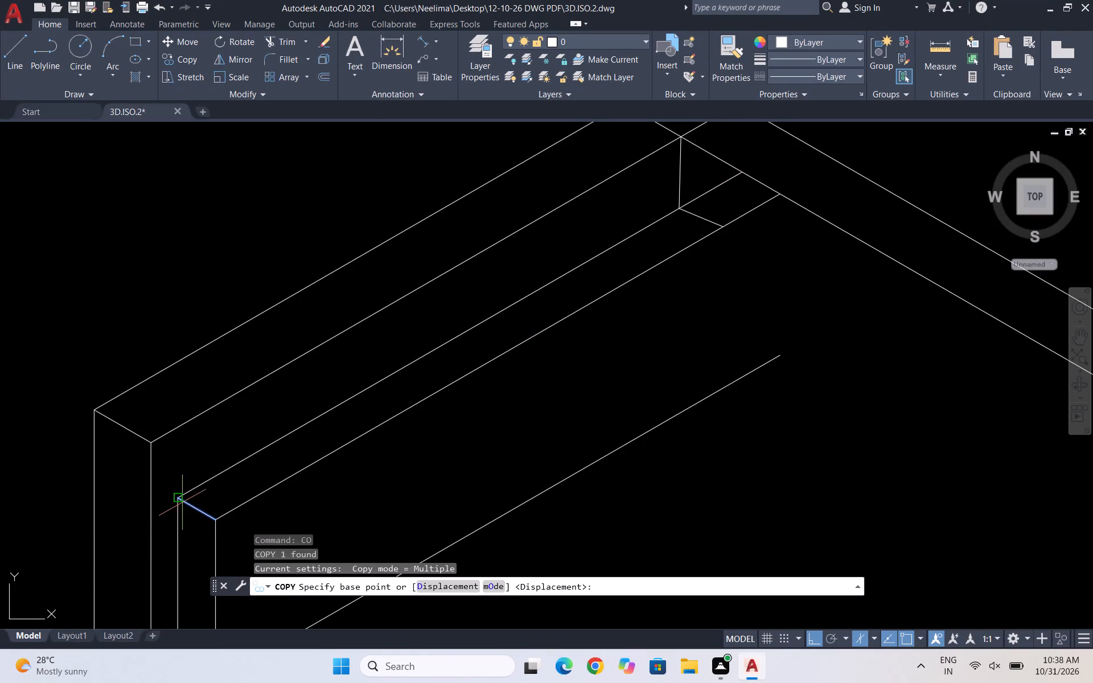
pyautogui.click(180, 499)
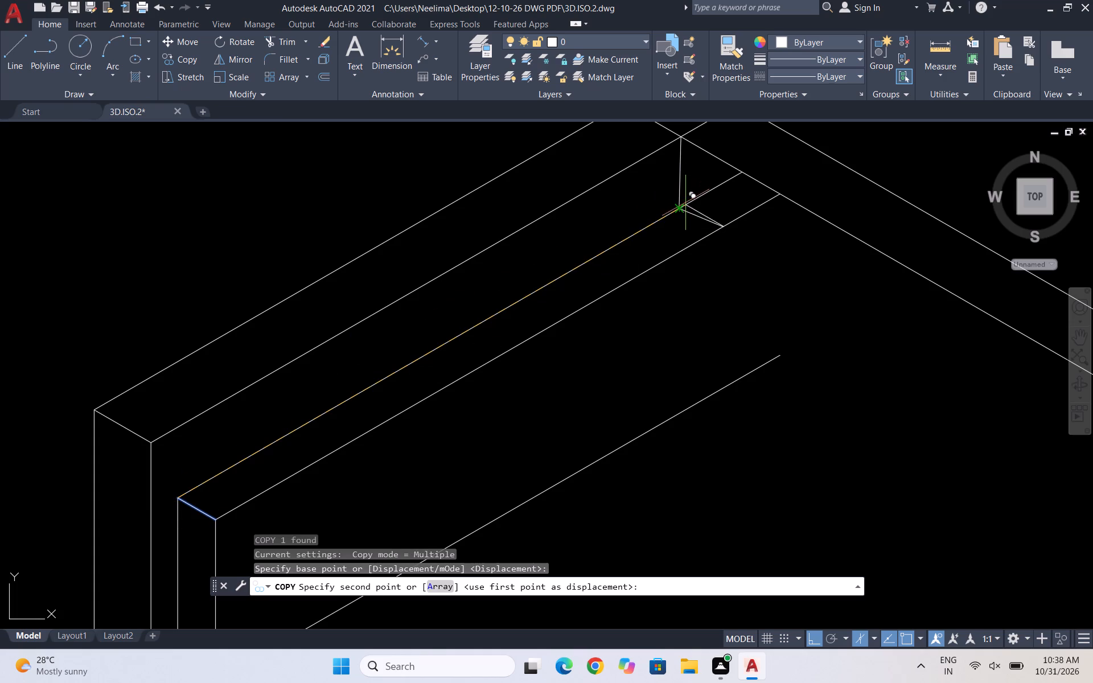
pyautogui.click(682, 207)
pyautogui.press('Escape')
# Erase the skewed segment beside the copied 20 mm line near the apex.
pyautogui.scroll(3, 710, 231)
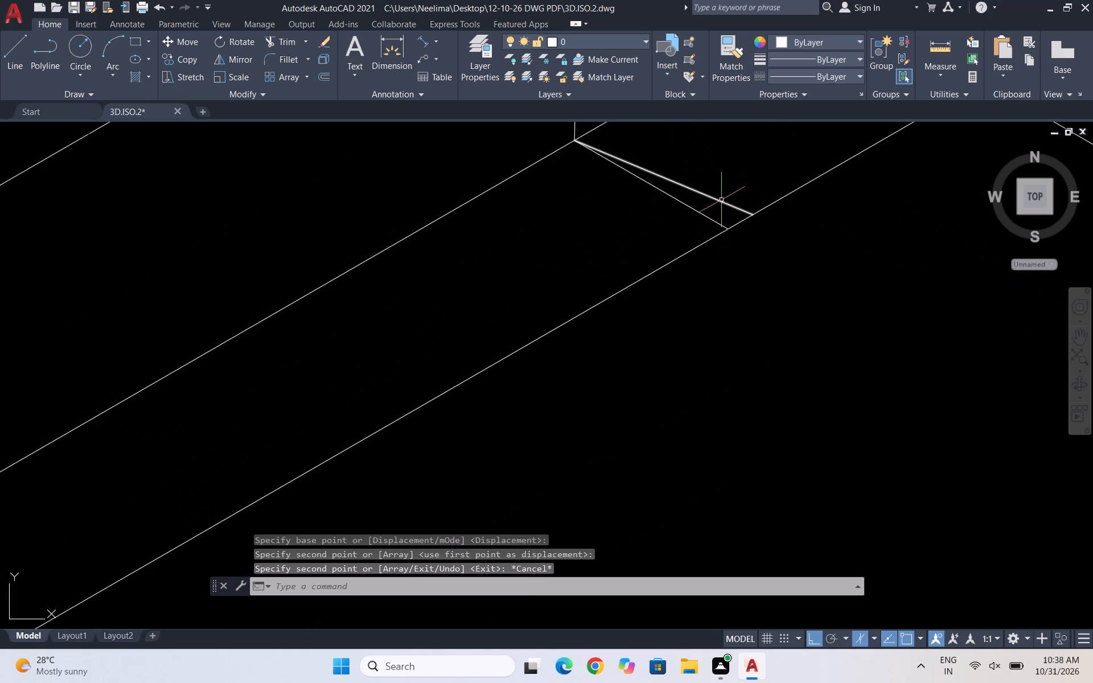
pyautogui.click(722, 197)
pyautogui.click(717, 200)
pyautogui.press('Delete')
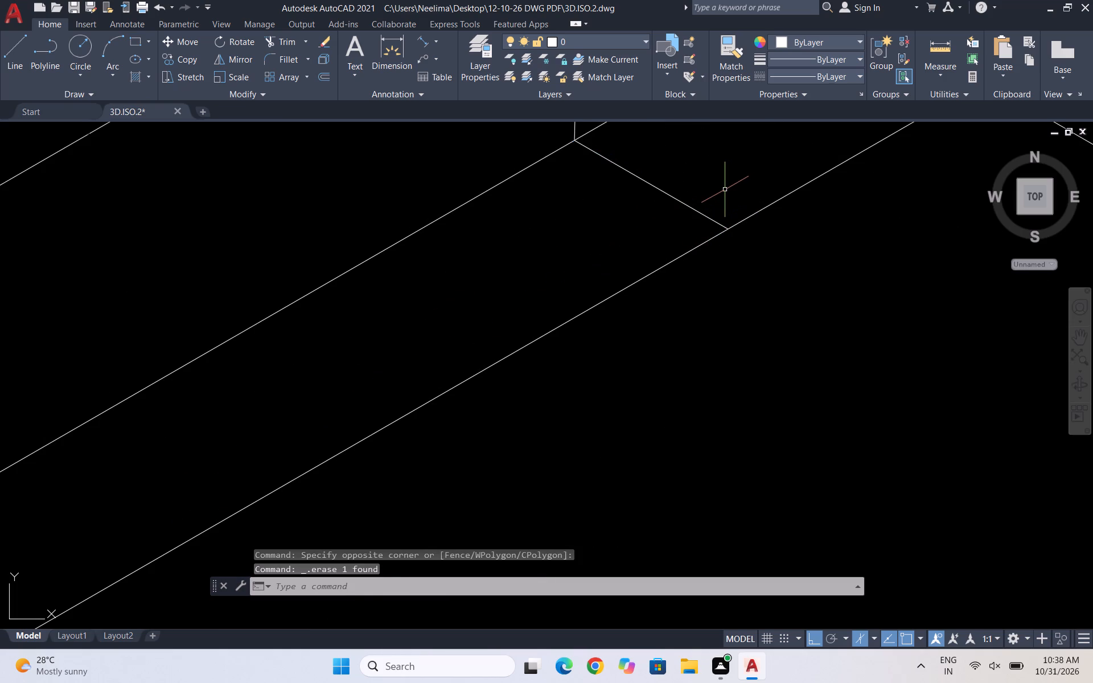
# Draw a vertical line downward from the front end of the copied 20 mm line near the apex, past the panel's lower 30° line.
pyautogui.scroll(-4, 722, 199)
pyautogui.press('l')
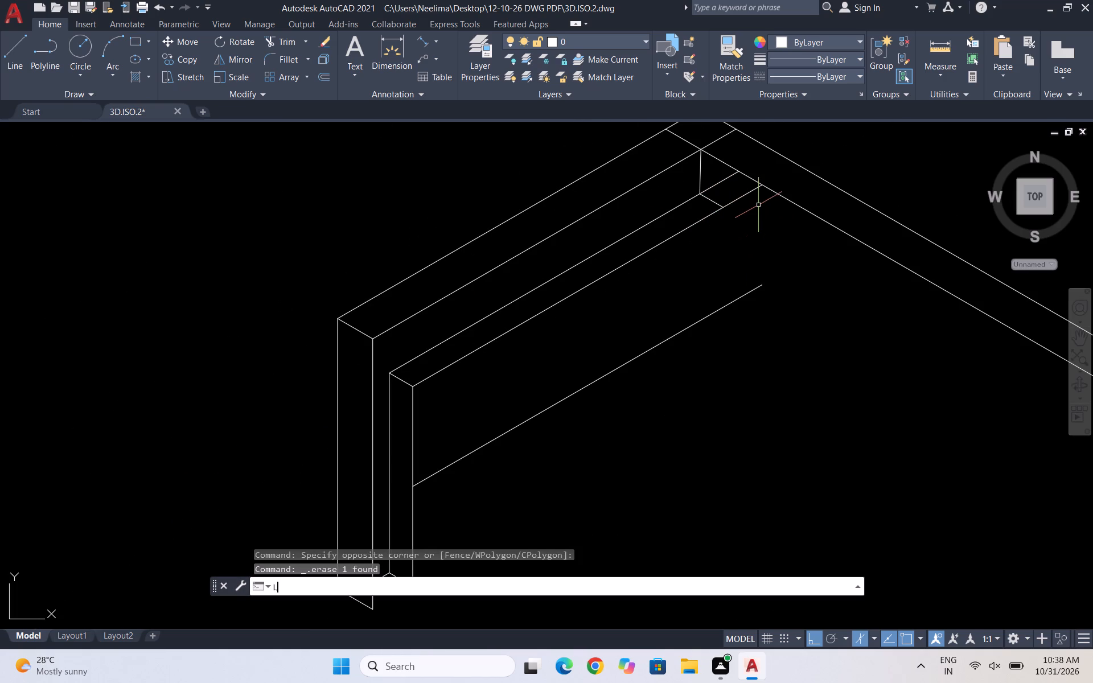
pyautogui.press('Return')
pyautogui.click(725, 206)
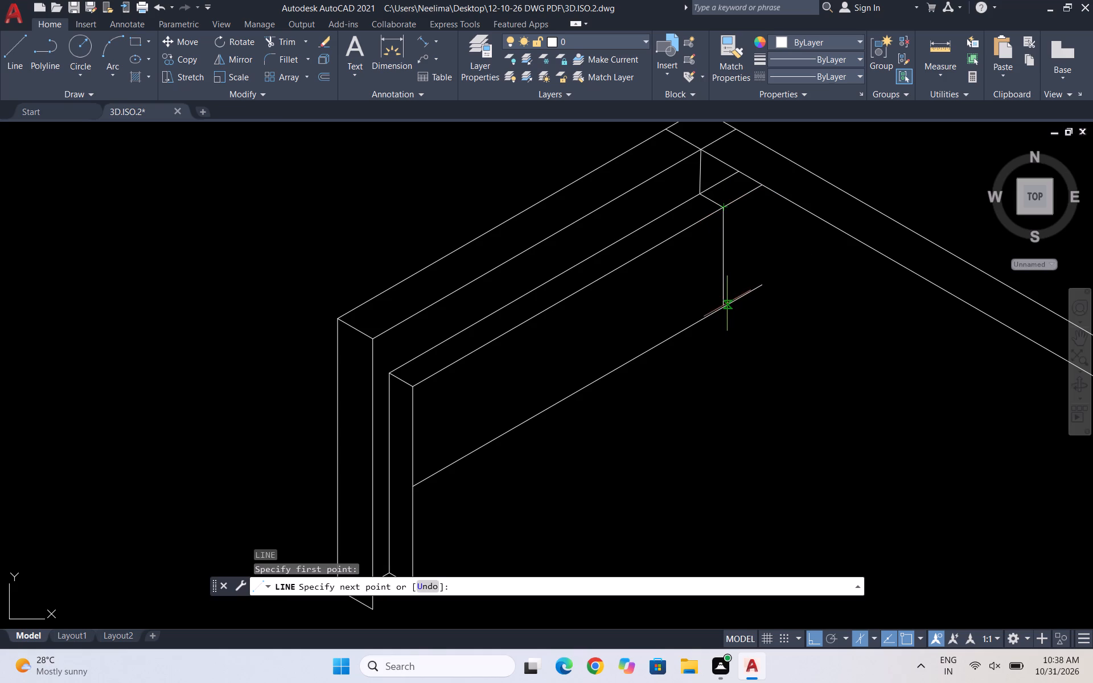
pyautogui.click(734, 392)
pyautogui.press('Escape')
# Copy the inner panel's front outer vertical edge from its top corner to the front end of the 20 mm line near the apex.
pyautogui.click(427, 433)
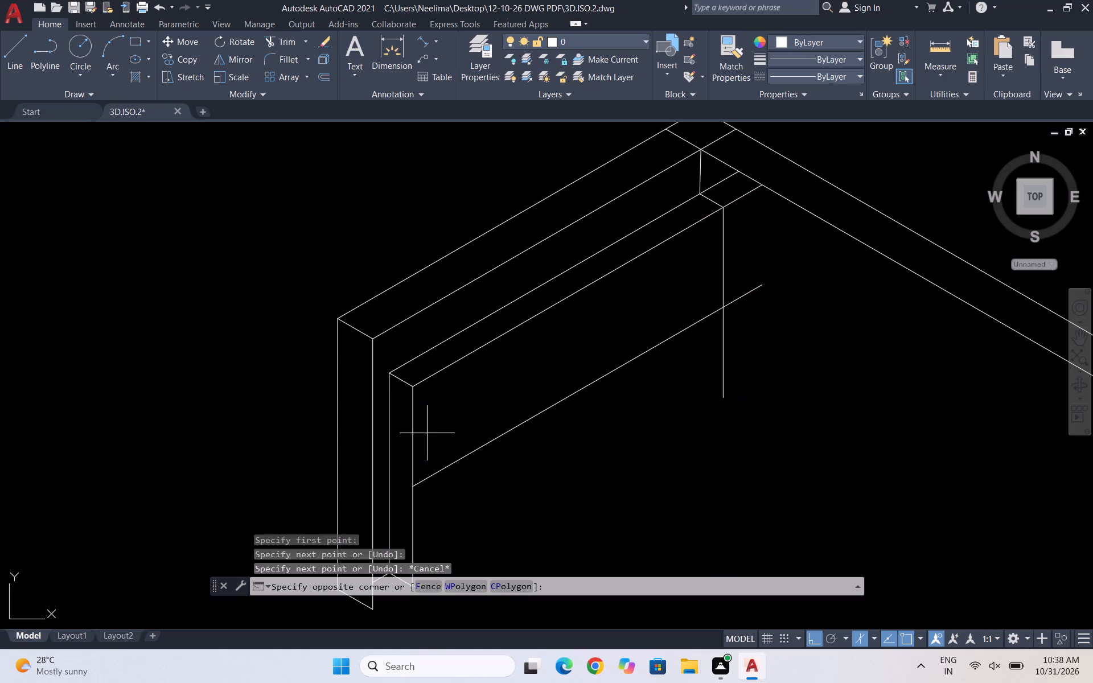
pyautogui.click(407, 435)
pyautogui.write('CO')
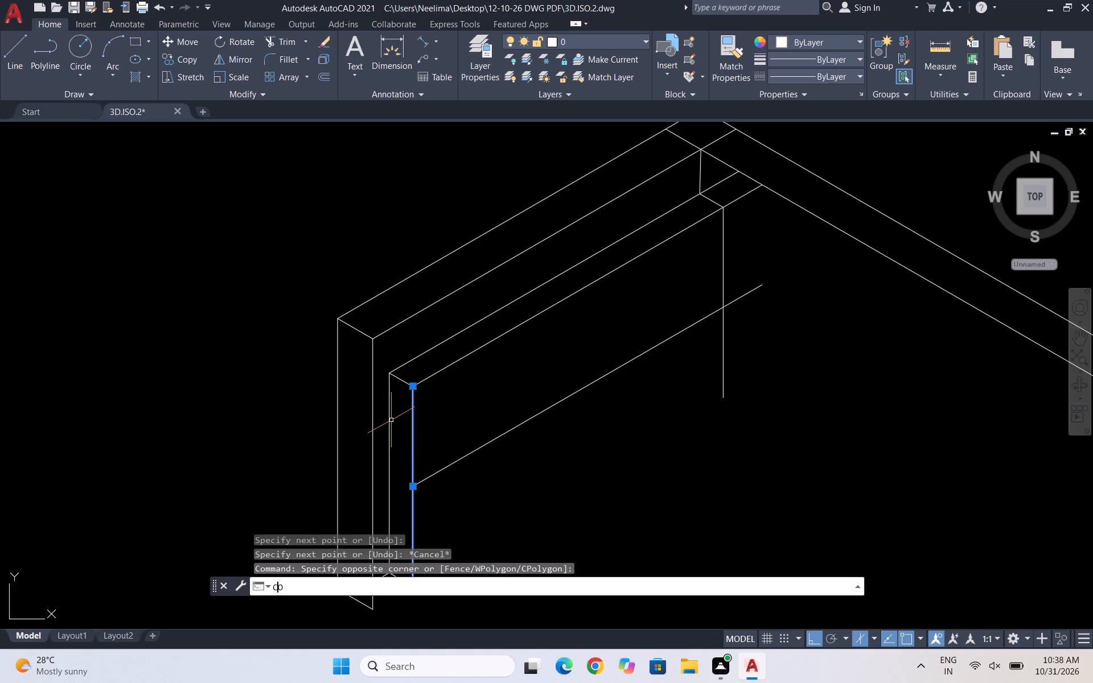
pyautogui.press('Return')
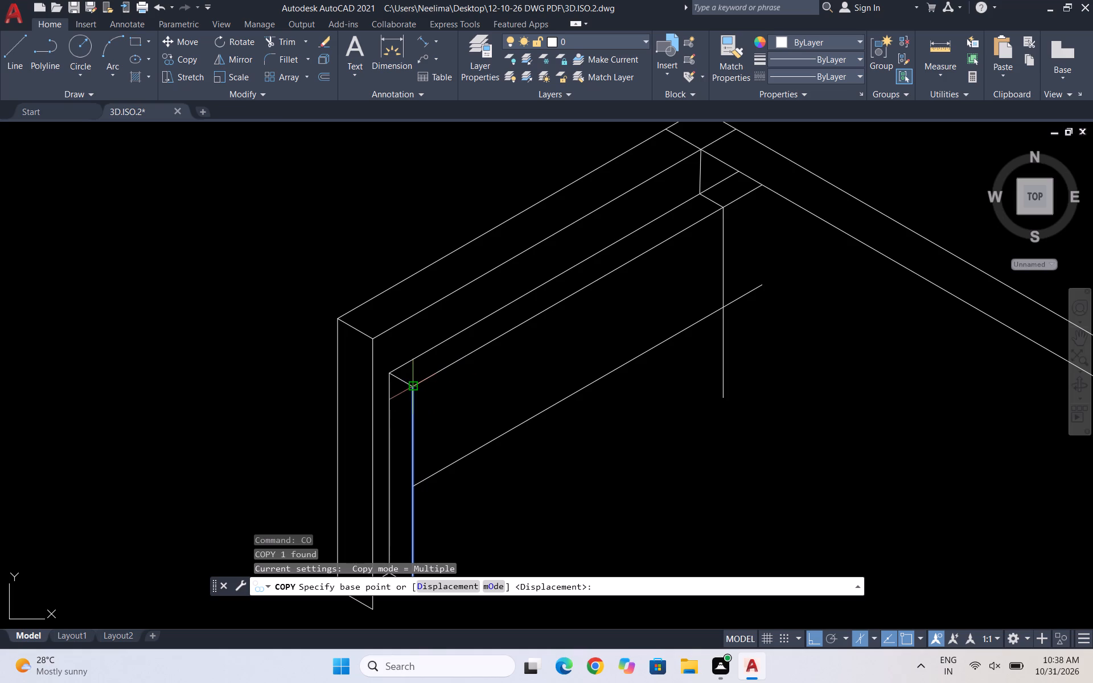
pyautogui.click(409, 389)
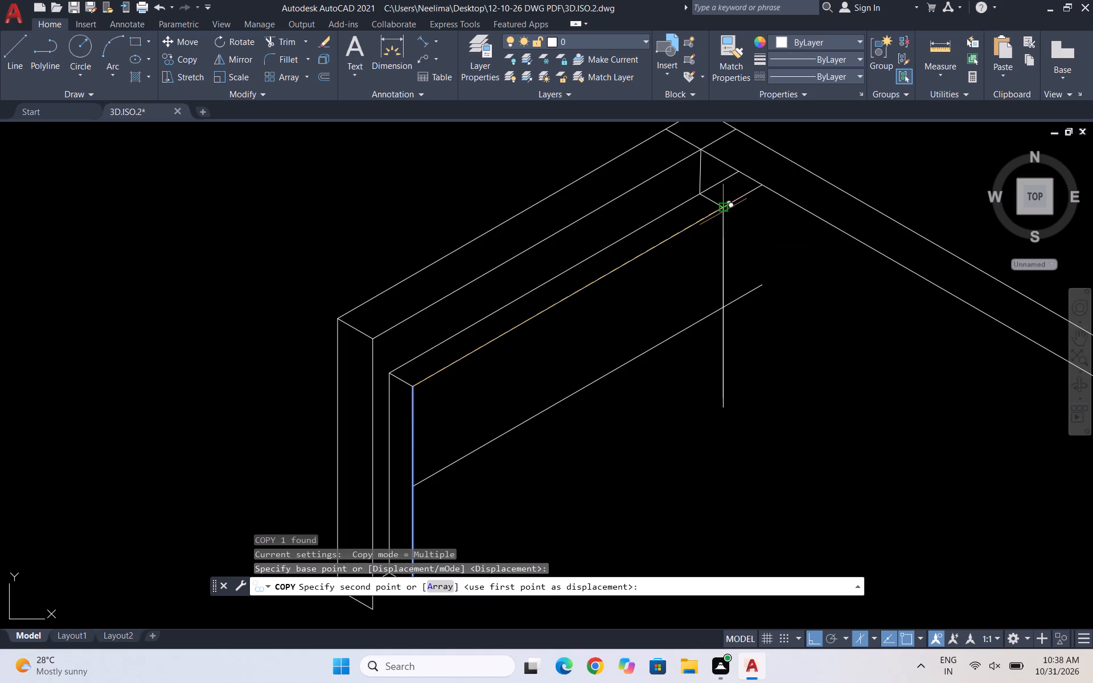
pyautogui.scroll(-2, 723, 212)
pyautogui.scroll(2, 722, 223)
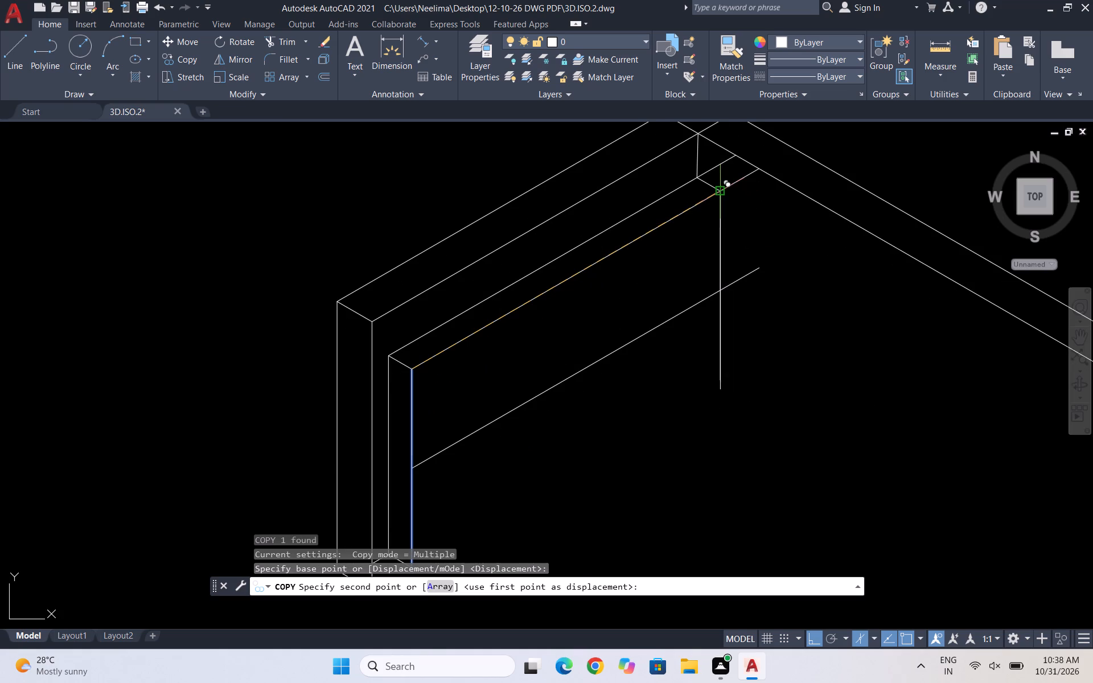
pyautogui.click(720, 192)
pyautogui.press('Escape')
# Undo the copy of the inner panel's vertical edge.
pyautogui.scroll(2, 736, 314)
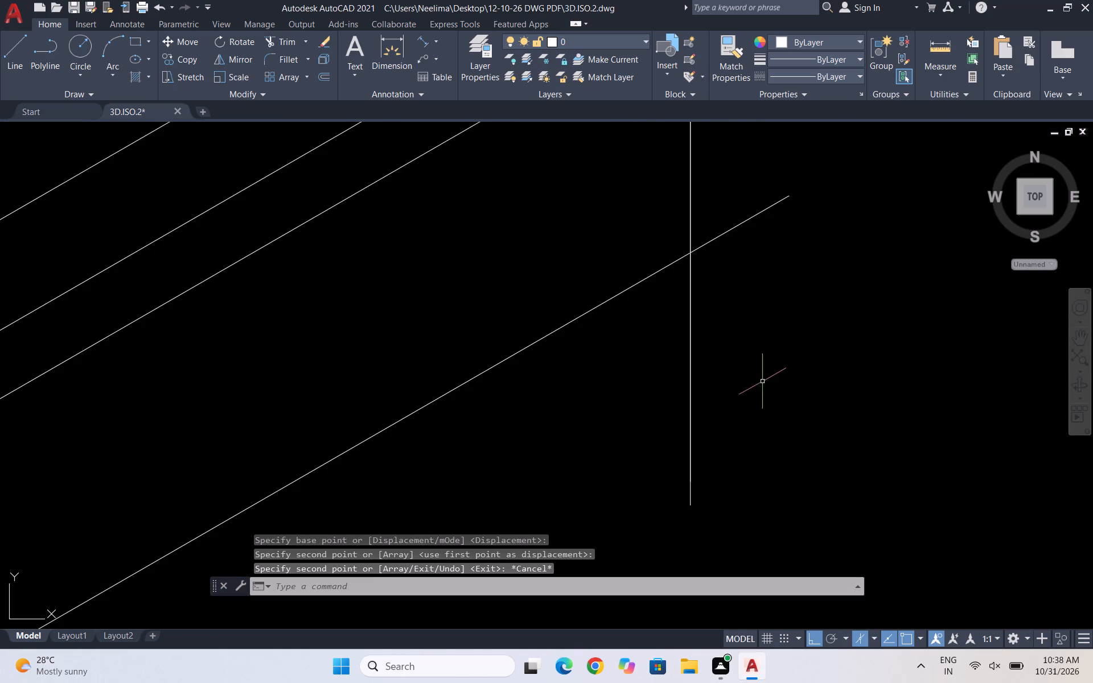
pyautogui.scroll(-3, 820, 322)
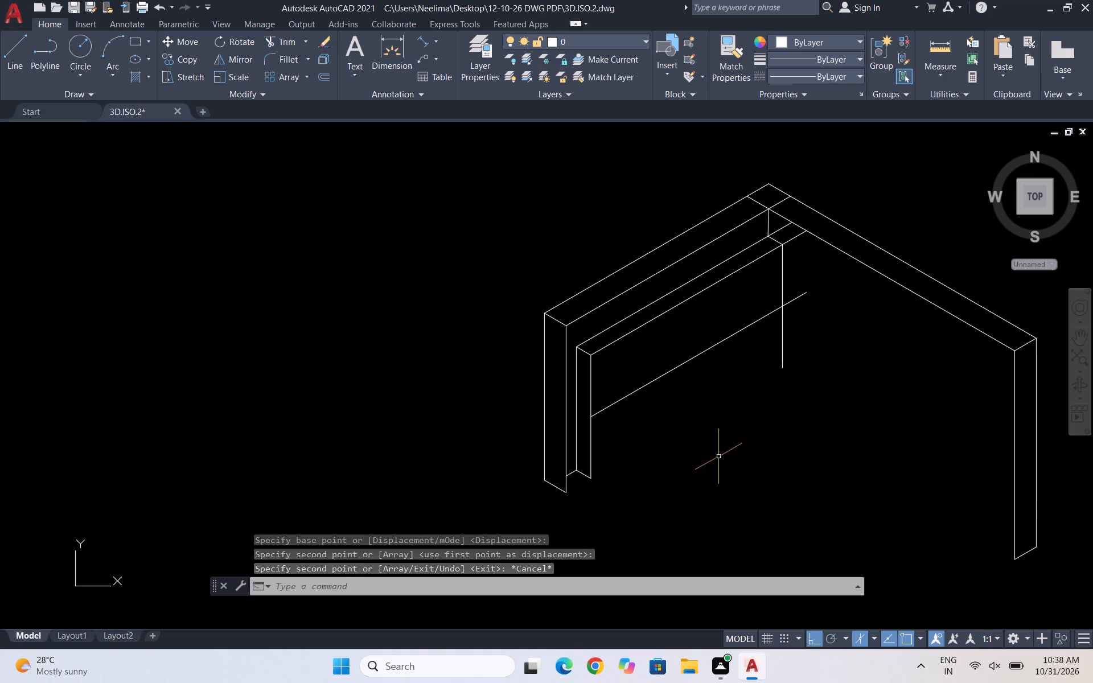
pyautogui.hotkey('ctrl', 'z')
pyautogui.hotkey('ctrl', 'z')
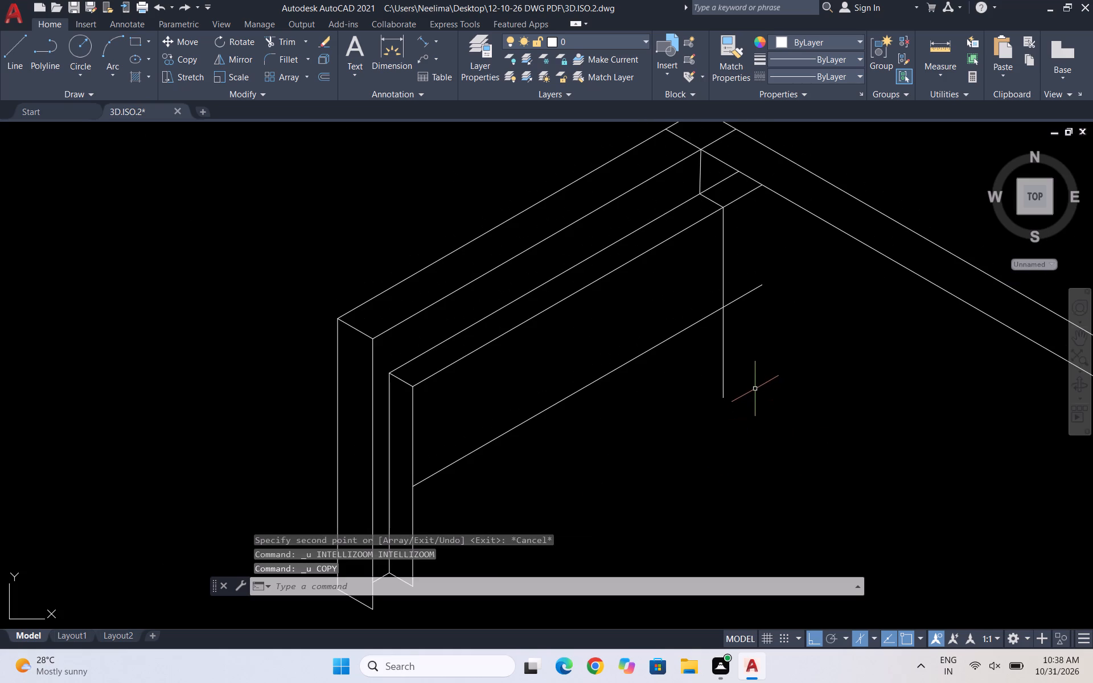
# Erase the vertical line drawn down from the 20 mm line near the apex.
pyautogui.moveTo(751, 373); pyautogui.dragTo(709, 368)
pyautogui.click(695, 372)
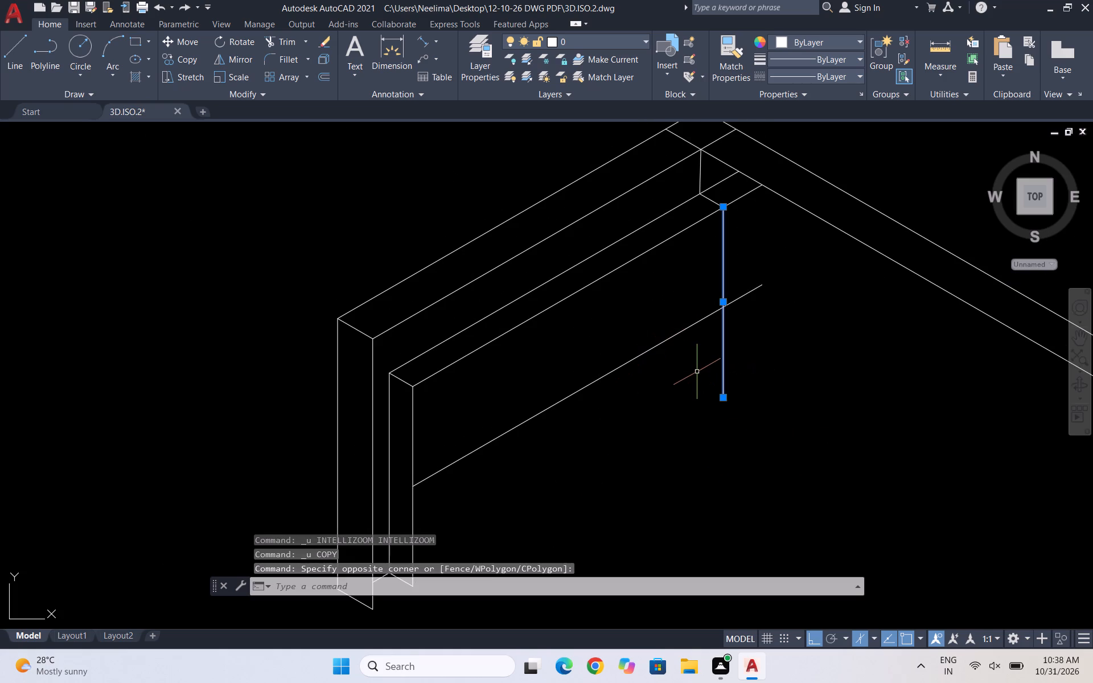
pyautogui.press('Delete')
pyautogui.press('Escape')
# Draw a long vertical line down from the front end of the 20 mm line near the apex, well past the panel's lower 30° line.
pyautogui.press('l')
pyautogui.press('Return')
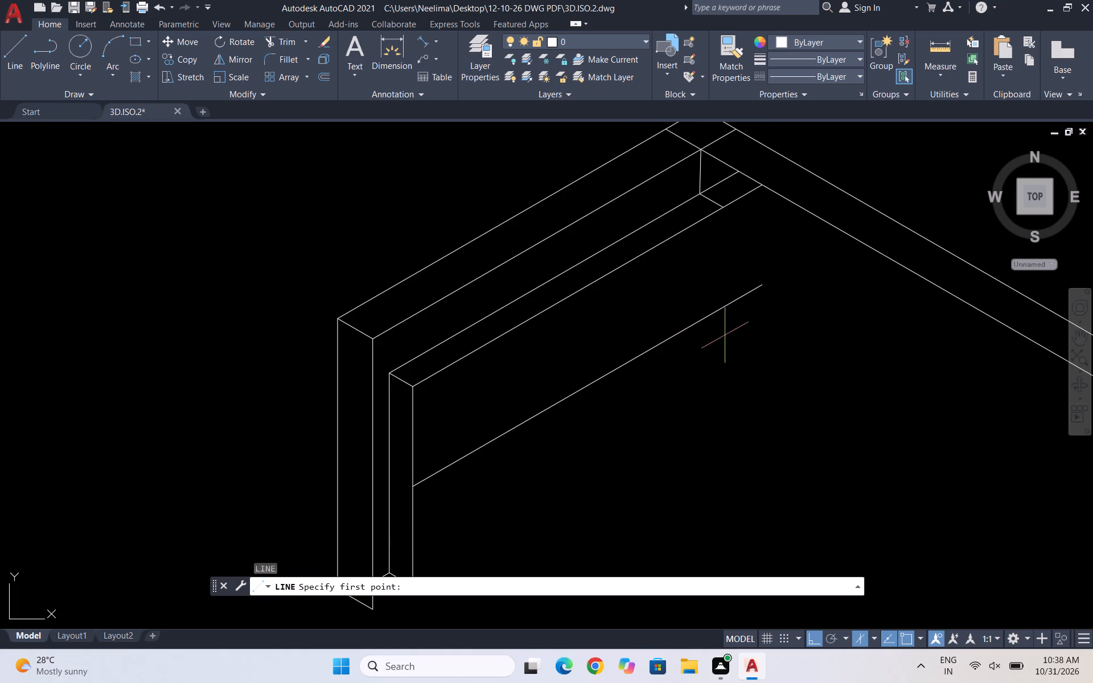
pyautogui.click(725, 210)
pyautogui.scroll(-3, 709, 219)
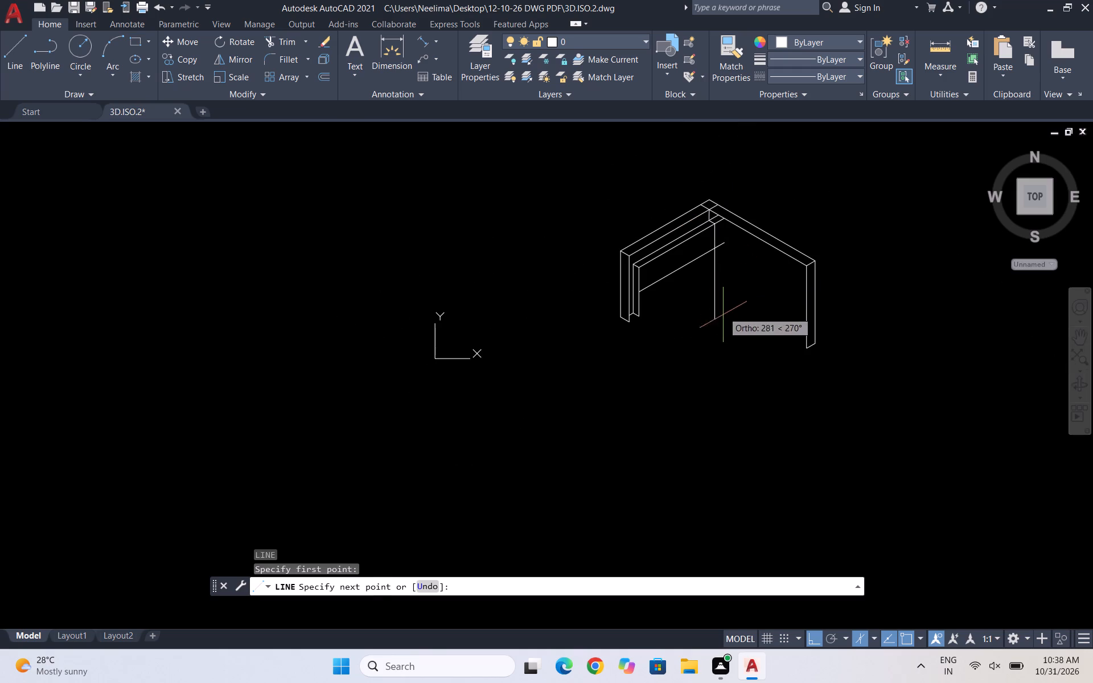
pyautogui.click(724, 332)
pyautogui.press('Escape')
# Copy the inner panel's front outer vertical edge from its top corner to the top of the long vertical line near the apex.
pyautogui.scroll(2, 678, 263)
pyautogui.scroll(1, 568, 291)
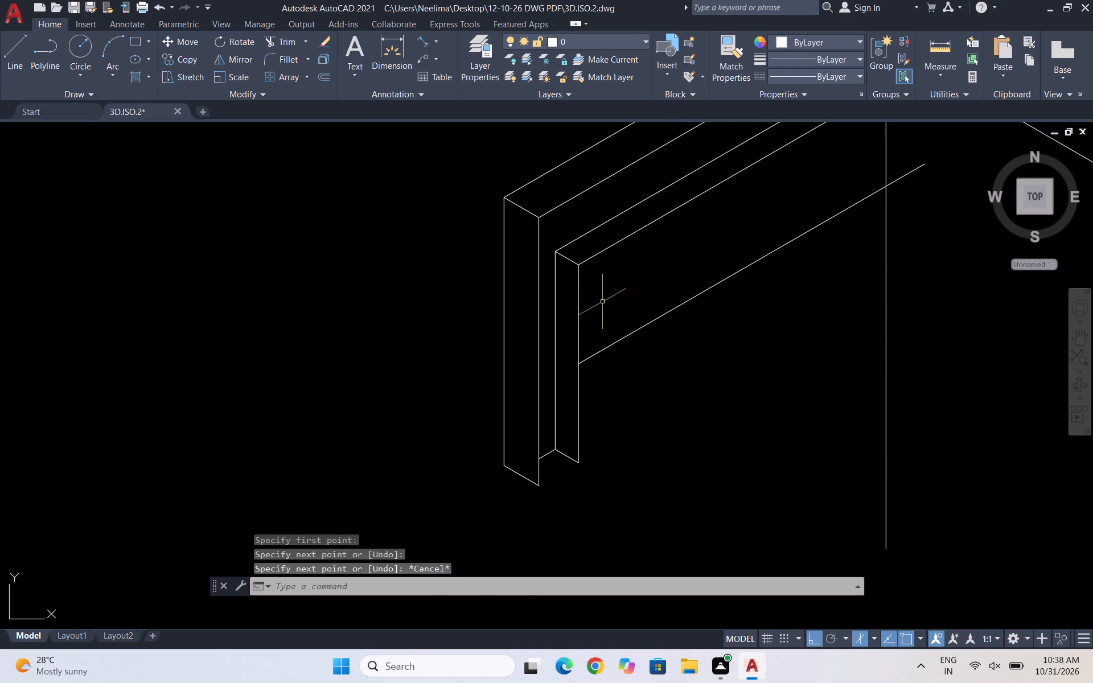
pyautogui.moveTo(604, 302); pyautogui.dragTo(587, 301)
pyautogui.click(574, 301)
pyautogui.write('CO')
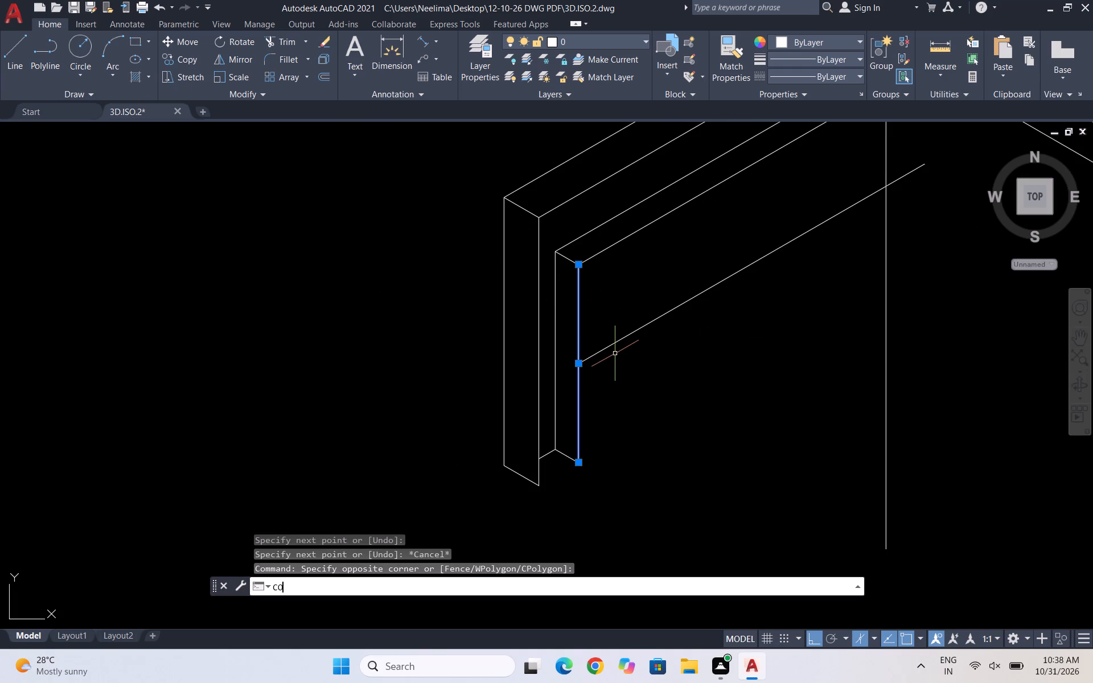
pyautogui.press('Return')
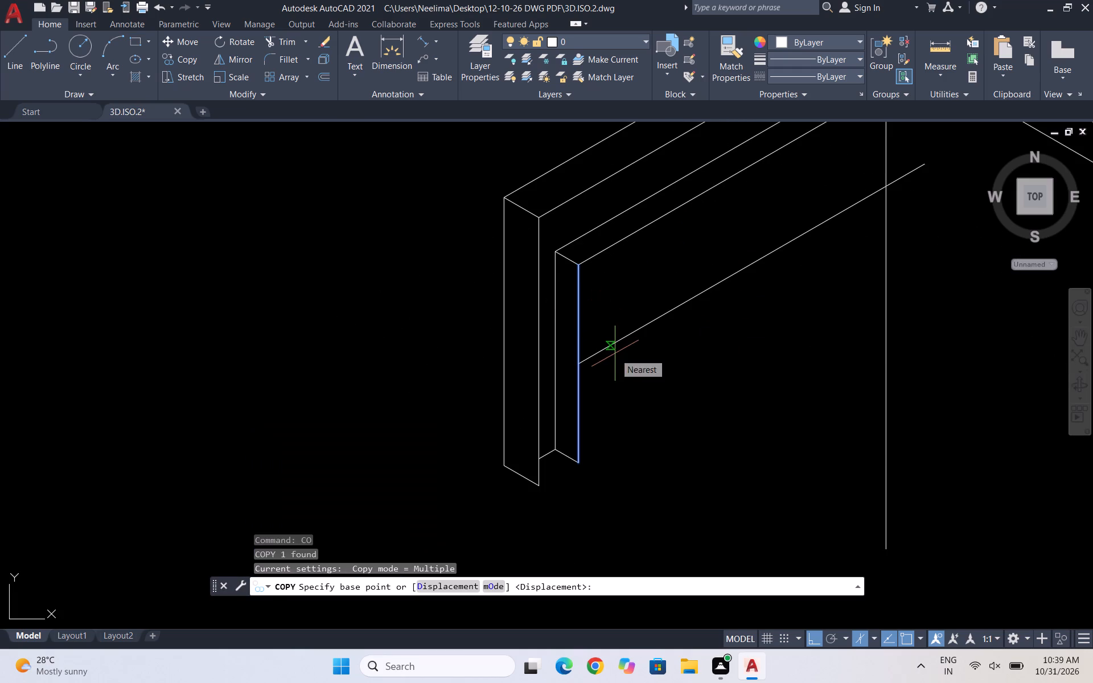
pyautogui.click(575, 264)
pyautogui.scroll(-2, 507, 306)
pyautogui.scroll(3, 629, 224)
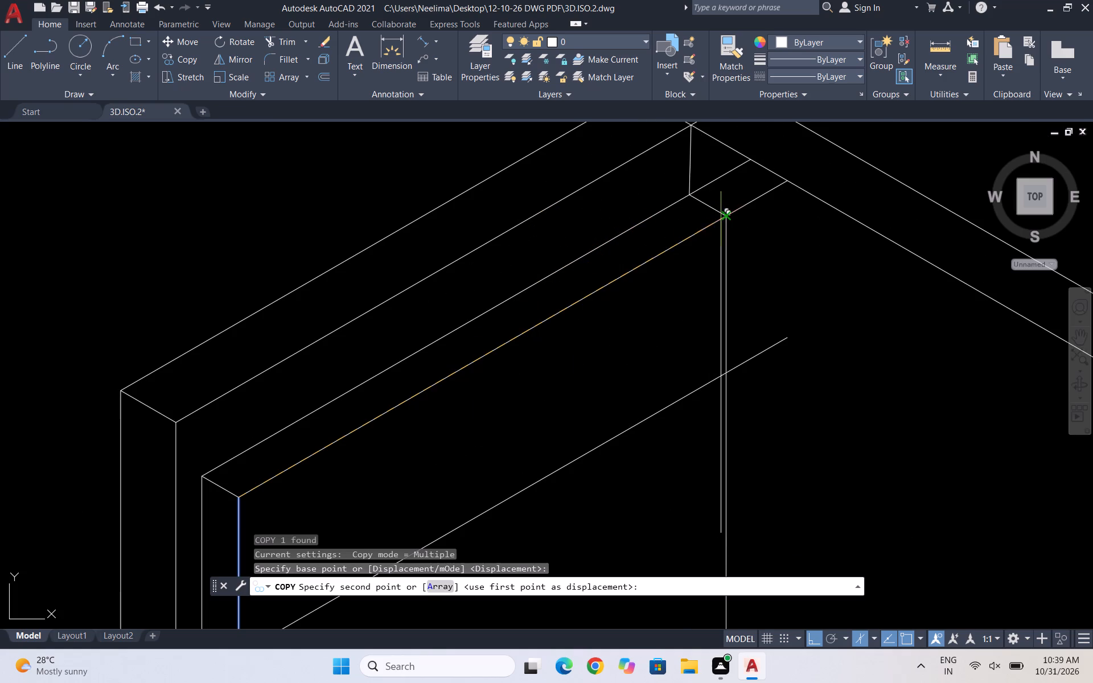
pyautogui.click(727, 215)
pyautogui.press('Escape')
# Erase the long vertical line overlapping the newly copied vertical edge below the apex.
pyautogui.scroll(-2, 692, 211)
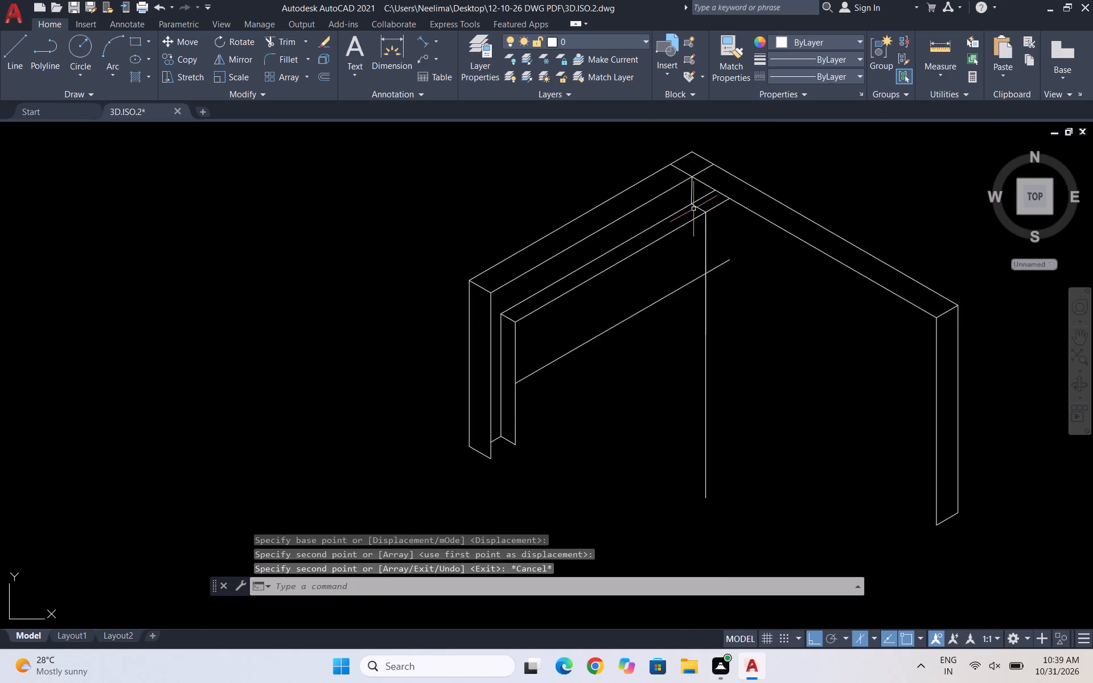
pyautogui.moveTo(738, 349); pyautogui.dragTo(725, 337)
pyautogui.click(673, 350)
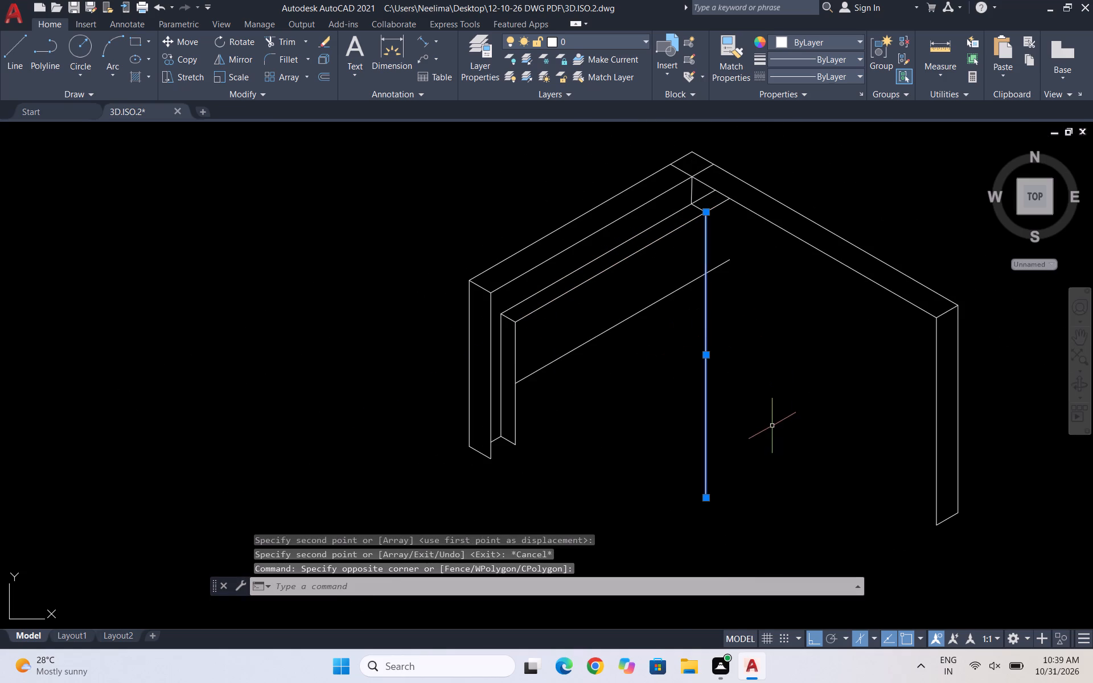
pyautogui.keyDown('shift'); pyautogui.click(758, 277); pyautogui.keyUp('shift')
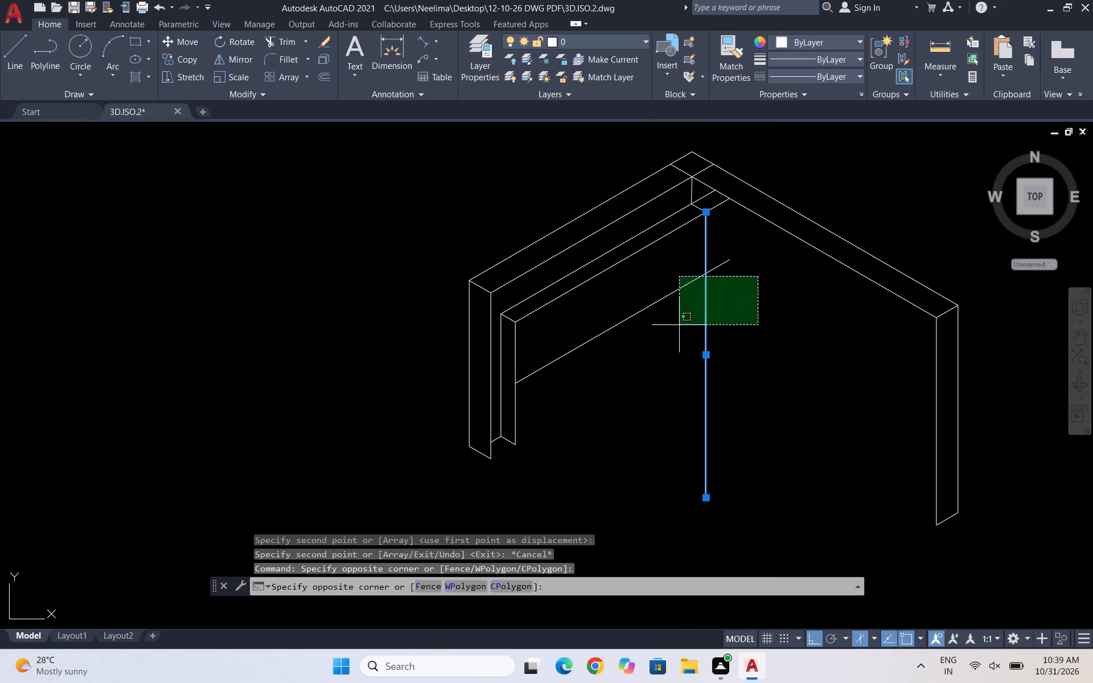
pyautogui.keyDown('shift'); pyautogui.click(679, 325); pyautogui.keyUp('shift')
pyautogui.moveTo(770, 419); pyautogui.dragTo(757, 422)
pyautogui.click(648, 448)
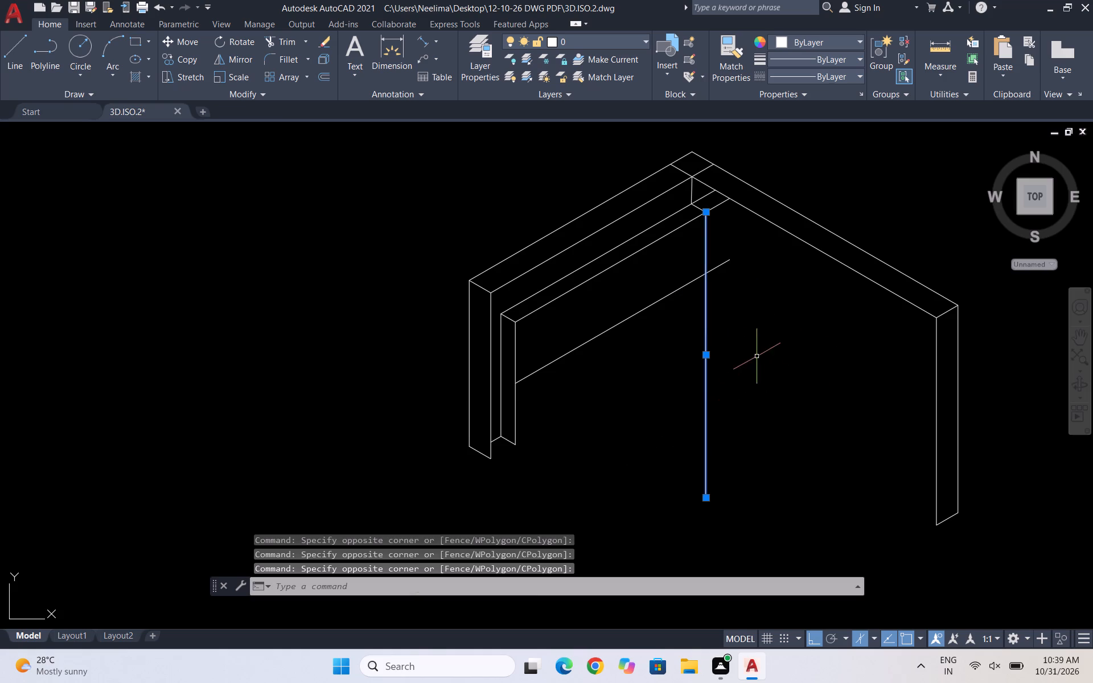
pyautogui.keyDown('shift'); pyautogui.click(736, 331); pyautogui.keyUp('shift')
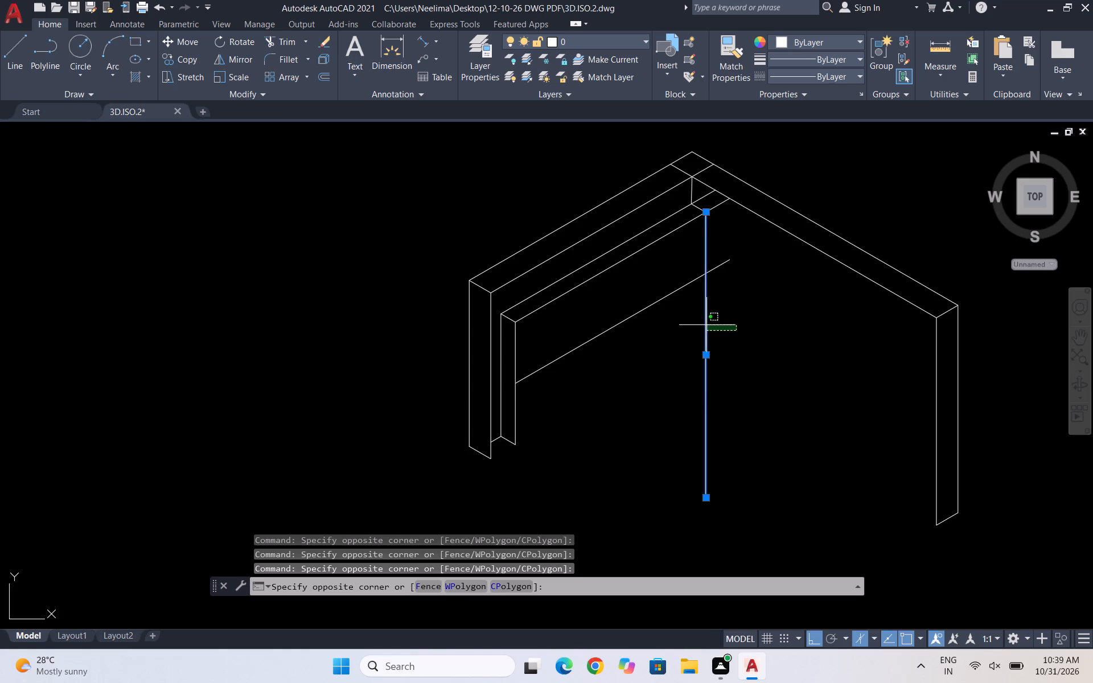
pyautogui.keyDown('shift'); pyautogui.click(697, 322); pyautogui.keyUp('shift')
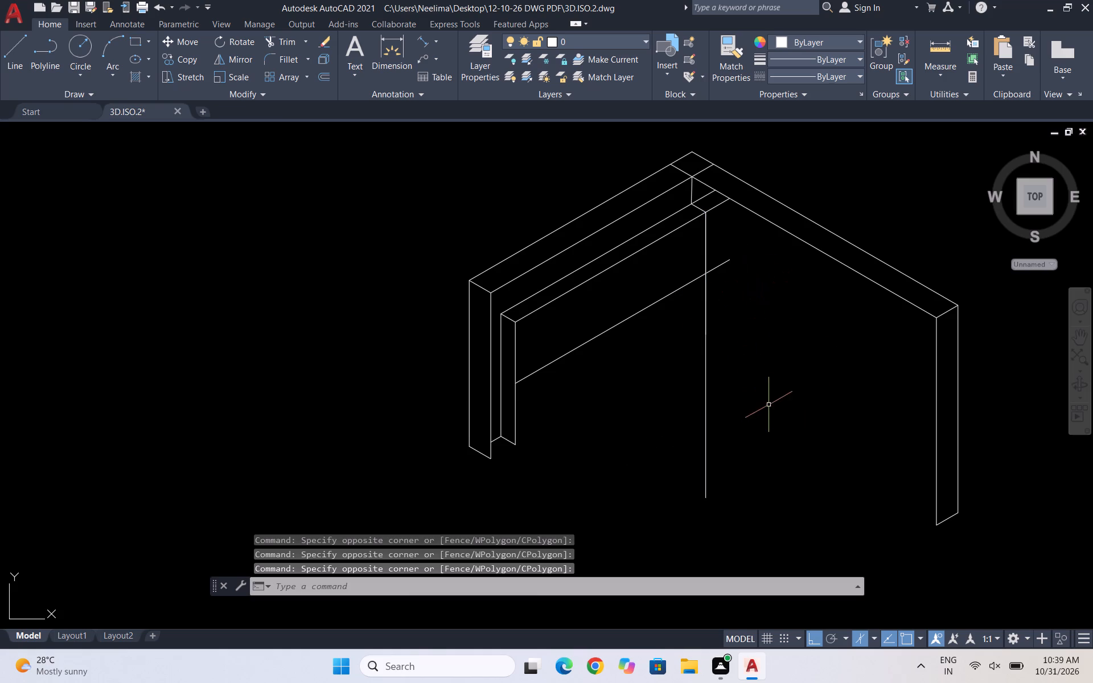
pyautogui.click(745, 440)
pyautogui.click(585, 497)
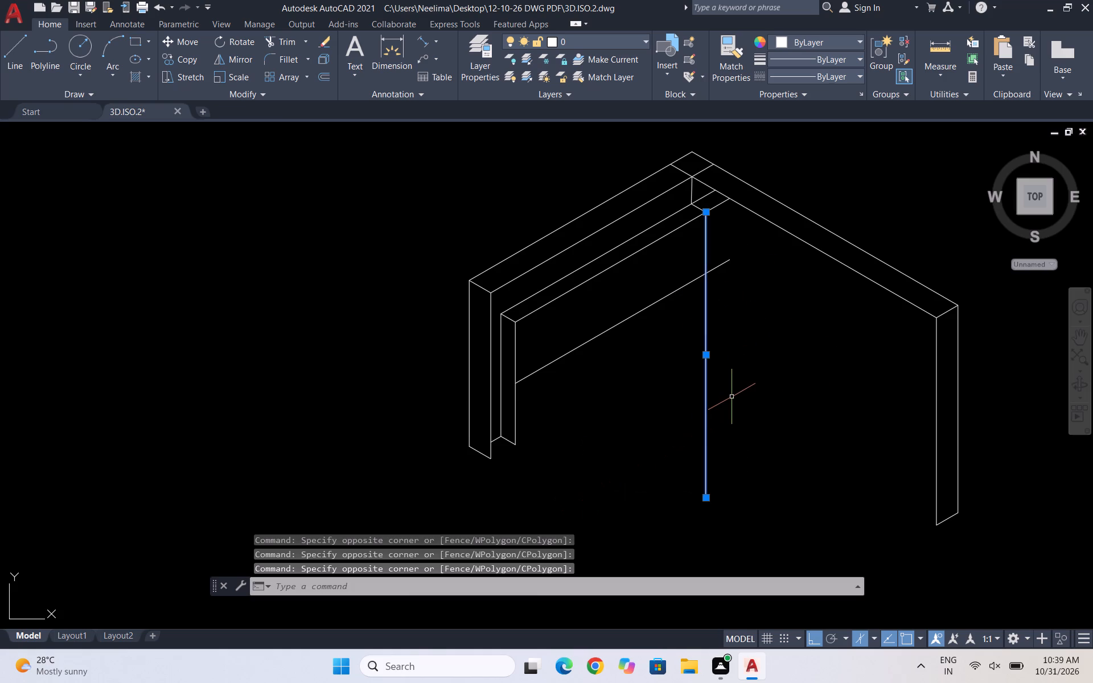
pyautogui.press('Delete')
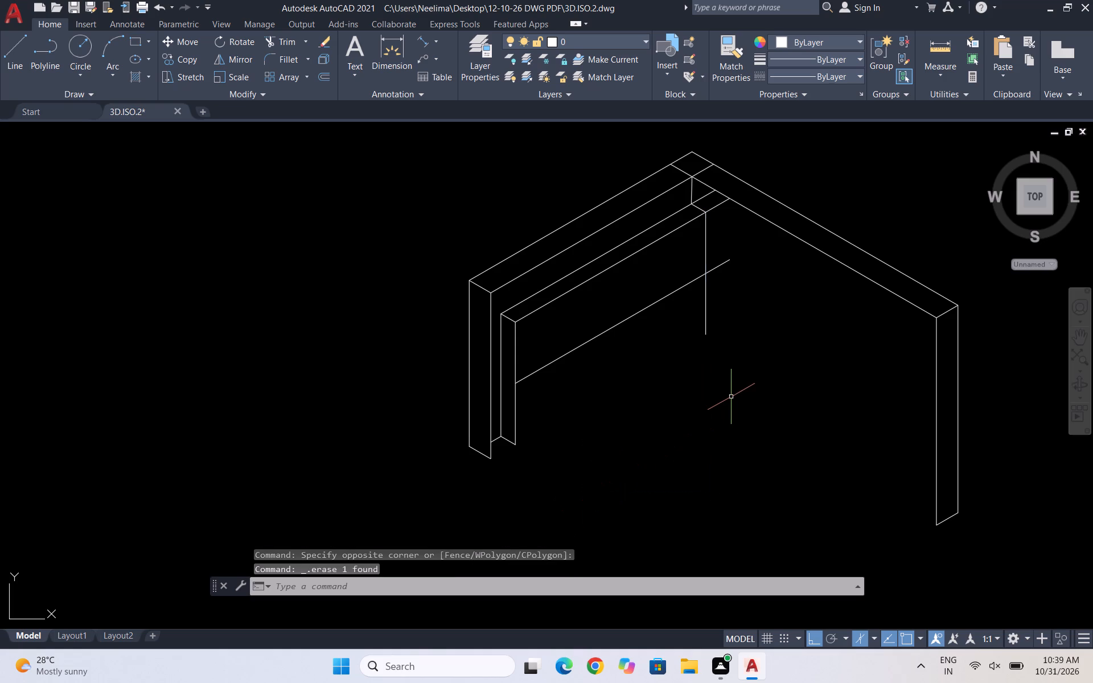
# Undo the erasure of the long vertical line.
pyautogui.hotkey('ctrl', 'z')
# Erase the long vertical line below the apex, keeping the shorter copied edge that overlaps it.
pyautogui.moveTo(734, 408); pyautogui.dragTo(680, 409)
pyautogui.click(667, 430)
pyautogui.press('BackSpace')
pyautogui.press('Delete')
pyautogui.press('Delete')
pyautogui.press('BackSpace')
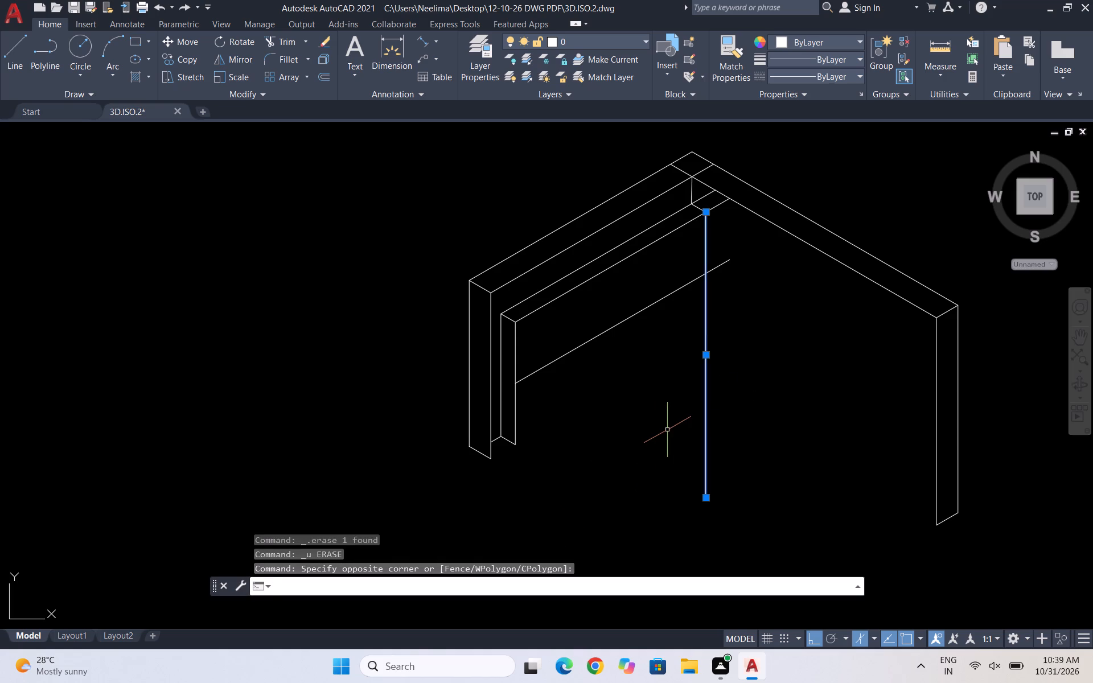
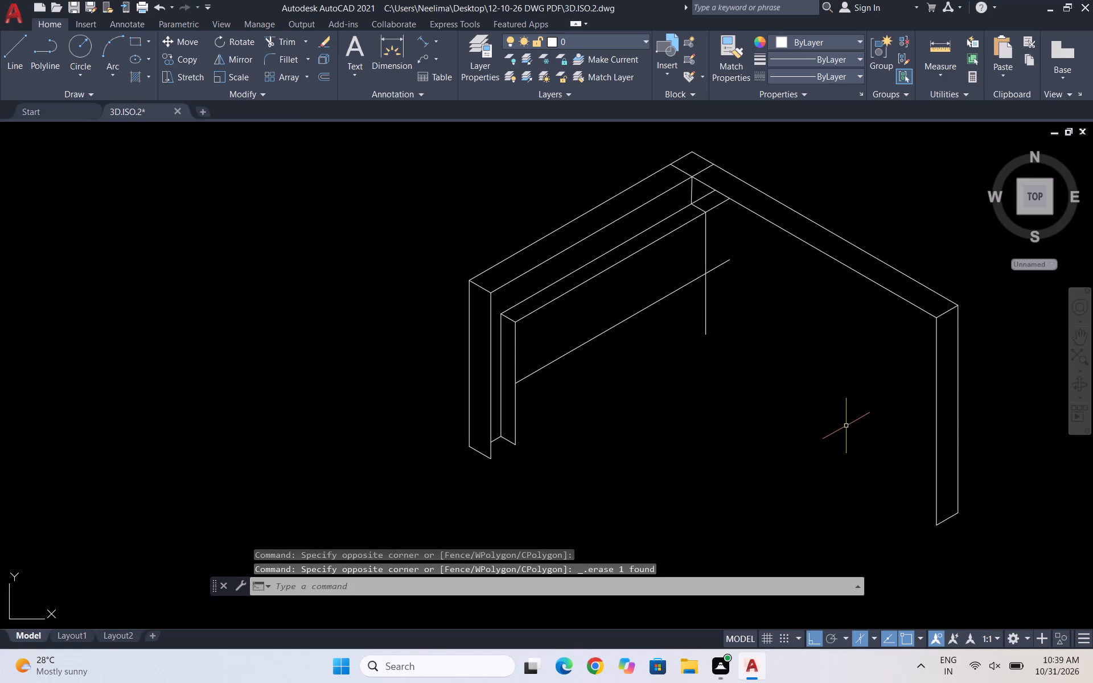
# Copy the inner panel's upper back edge from its outer end to the bottom end of the panel's front outer vertical edge.
pyautogui.press('Escape')
pyautogui.press('Escape')
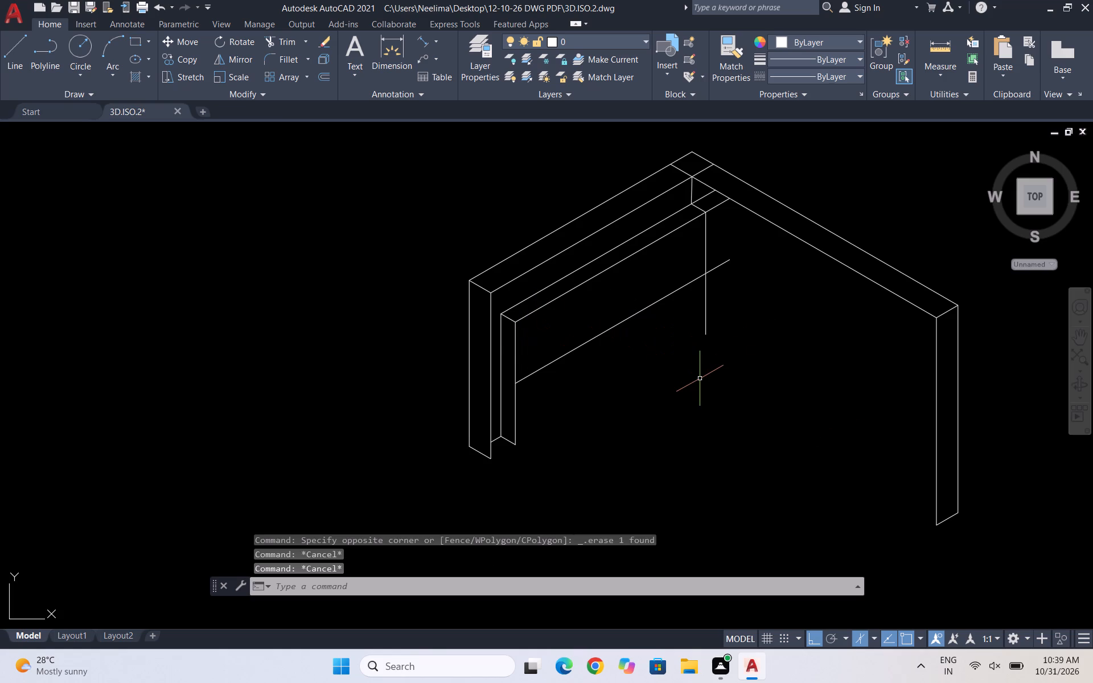
pyautogui.click(537, 291)
pyautogui.write('CO')
pyautogui.press('Return')
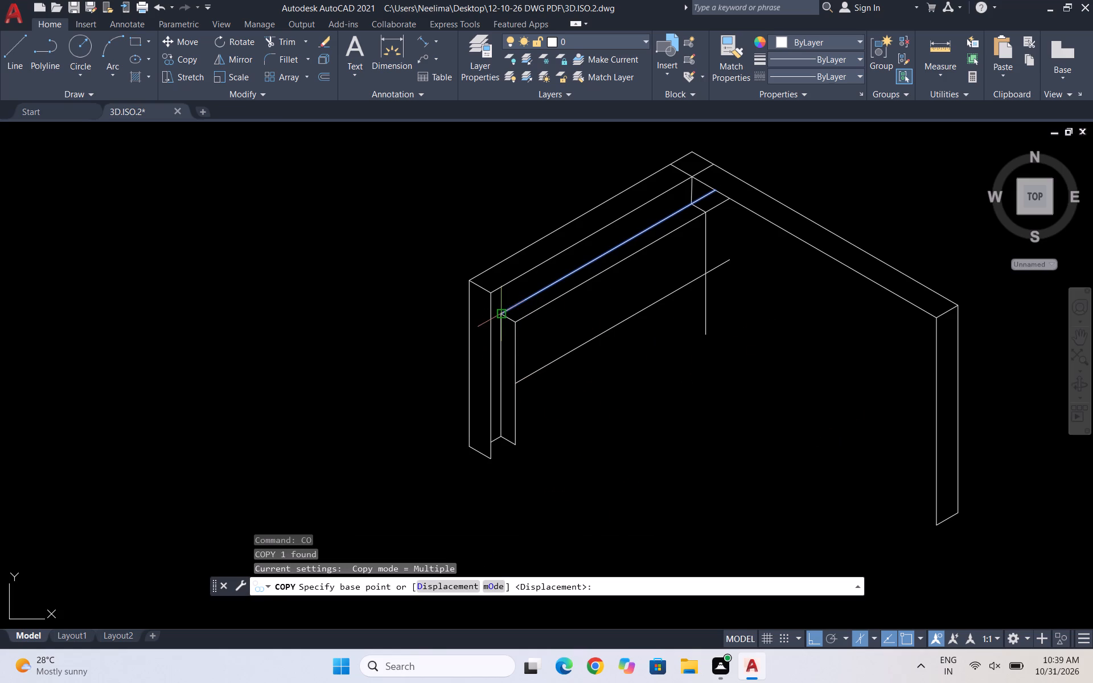
pyautogui.click(502, 310)
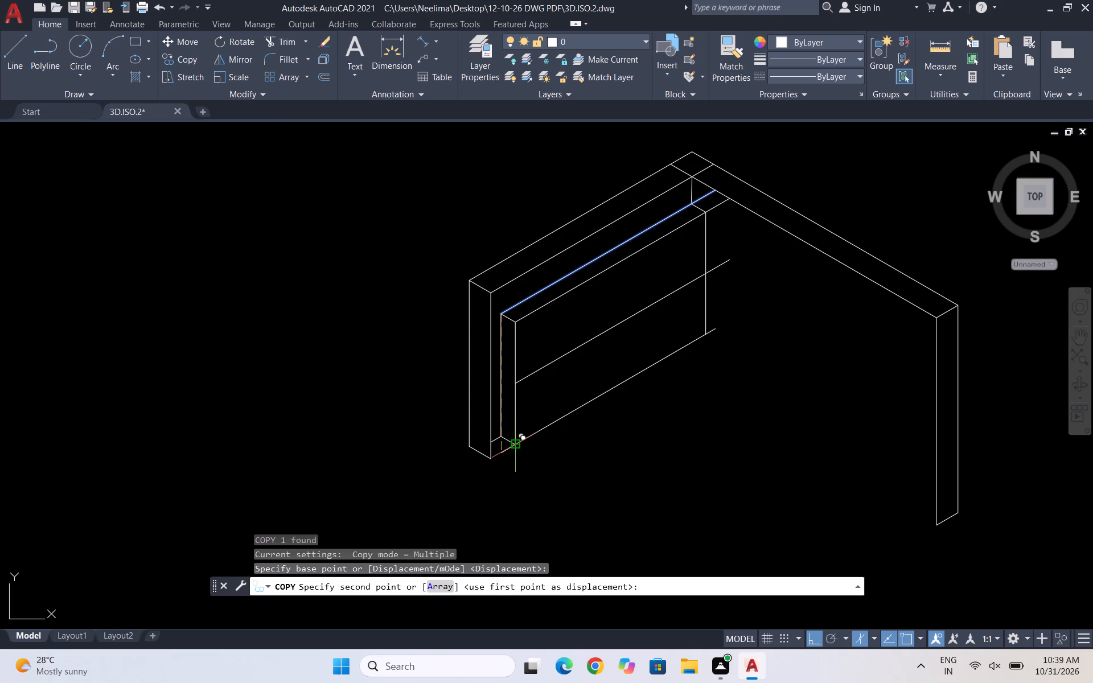
pyautogui.click(519, 445)
pyautogui.press('Escape')
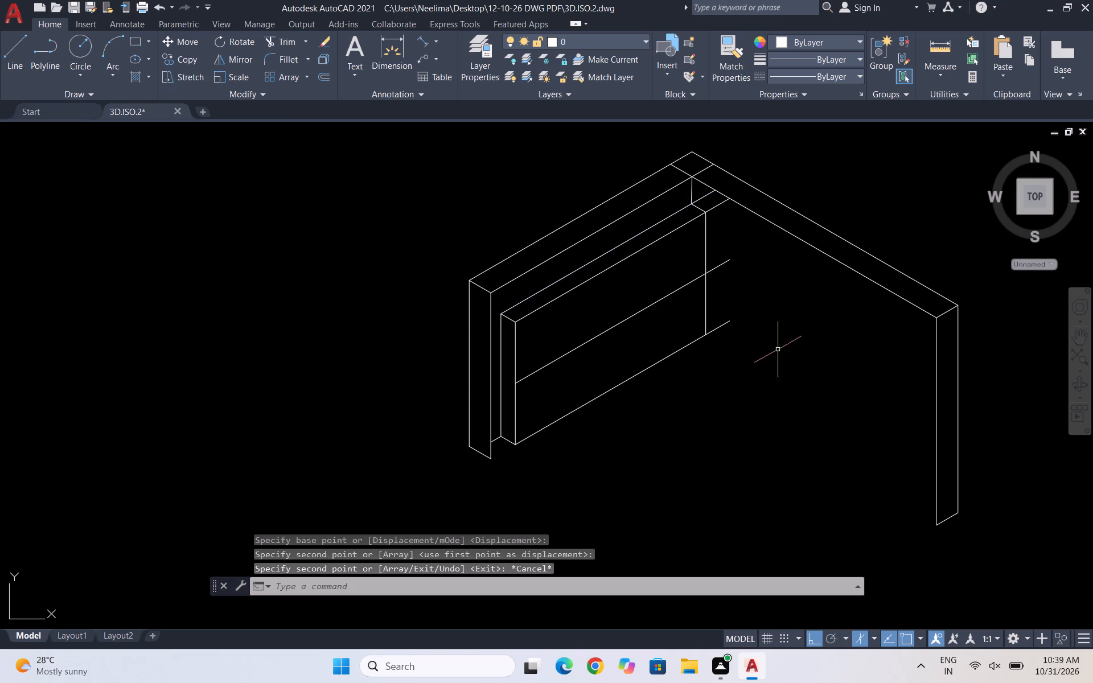
# Trim the ends of the panel's middle and bottom sloping lines that extend past the vertical edge below the apex.
pyautogui.write('TR')
pyautogui.press('Return')
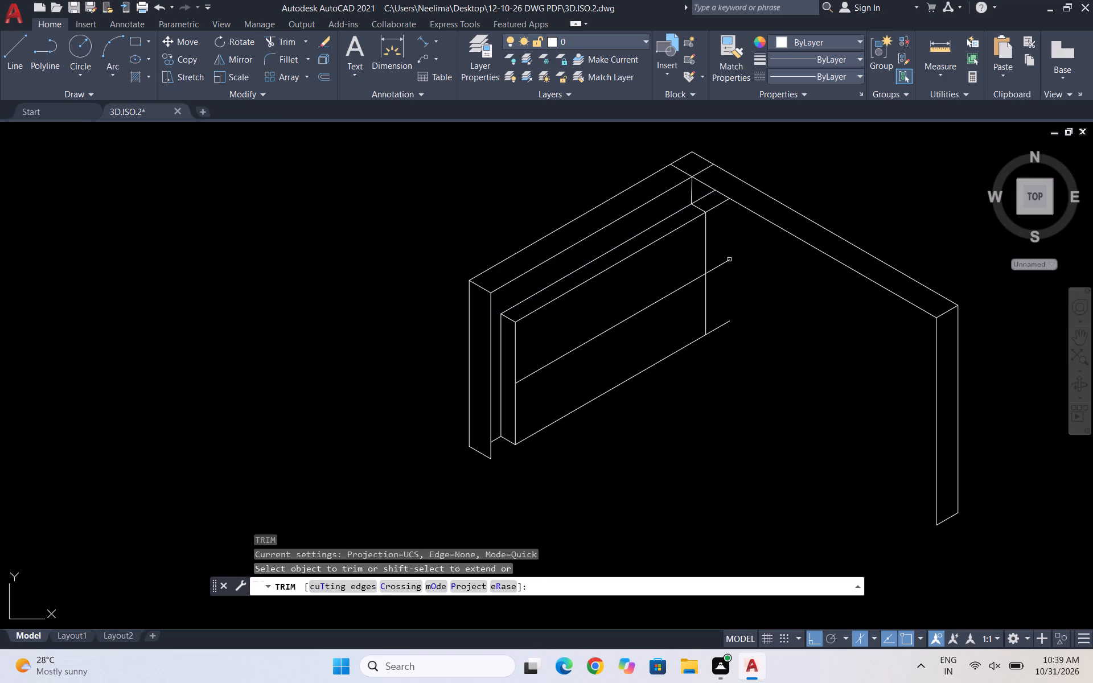
pyautogui.moveTo(716, 252); pyautogui.dragTo(727, 348)
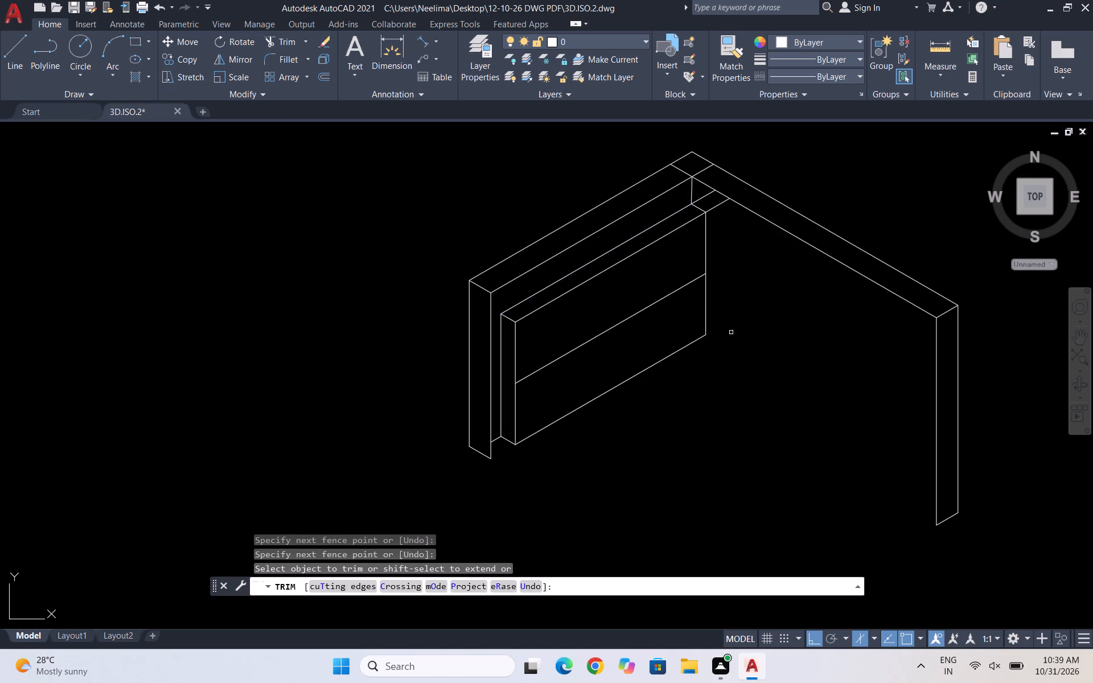
pyautogui.press('Escape')
pyautogui.press('Escape')
pyautogui.press('Escape')
pyautogui.press('Escape')
pyautogui.press('Escape')
pyautogui.press('Escape')
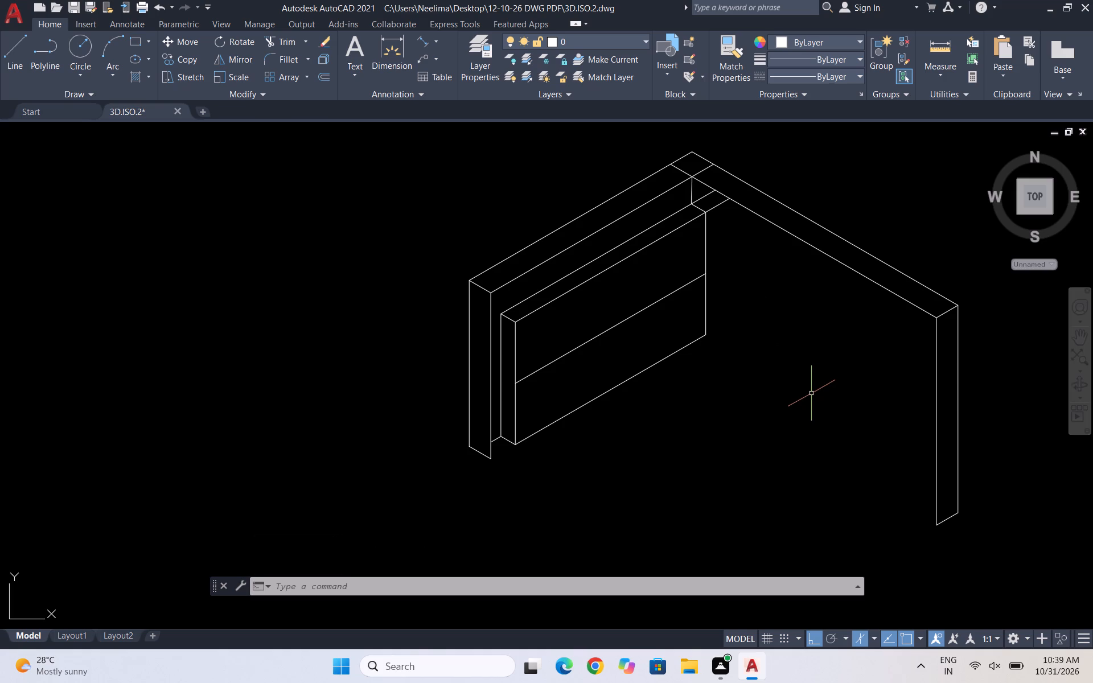
# Trim the ends of the panel's two upper sloping edges that extend past its short corner edge near the apex.
pyautogui.write('TR')
pyautogui.press('Return')
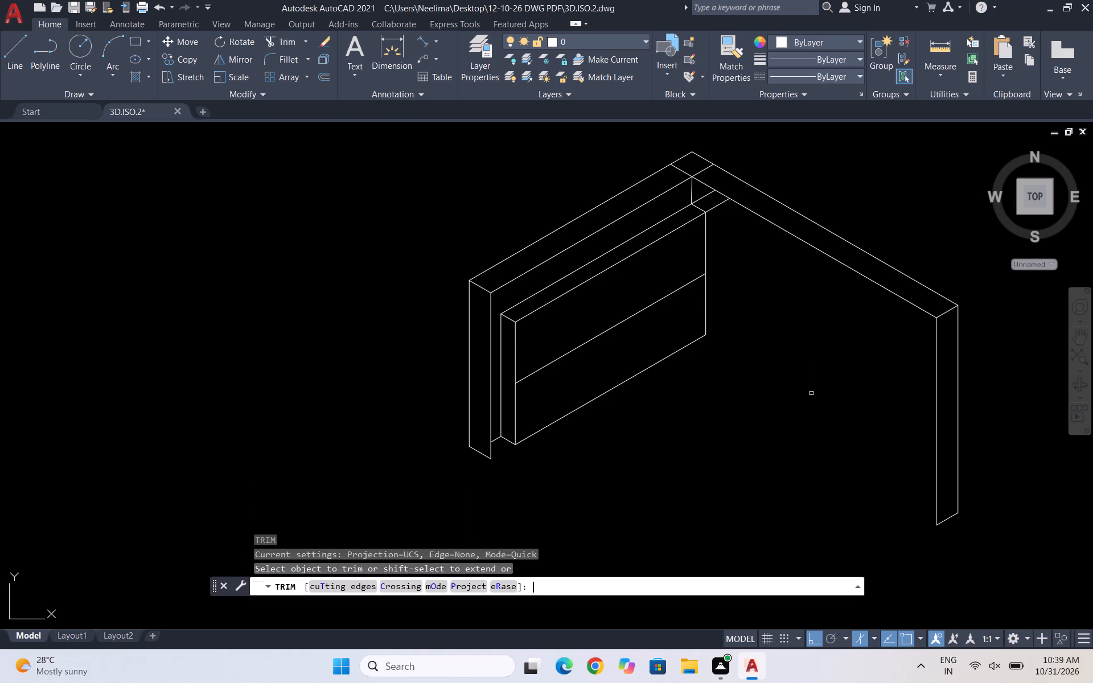
pyautogui.scroll(3, 709, 183)
pyautogui.click(676, 229)
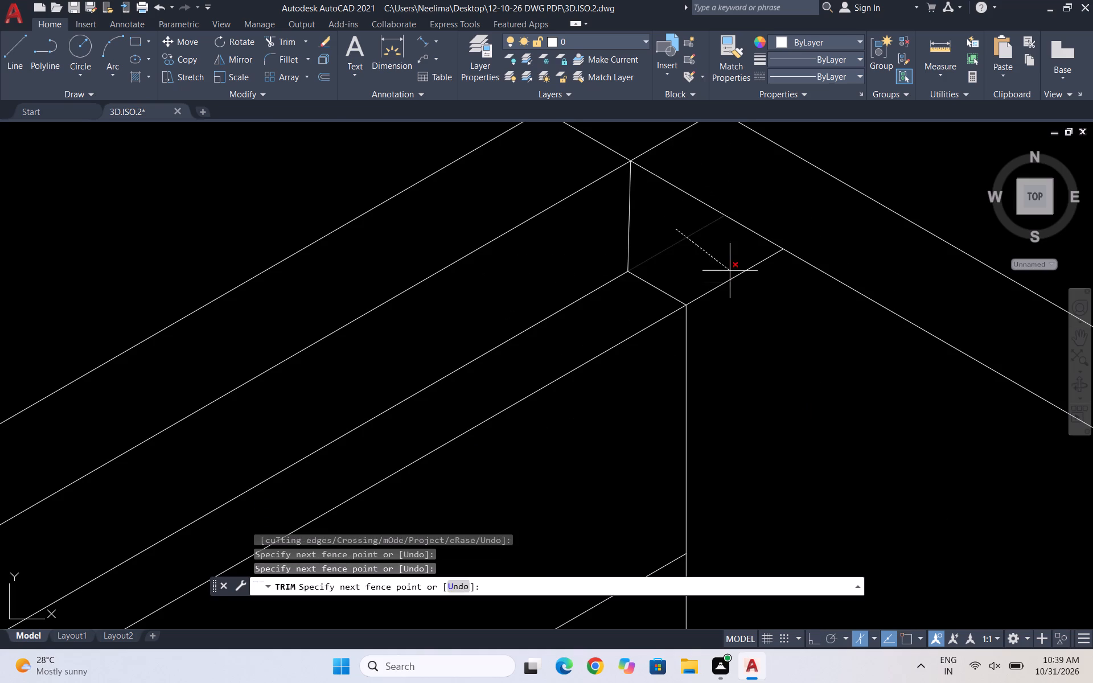
pyautogui.click(743, 298)
pyautogui.scroll(-3, 750, 289)
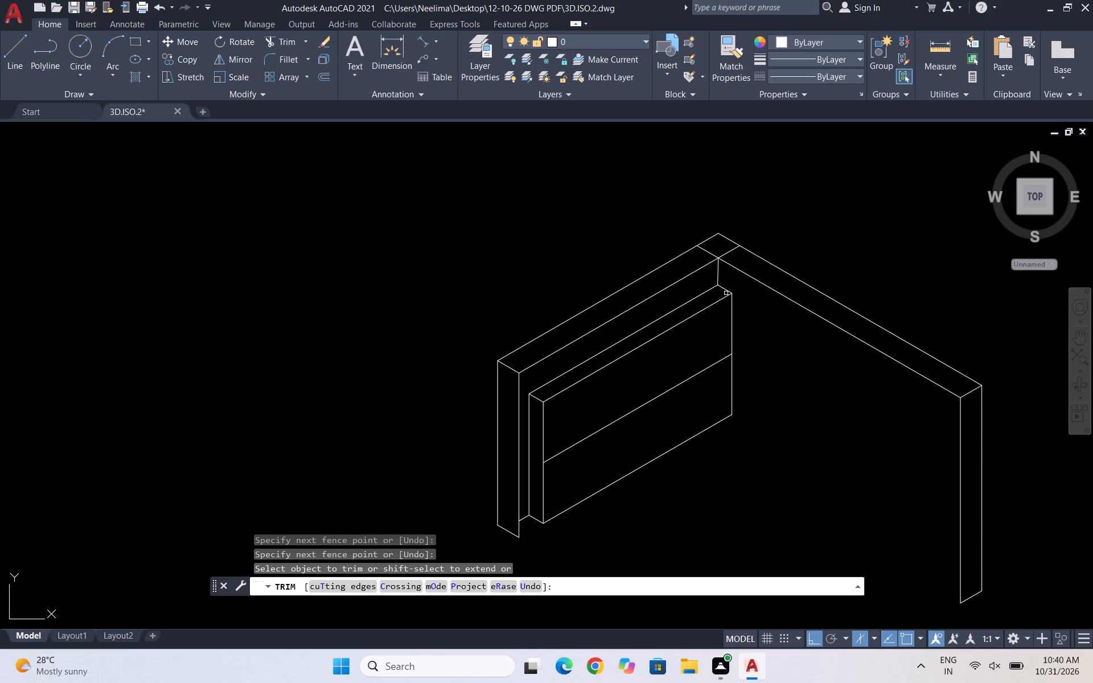
pyautogui.press('Escape')
pyautogui.press('Escape')
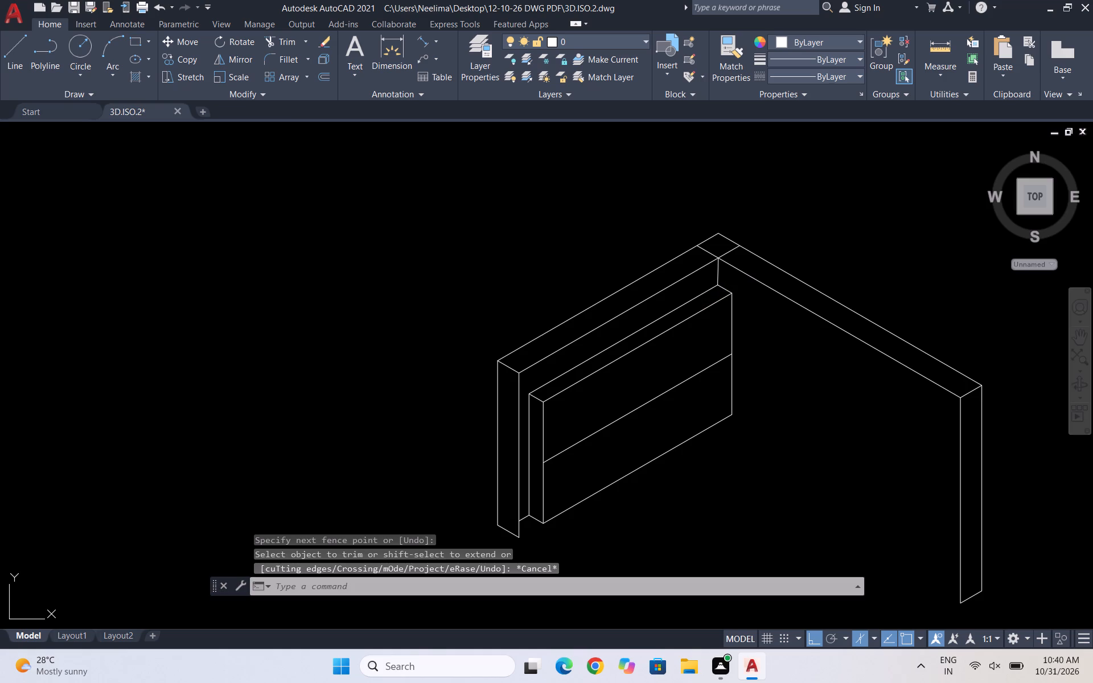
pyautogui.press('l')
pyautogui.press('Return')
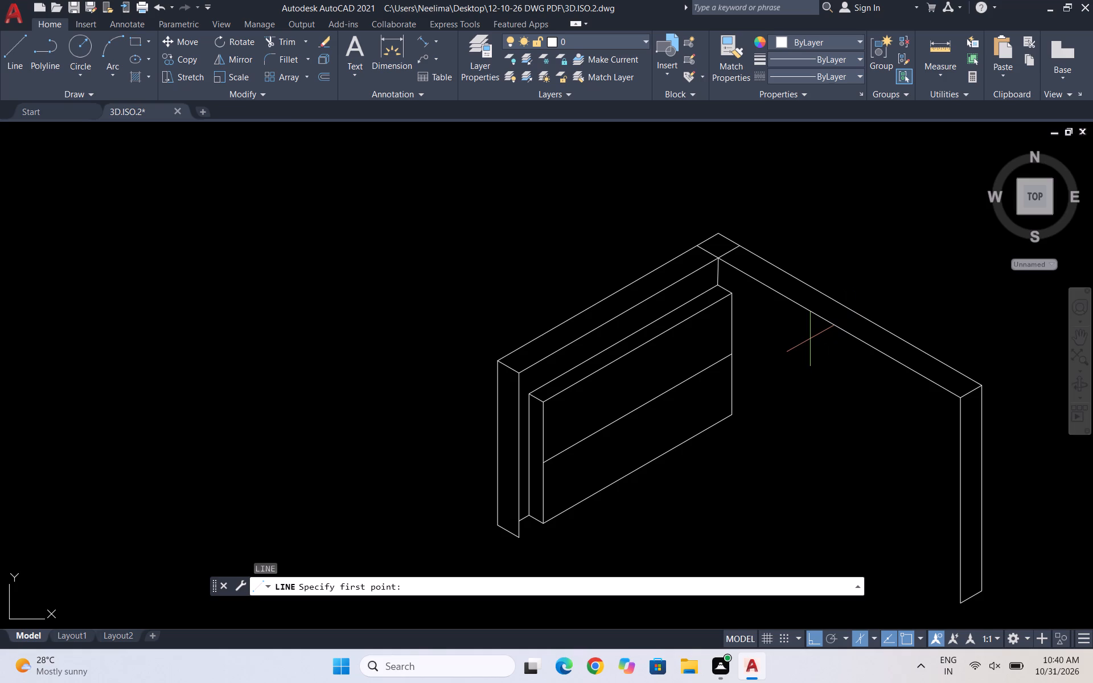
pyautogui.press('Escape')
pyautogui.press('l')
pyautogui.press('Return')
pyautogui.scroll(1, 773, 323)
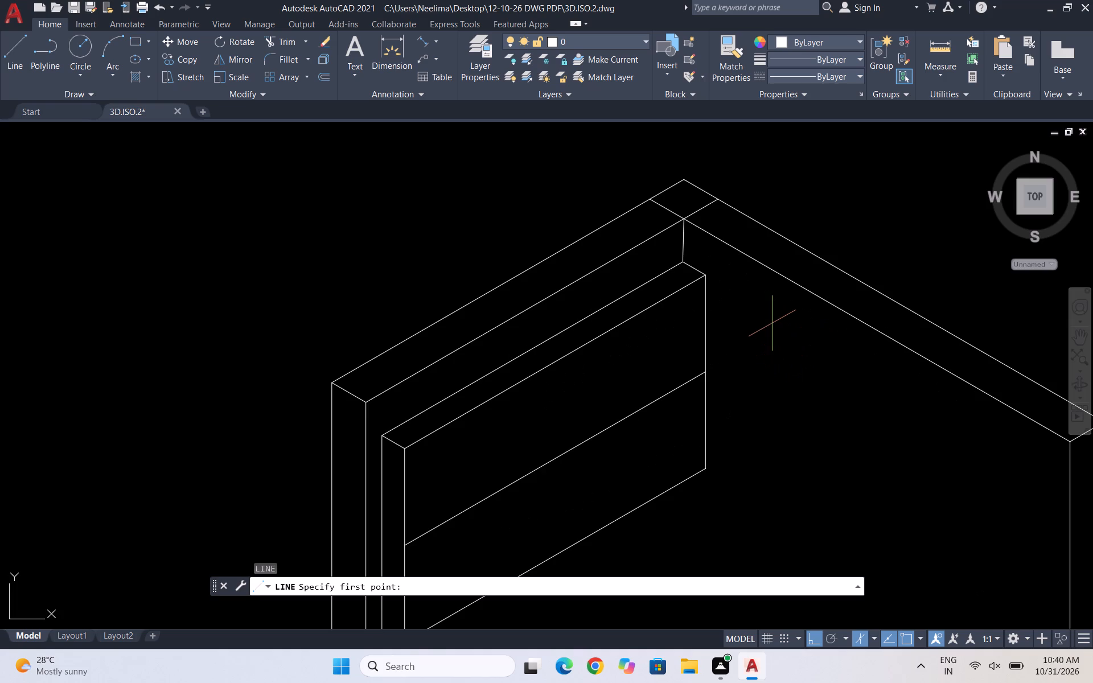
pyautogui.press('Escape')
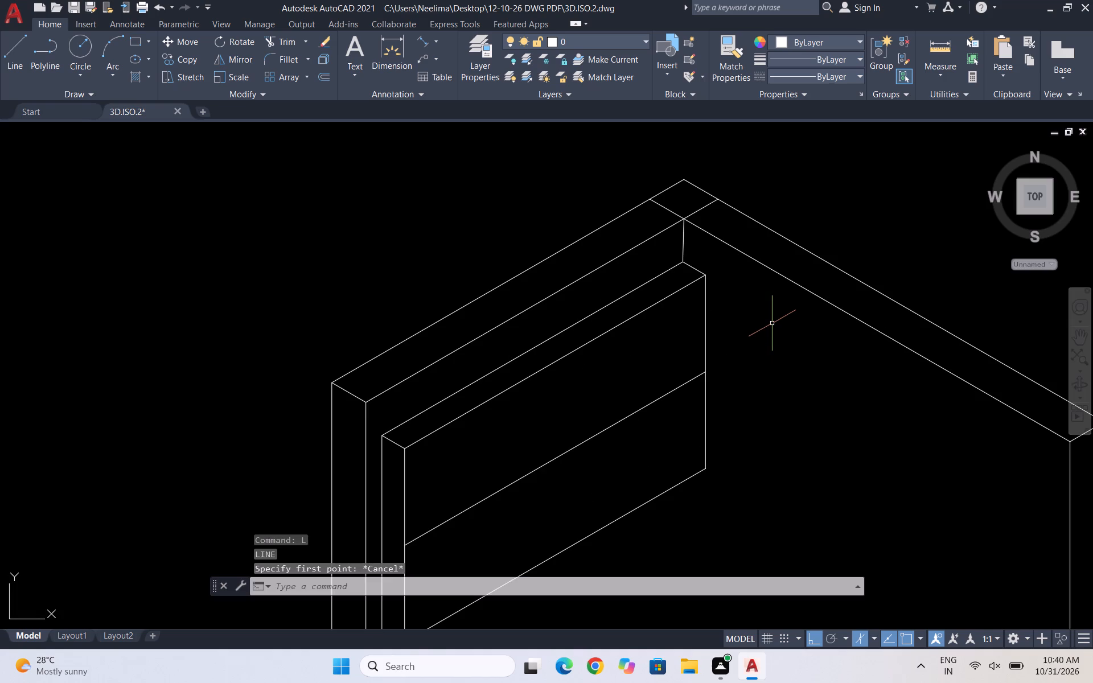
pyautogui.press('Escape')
# Offset the front face's top edge and outer vertical edge inward by 7.
pyautogui.press('o')
pyautogui.press('Return')
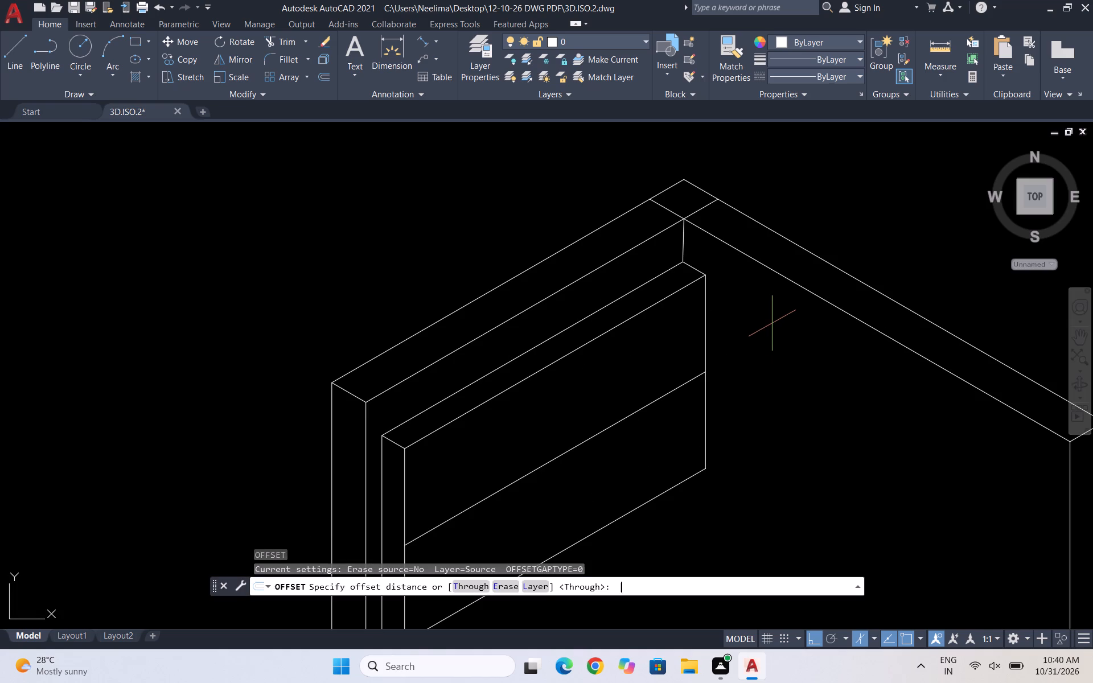
pyautogui.press('7')
pyautogui.press('Return')
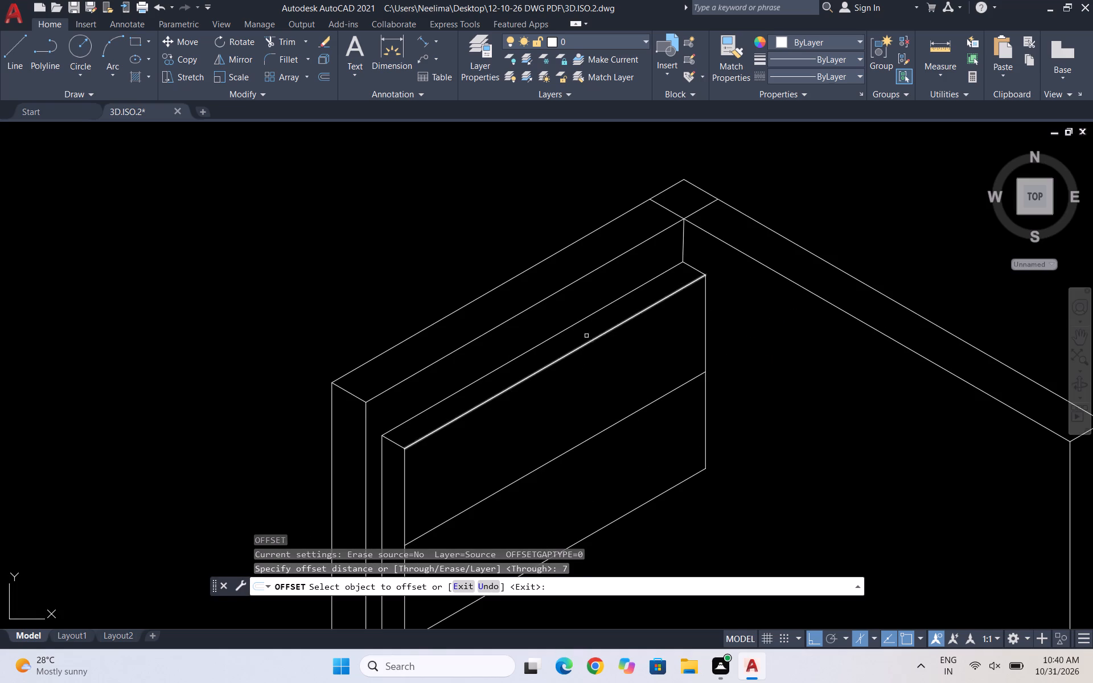
pyautogui.click(587, 340)
pyautogui.click(597, 357)
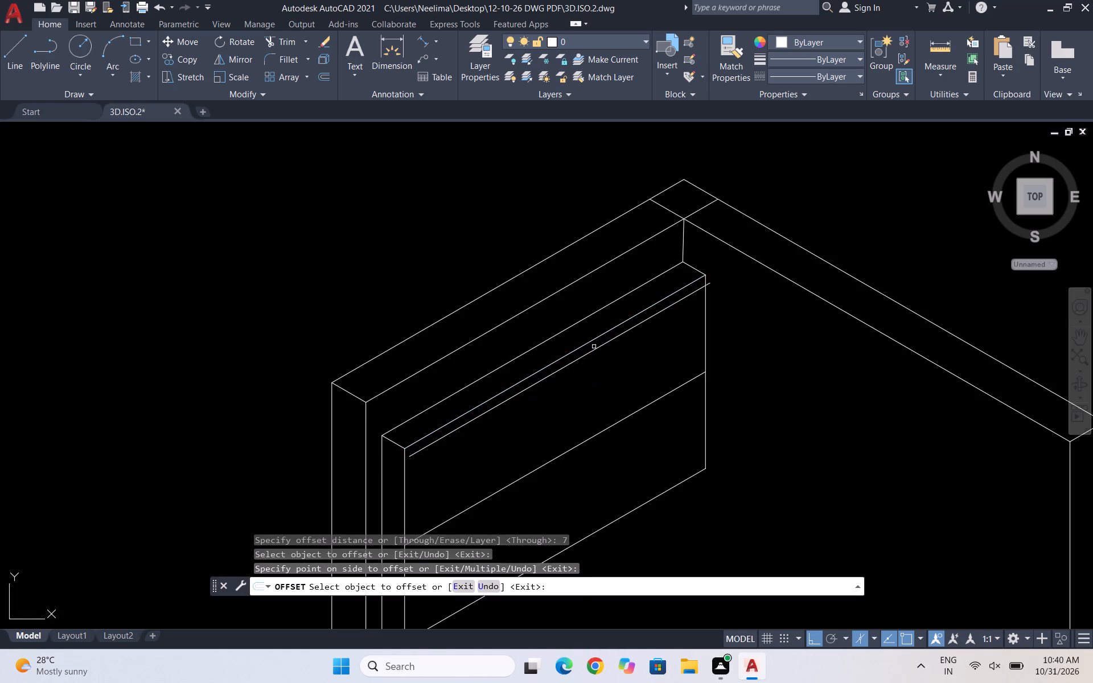
pyautogui.scroll(-2, 580, 336)
pyautogui.scroll(3, 518, 408)
pyautogui.moveTo(481, 357); pyautogui.dragTo(513, 350)
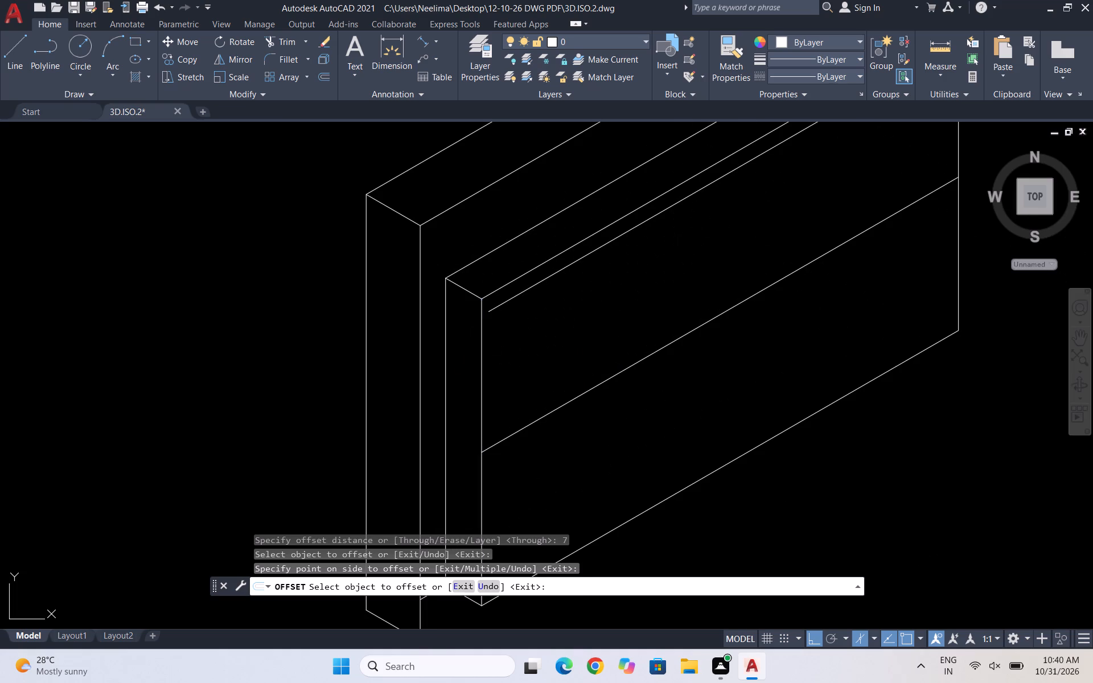
pyautogui.moveTo(513, 350); pyautogui.dragTo(520, 350)
pyautogui.click(520, 350)
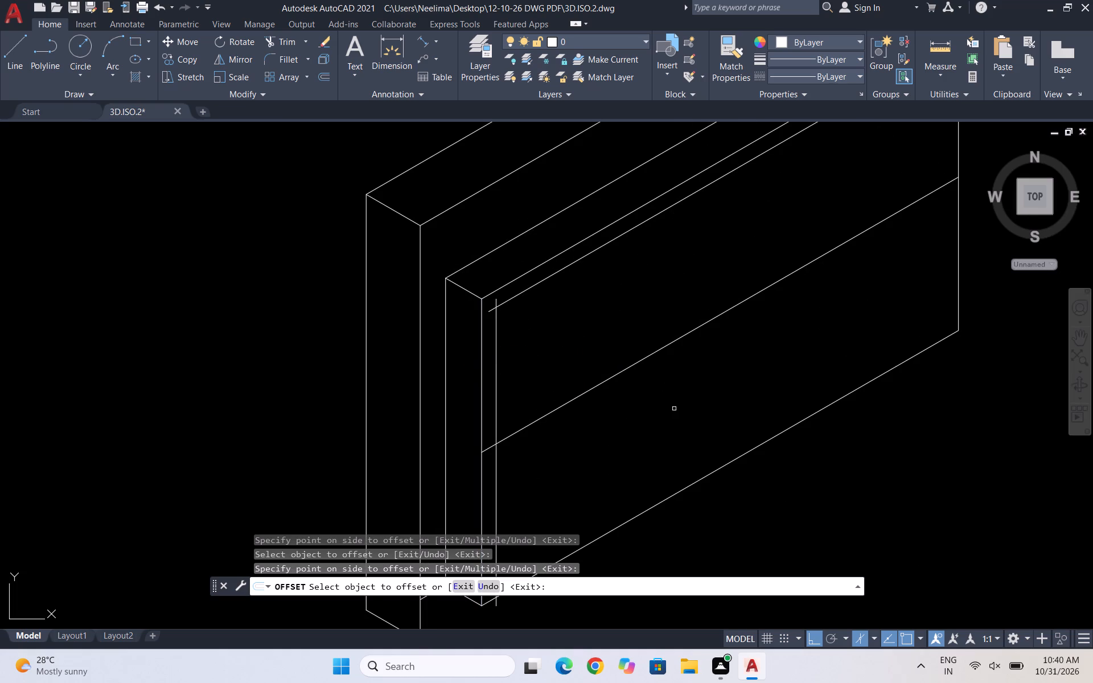
# Offset the front face's bottom edge and its vertical edge below the apex inward by 7.
pyautogui.click(707, 478)
pyautogui.click(695, 461)
pyautogui.scroll(-2, 750, 329)
pyautogui.scroll(1, 825, 271)
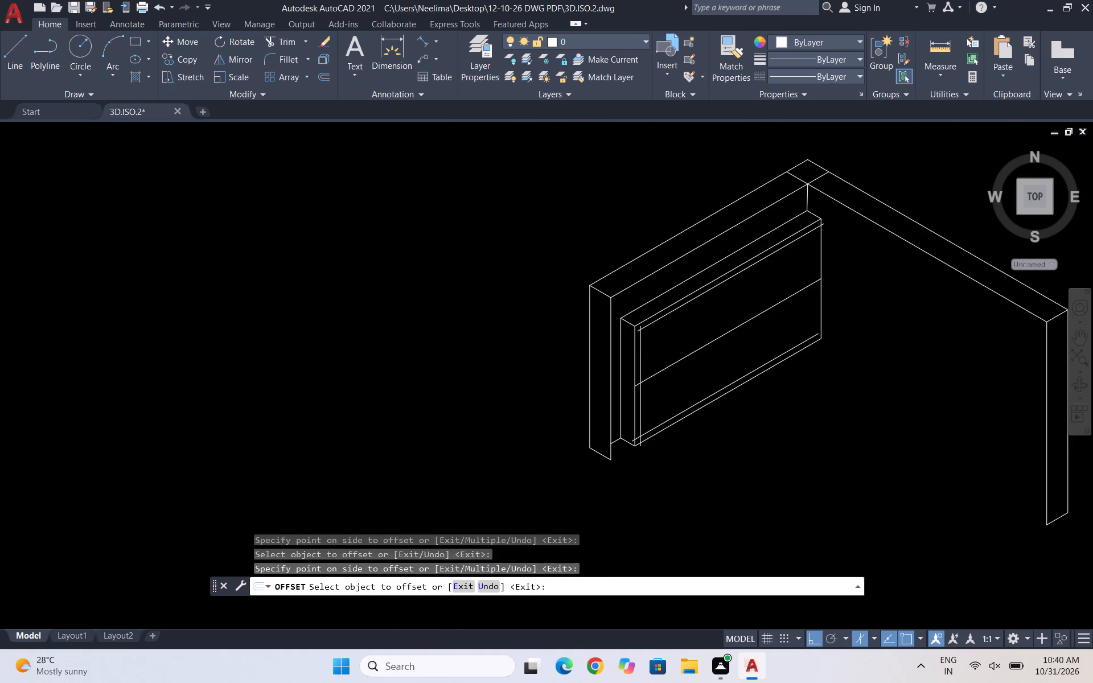
pyautogui.scroll(1, 825, 271)
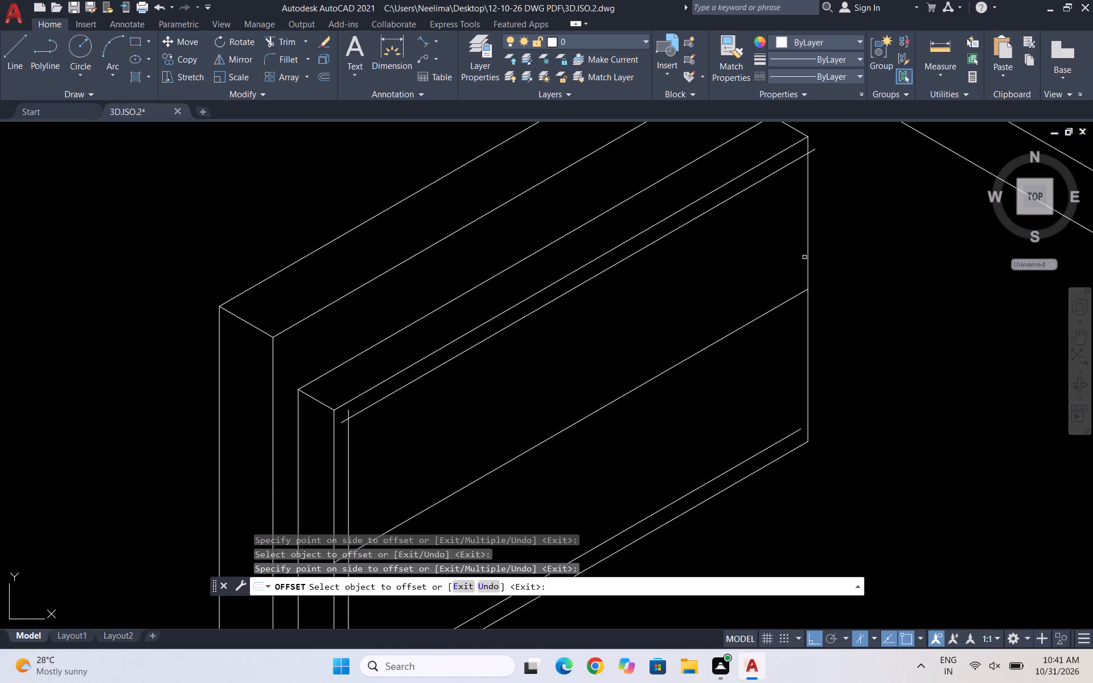
pyautogui.click(809, 257)
pyautogui.click(722, 295)
pyautogui.scroll(-3, 595, 290)
pyautogui.scroll(2, 604, 271)
pyautogui.press('Escape')
pyautogui.press('Escape')
pyautogui.press('Escape')
pyautogui.press('Escape')
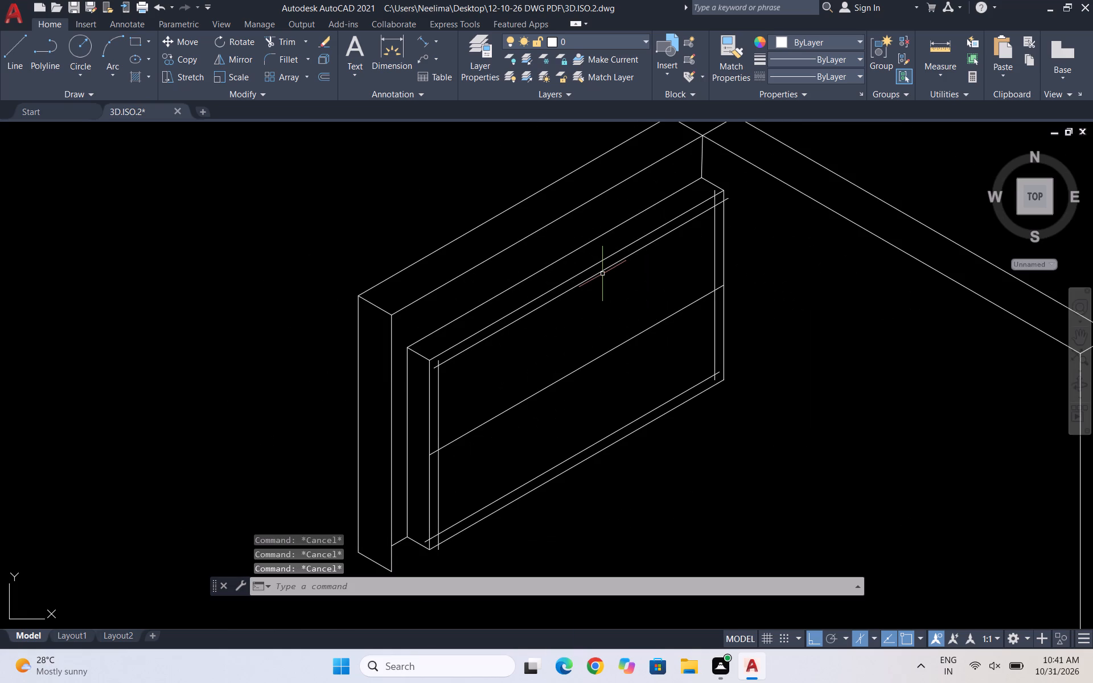
pyautogui.press('Escape')
pyautogui.press('Escape')
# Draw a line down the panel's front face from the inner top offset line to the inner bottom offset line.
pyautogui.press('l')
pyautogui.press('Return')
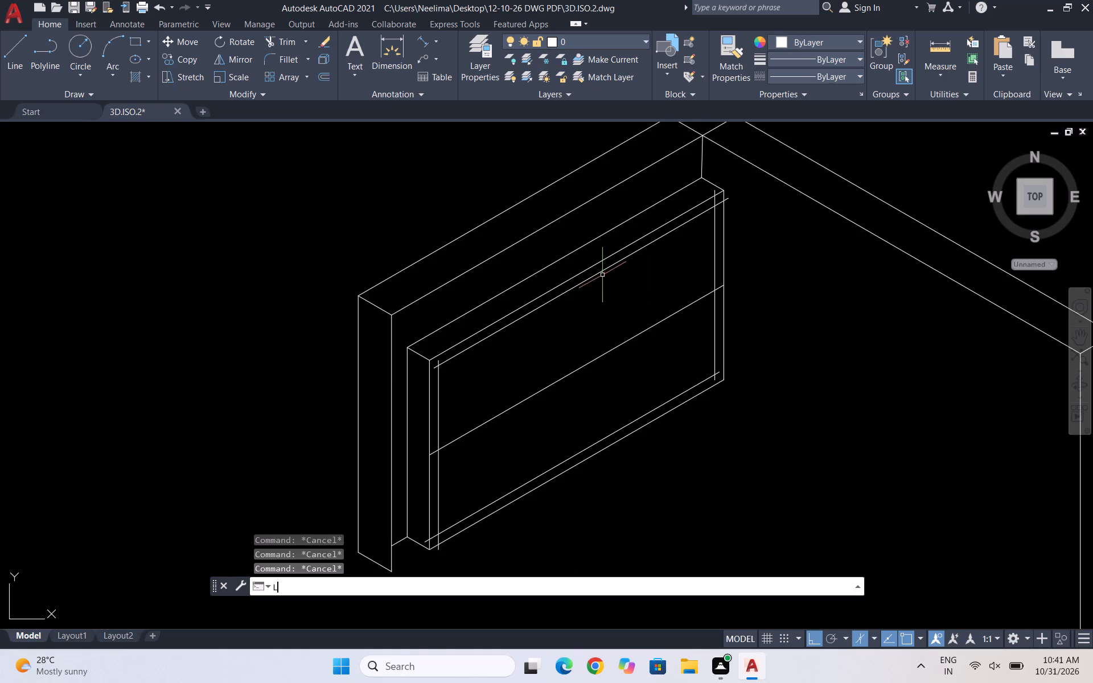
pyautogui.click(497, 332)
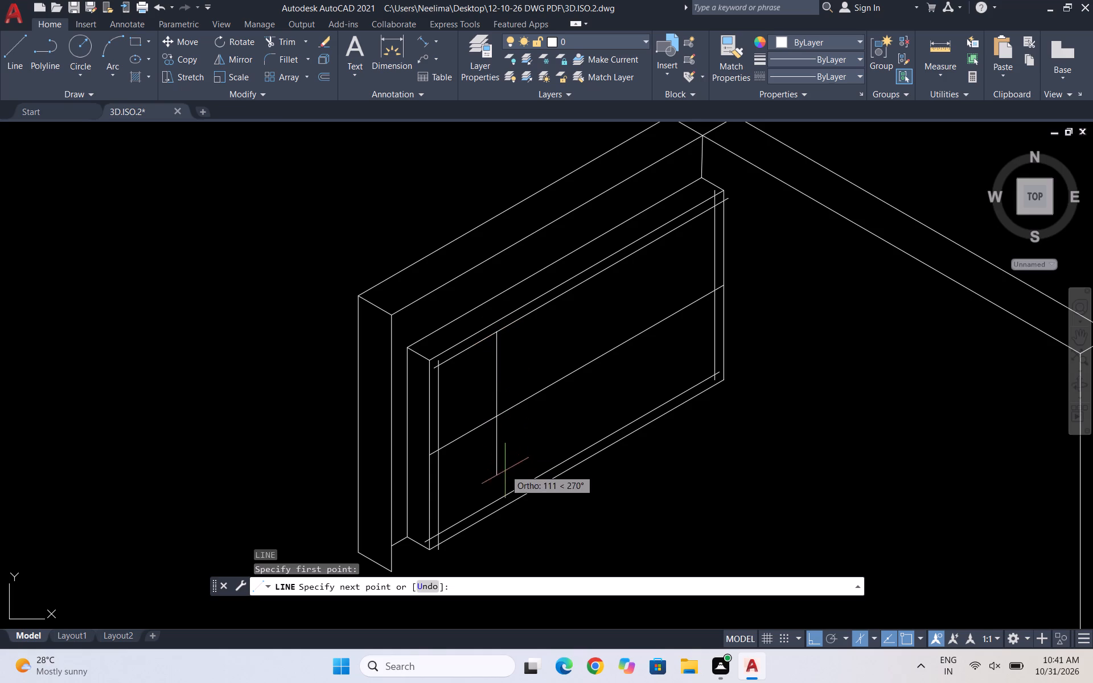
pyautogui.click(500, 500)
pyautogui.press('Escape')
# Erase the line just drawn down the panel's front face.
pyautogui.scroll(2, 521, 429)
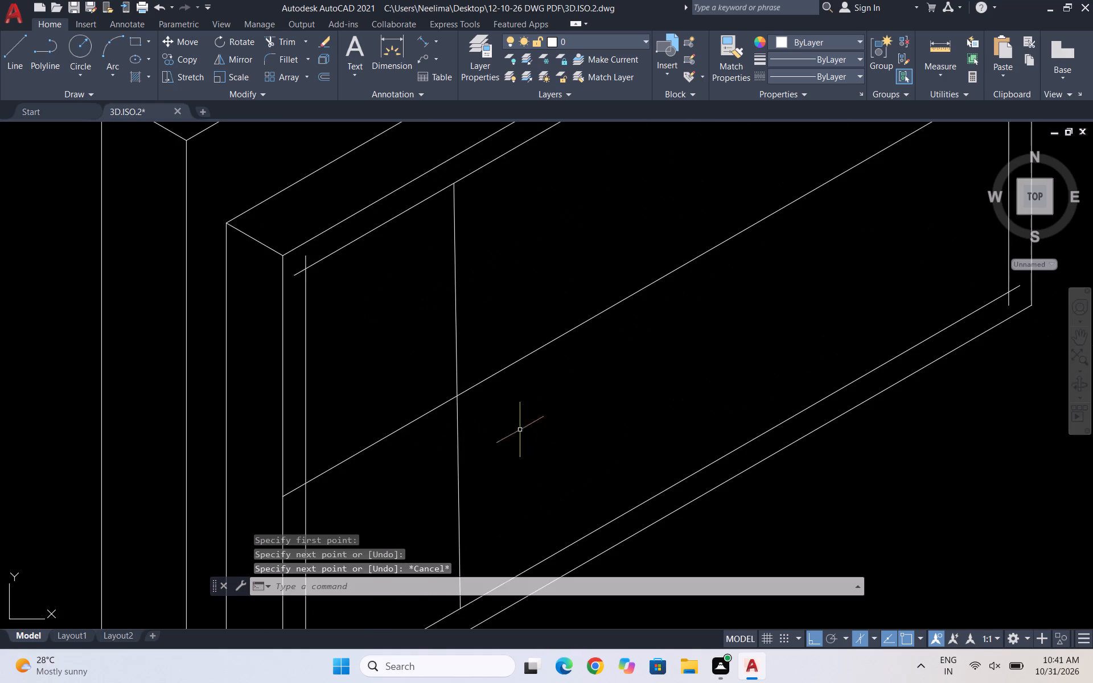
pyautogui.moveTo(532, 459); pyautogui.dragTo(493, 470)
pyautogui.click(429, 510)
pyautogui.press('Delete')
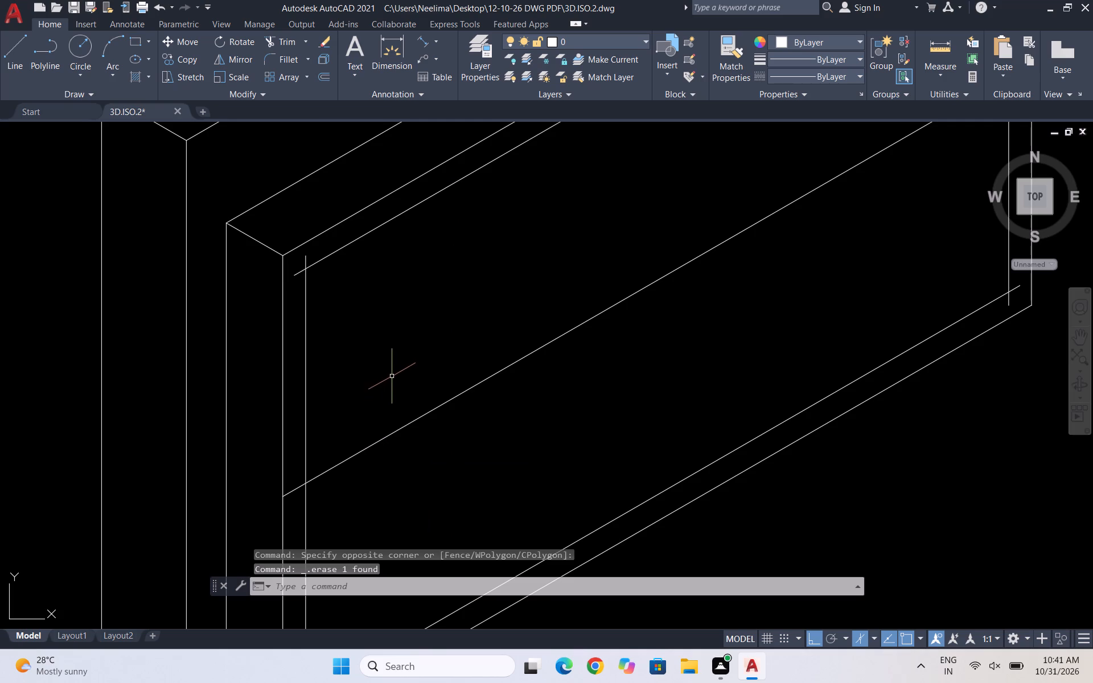
# Copy the outer inset vertical line along the inner top line, using their intersection as the base point.
pyautogui.scroll(2, 313, 270)
pyautogui.click(299, 330)
pyautogui.click(282, 319)
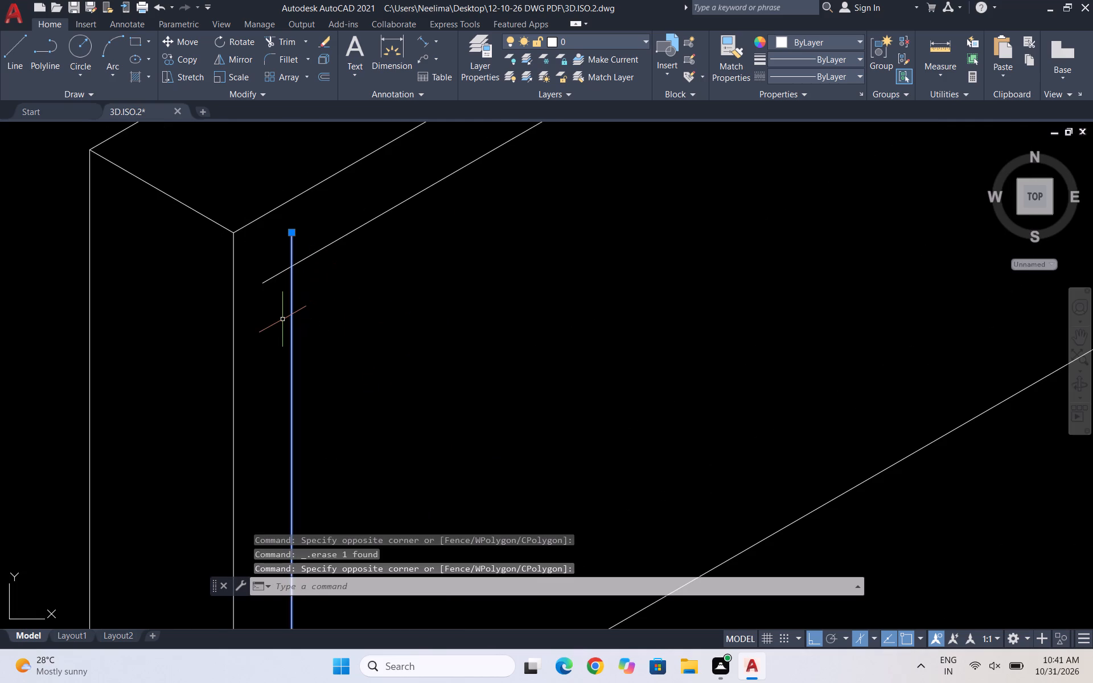
pyautogui.write('CO')
pyautogui.press('Return')
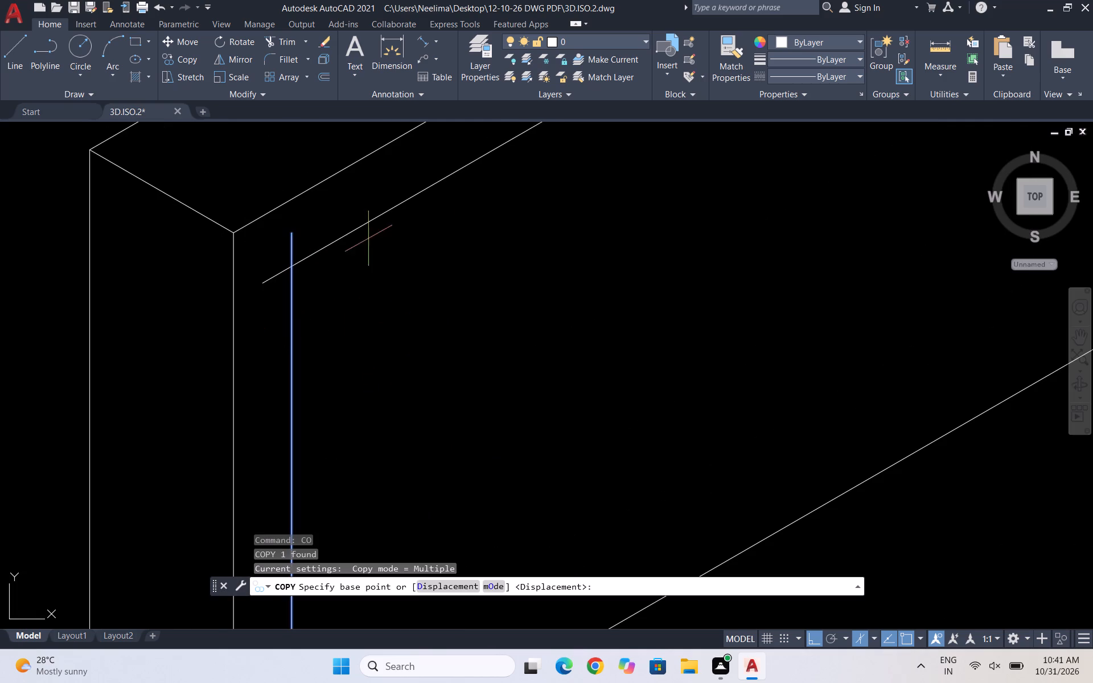
pyautogui.click(293, 264)
pyautogui.scroll(-3, 269, 293)
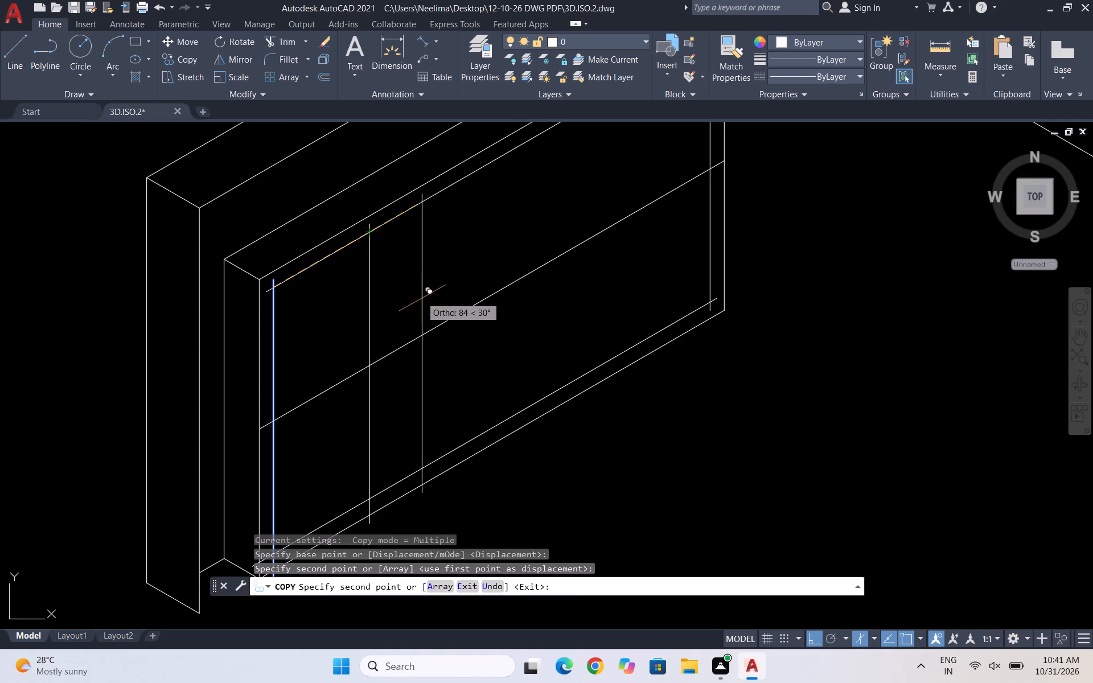
pyautogui.press('Escape')
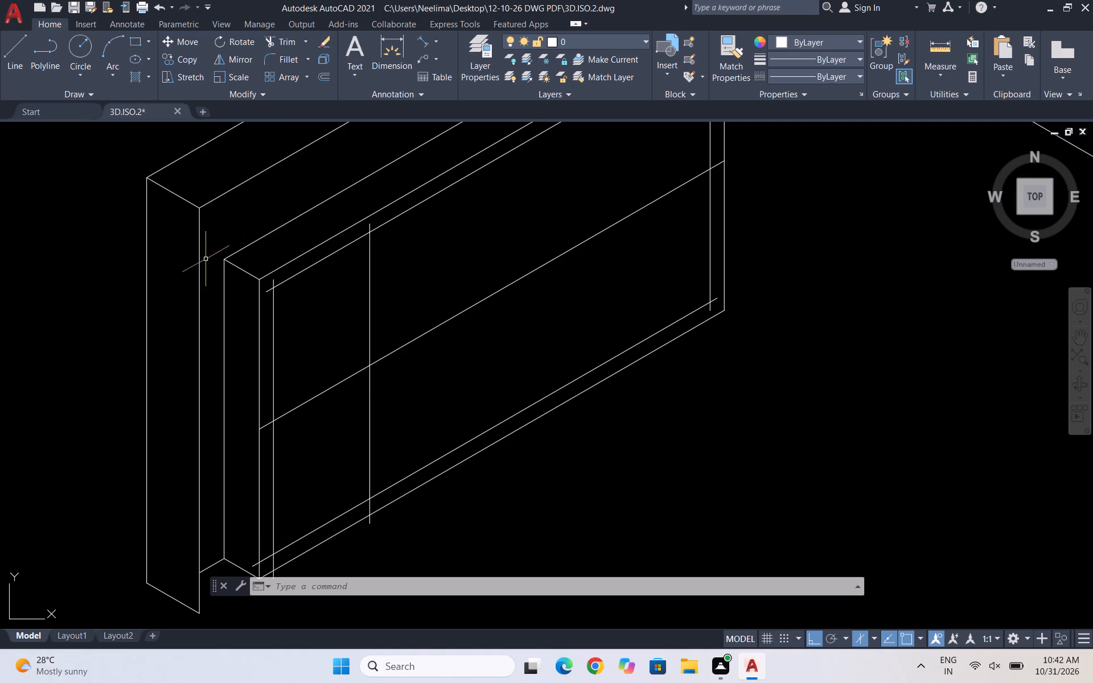
pyautogui.scroll(-1, 302, 353)
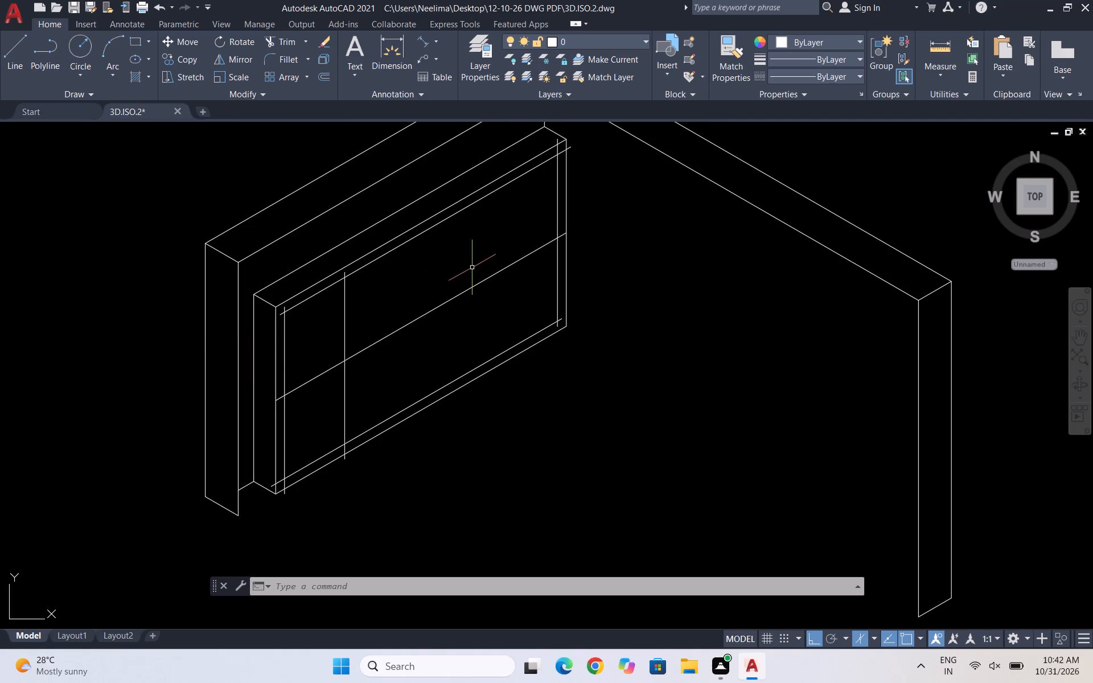
pyautogui.press('Escape')
# Copy the vertical divider three times along the inner top line, using their intersection as the base point, for four unevenly spaced dividers.
pyautogui.scroll(2, 348, 290)
pyautogui.moveTo(348, 290); pyautogui.dragTo(342, 297)
pyautogui.click(323, 311)
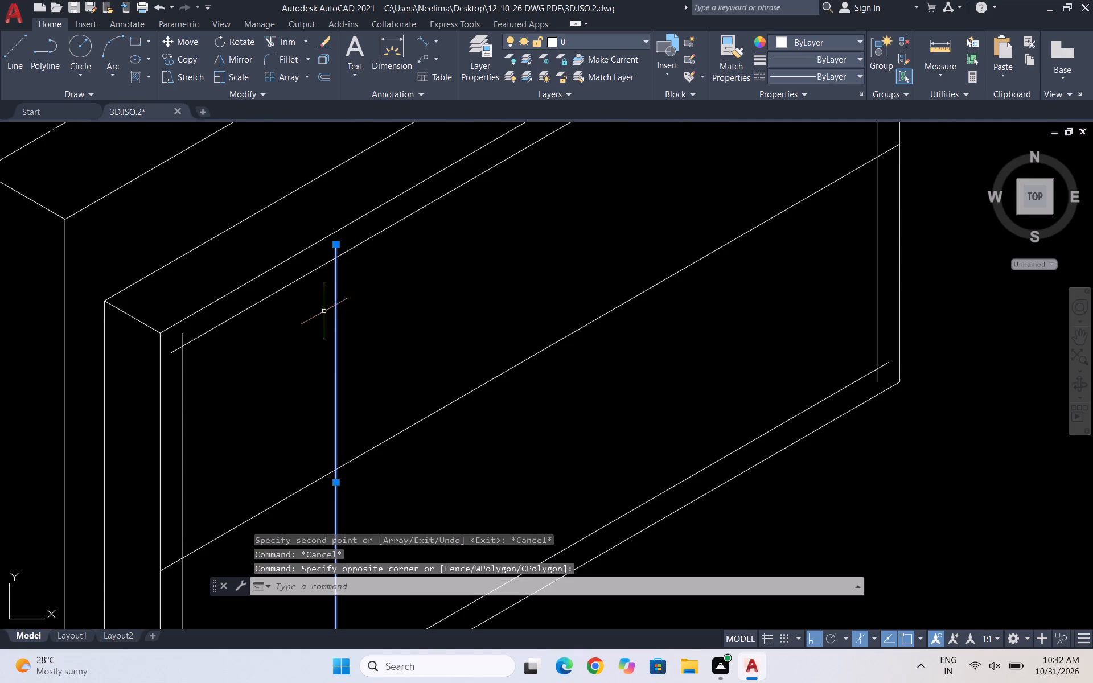
pyautogui.write('CO')
pyautogui.press('Return')
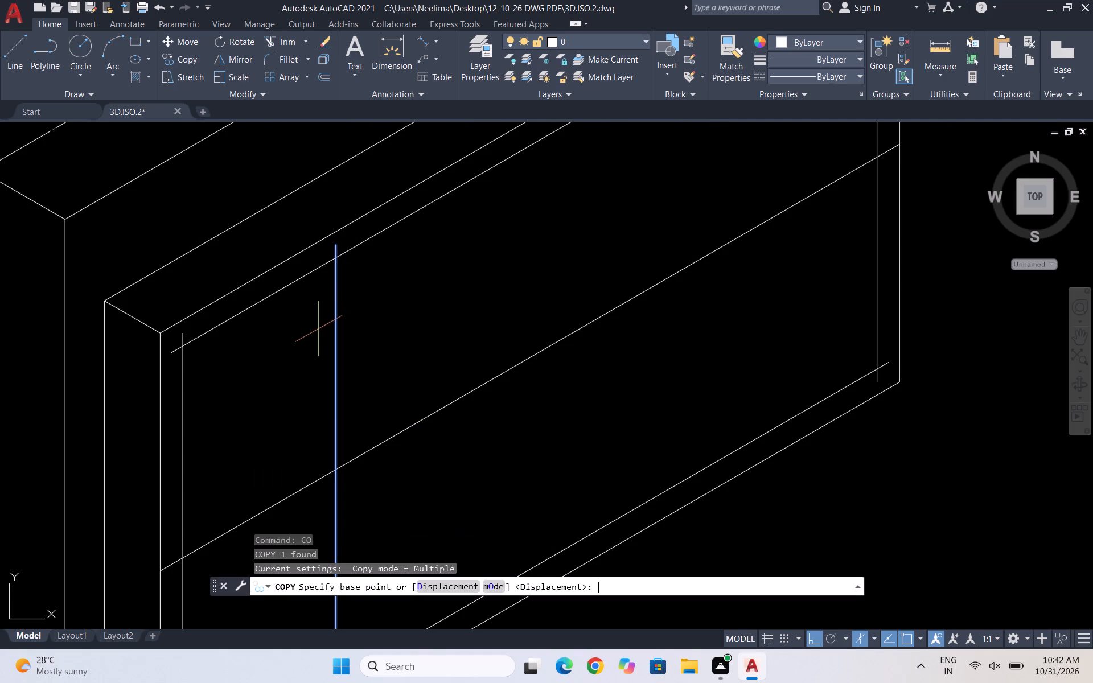
pyautogui.click(338, 258)
pyautogui.scroll(-1, 338, 266)
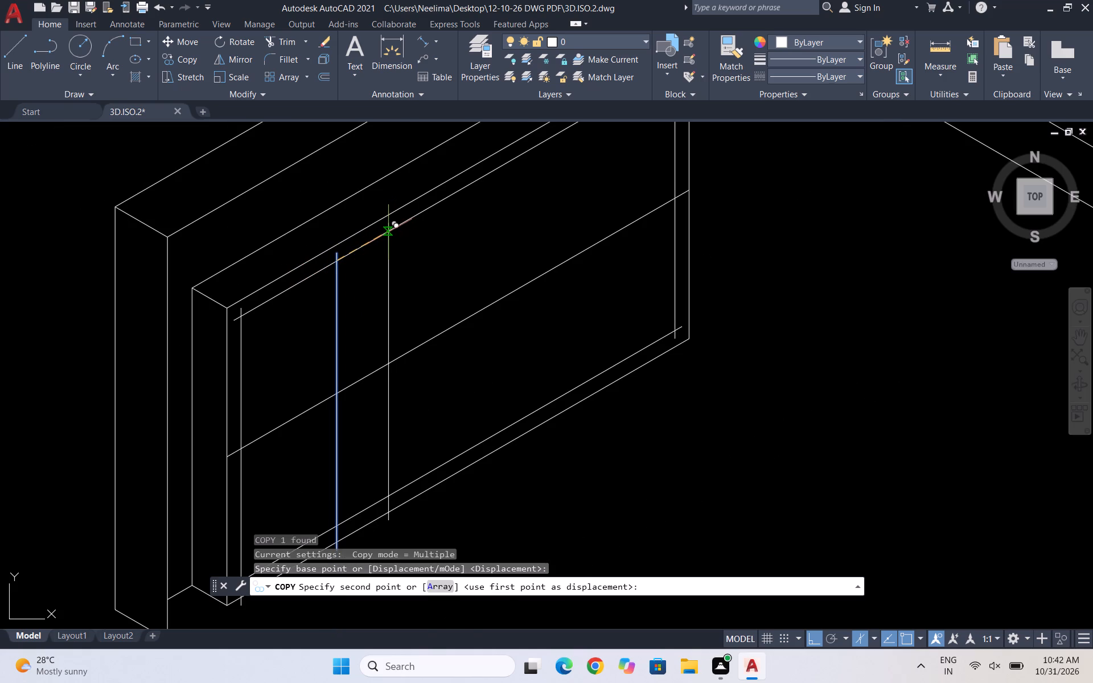
pyautogui.click(394, 229)
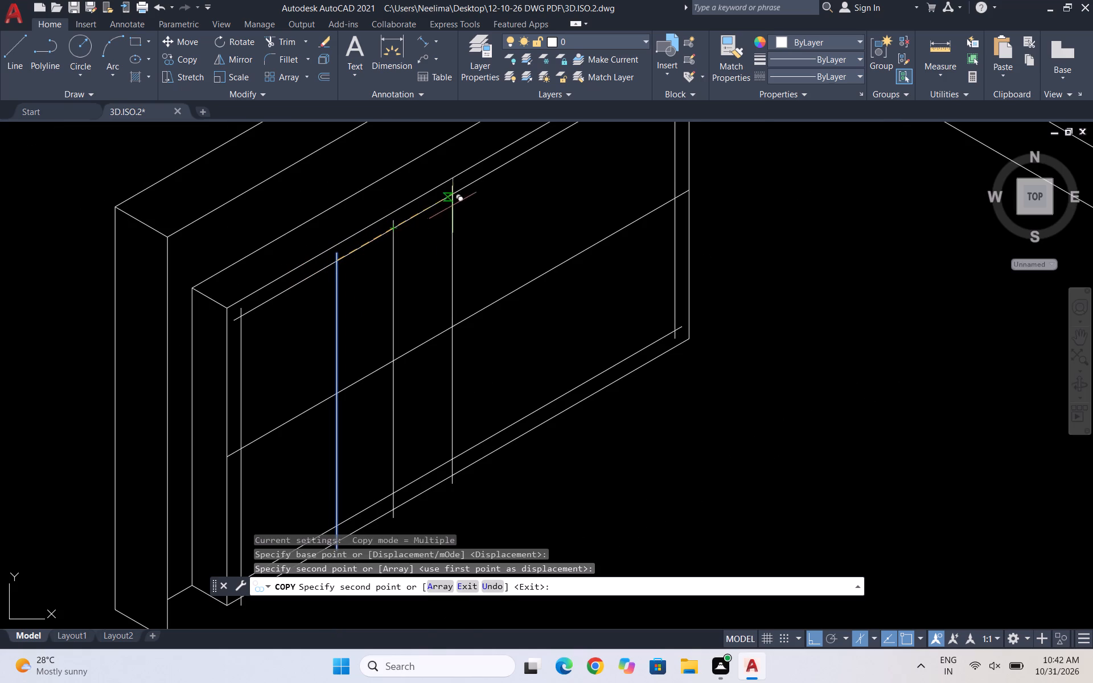
pyautogui.scroll(-1, 435, 215)
pyautogui.scroll(1, 454, 192)
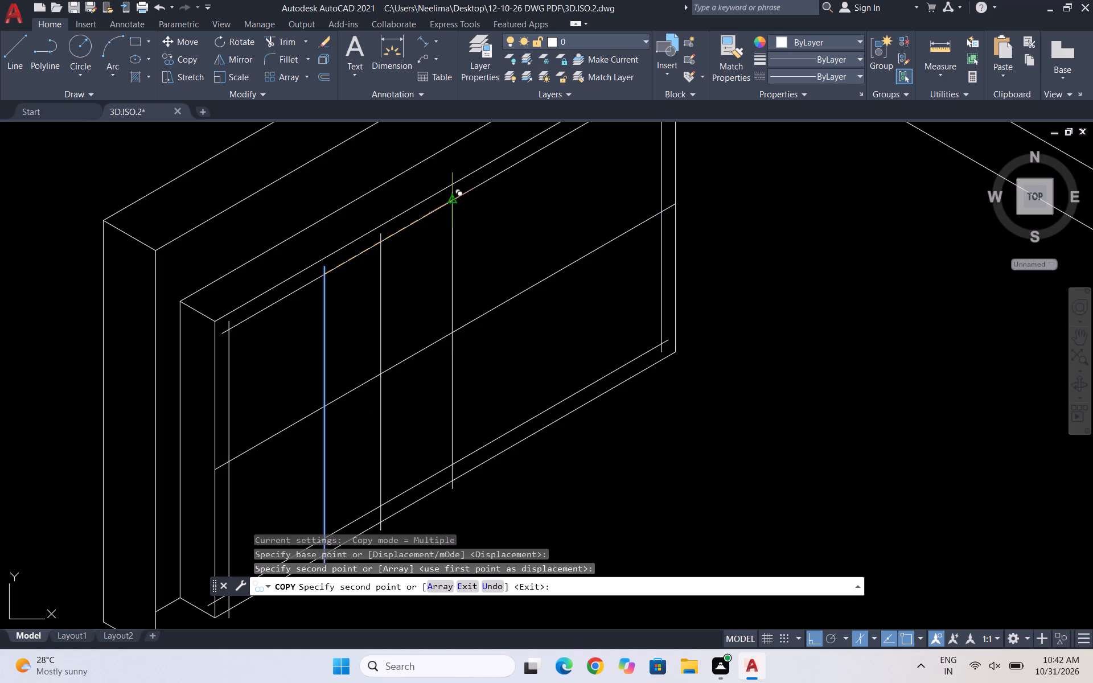
pyautogui.click(455, 198)
pyautogui.scroll(-2, 438, 257)
pyautogui.scroll(2, 477, 219)
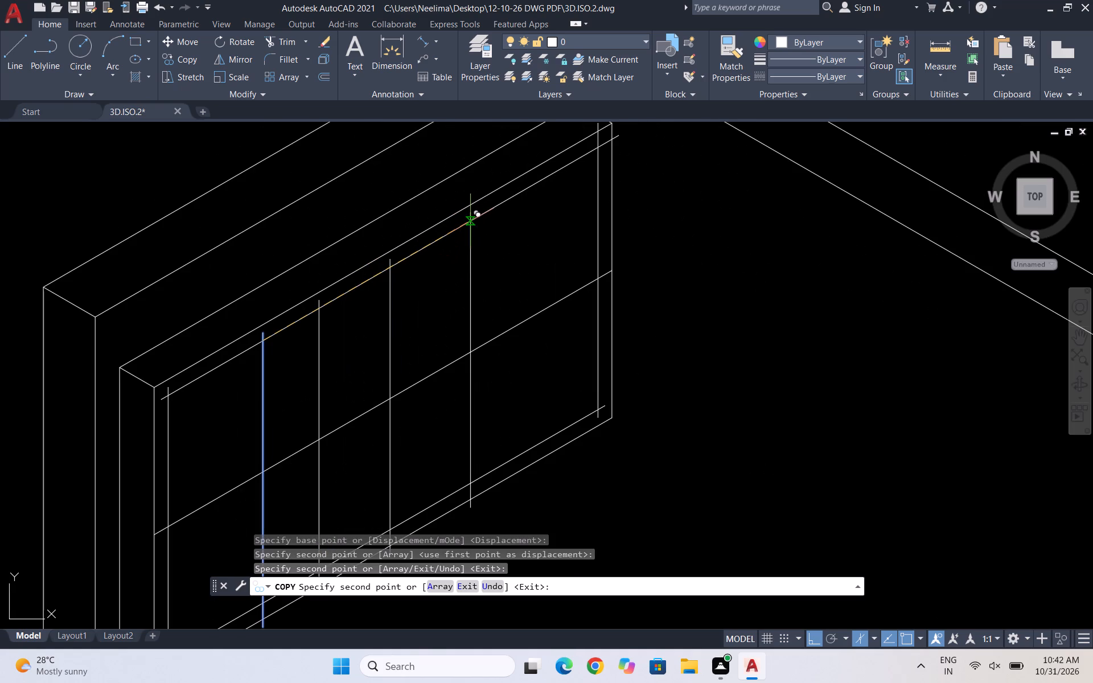
pyautogui.click(469, 222)
pyautogui.press('Escape')
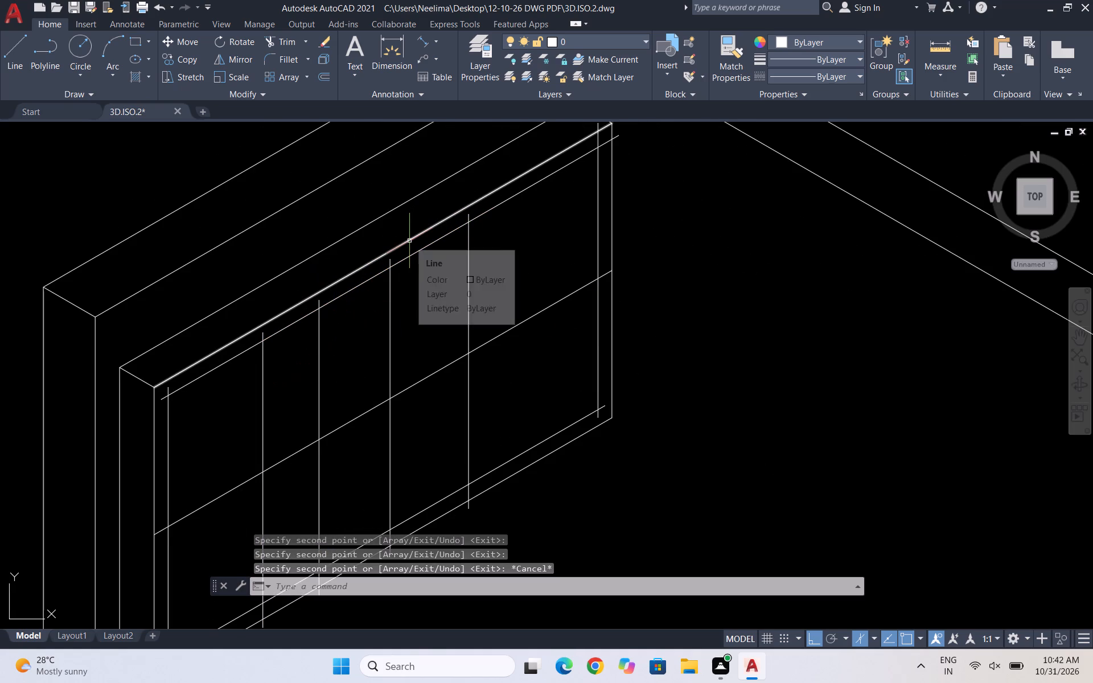
# Trim the mid-height line between the second and third dividers, and the second, third and fourth dividers between it and the inner bottom line.
pyautogui.scroll(-1, 412, 242)
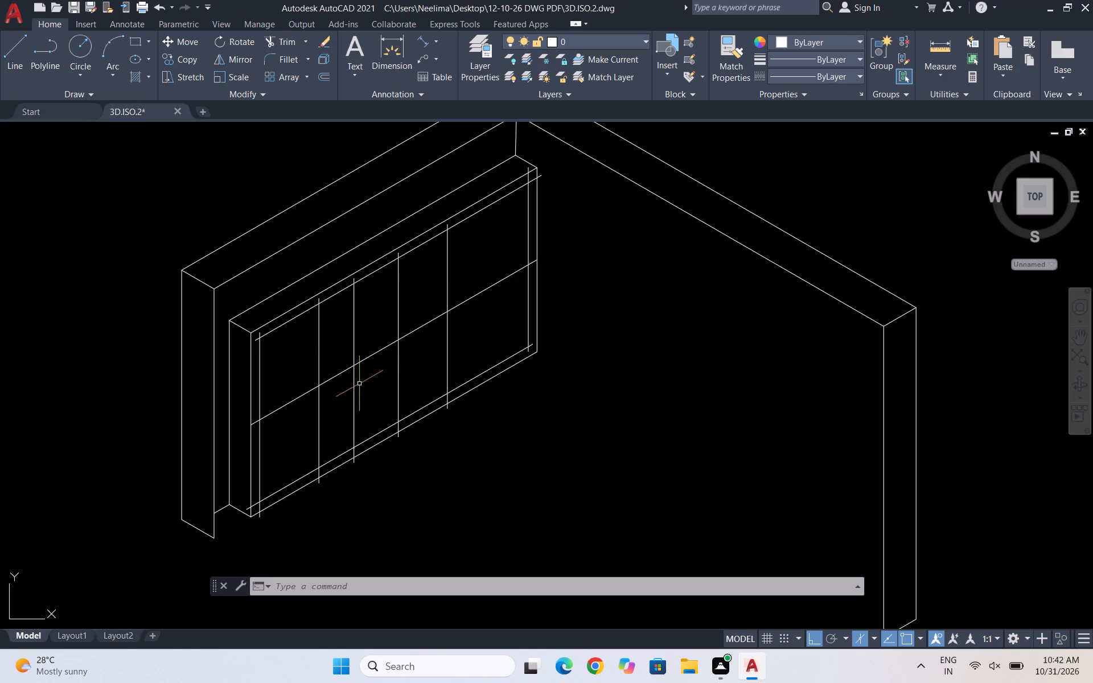
pyautogui.scroll(1, 375, 395)
pyautogui.press('Escape')
pyautogui.write('TR')
pyautogui.press('Return')
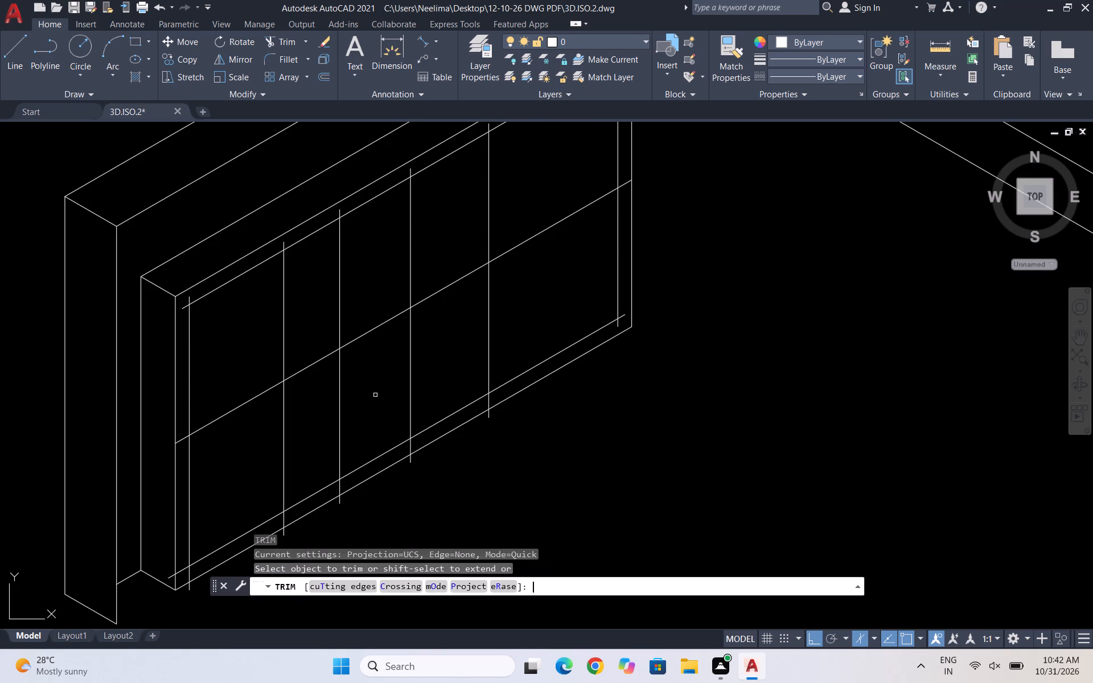
pyautogui.moveTo(380, 322); pyautogui.dragTo(385, 334)
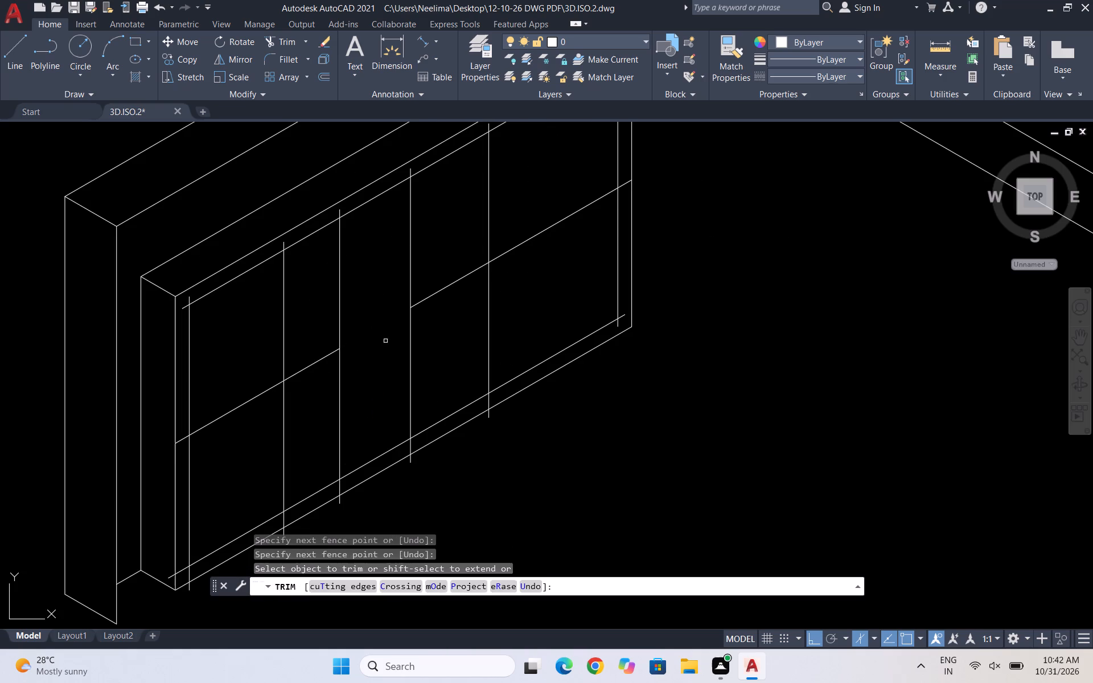
pyautogui.click(329, 427)
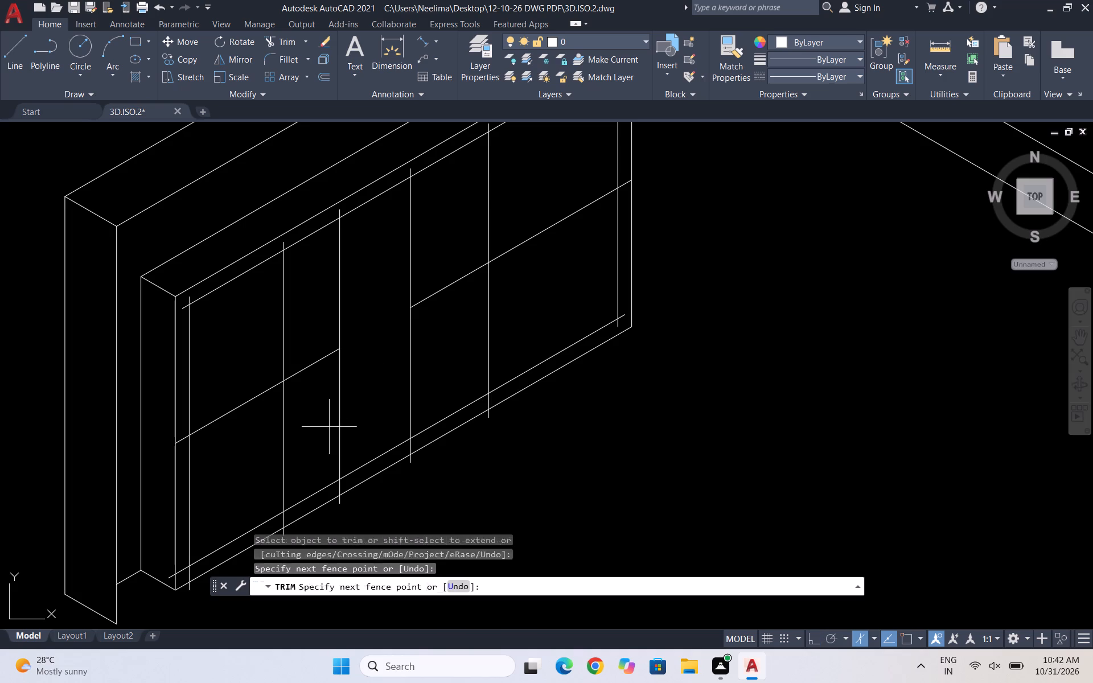
pyautogui.click(533, 290)
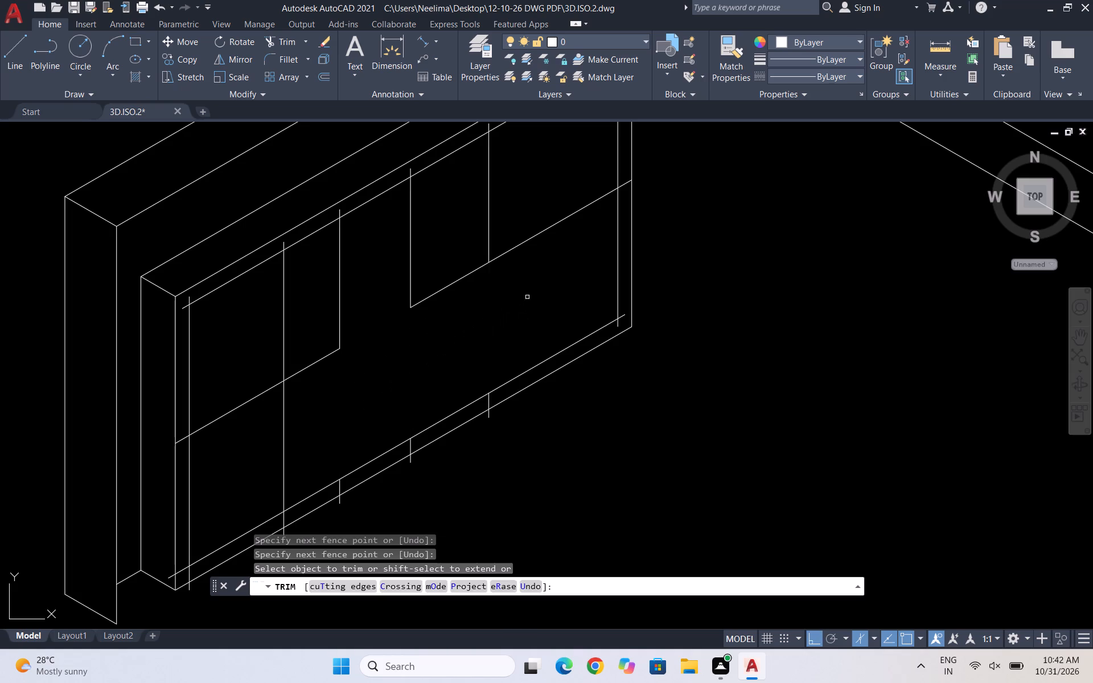
# Trim away the leftover stubs of the second, third and fourth dividers below the inner bottom line.
pyautogui.scroll(-1, 518, 328)
pyautogui.scroll(2, 485, 417)
pyautogui.scroll(1, 283, 430)
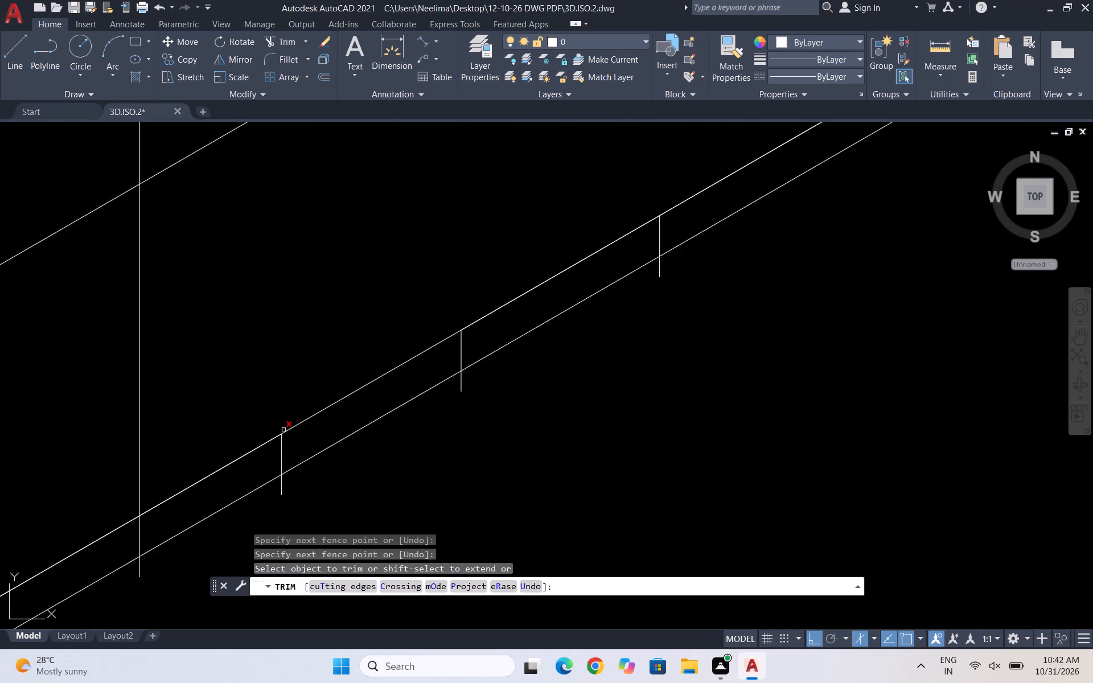
pyautogui.scroll(1, 283, 430)
pyautogui.click(281, 462)
pyautogui.moveTo(249, 489); pyautogui.dragTo(249, 488)
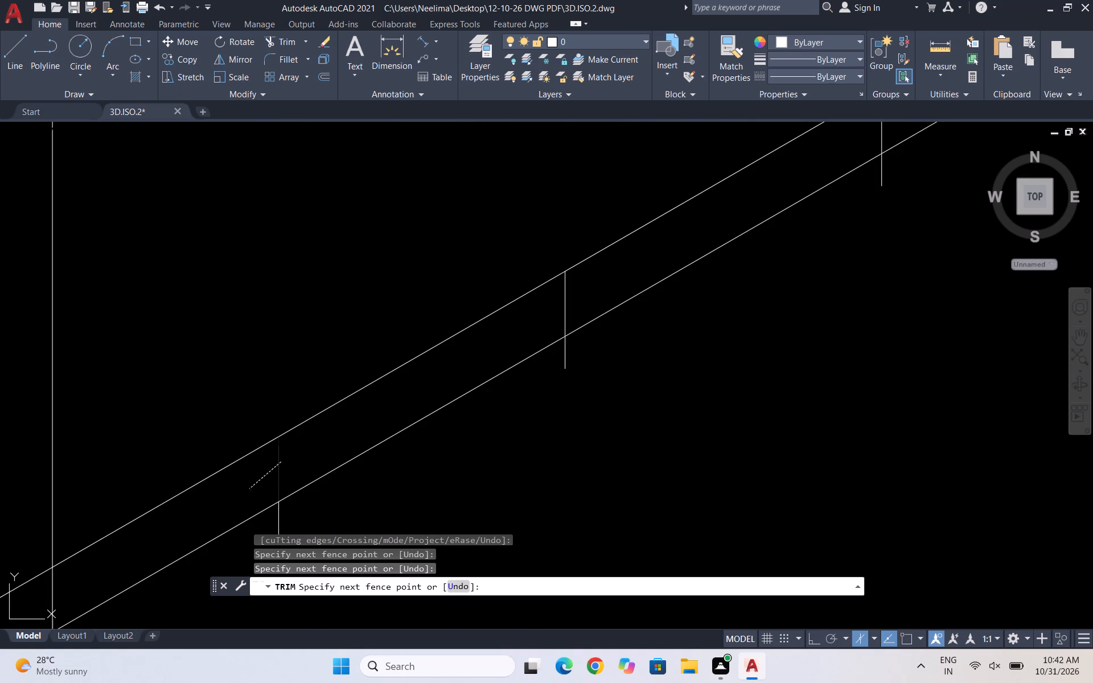
pyautogui.moveTo(249, 488); pyautogui.dragTo(249, 483)
pyautogui.moveTo(566, 305); pyautogui.dragTo(571, 290)
pyautogui.scroll(-2, 584, 303)
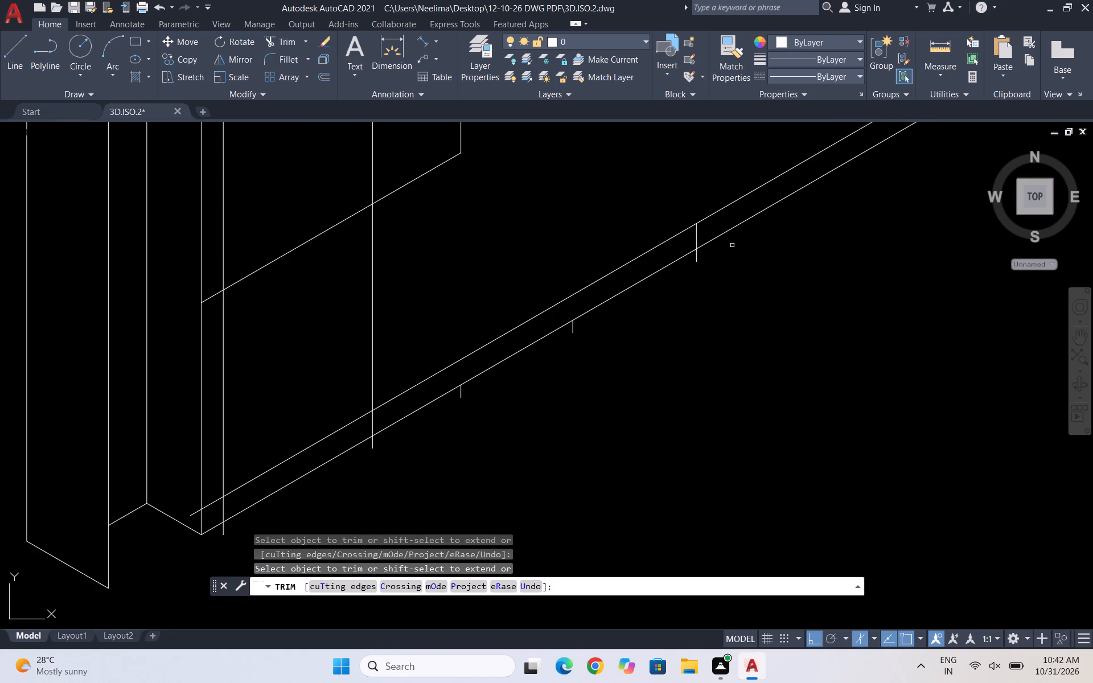
pyautogui.scroll(1, 679, 250)
pyautogui.click(709, 232)
pyautogui.moveTo(679, 242); pyautogui.dragTo(692, 244)
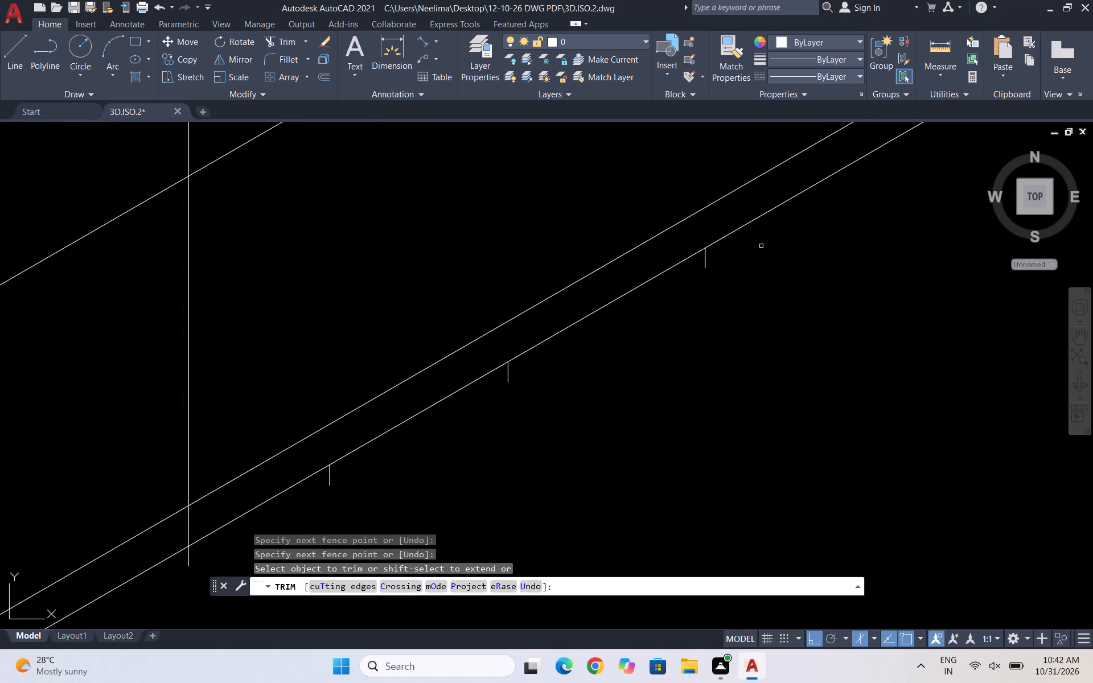
pyautogui.moveTo(702, 263); pyautogui.dragTo(693, 270)
pyautogui.click(732, 246)
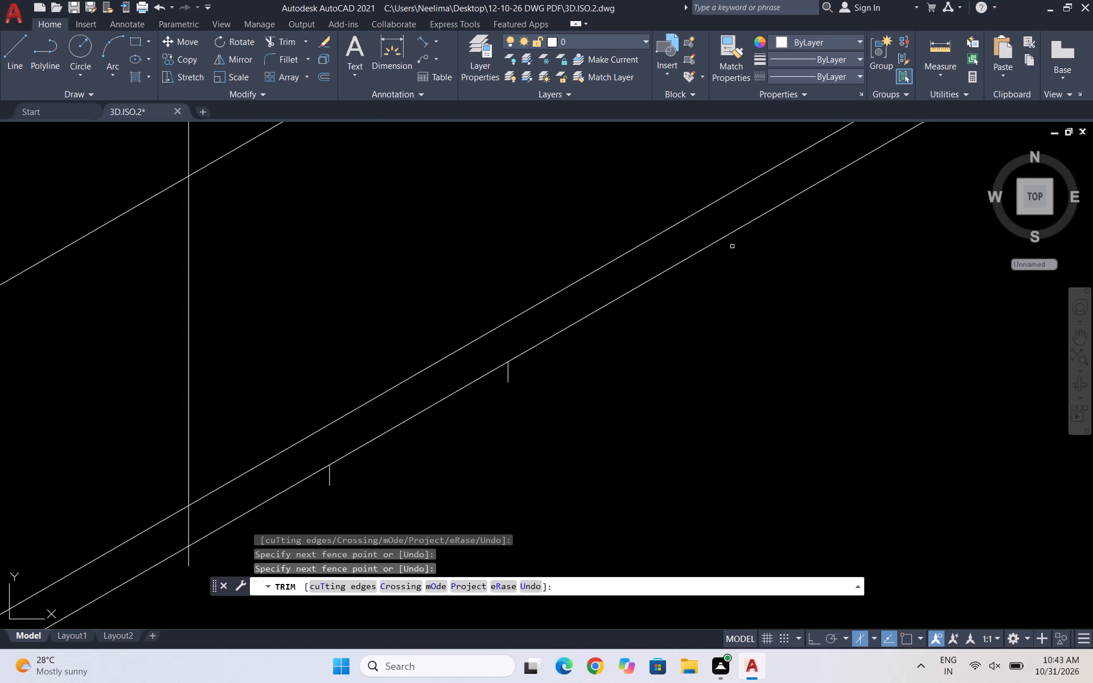
pyautogui.click(529, 374)
pyautogui.click(497, 381)
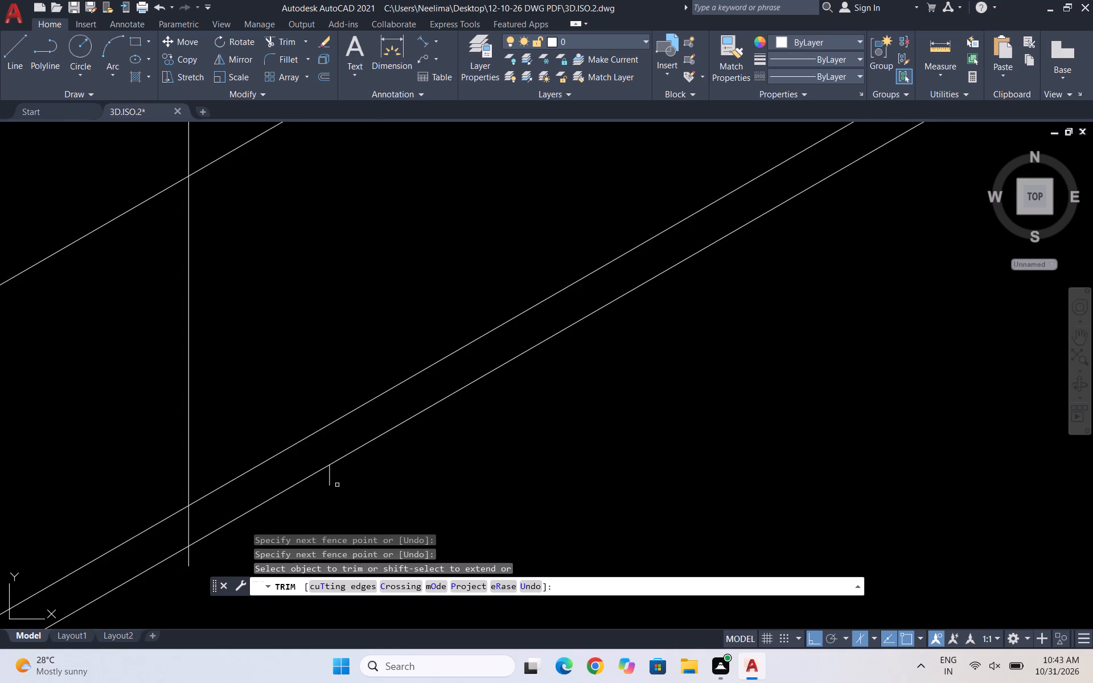
pyautogui.moveTo(327, 478); pyautogui.dragTo(380, 464)
pyautogui.click(396, 460)
pyautogui.scroll(-3, 547, 393)
pyautogui.click(575, 427)
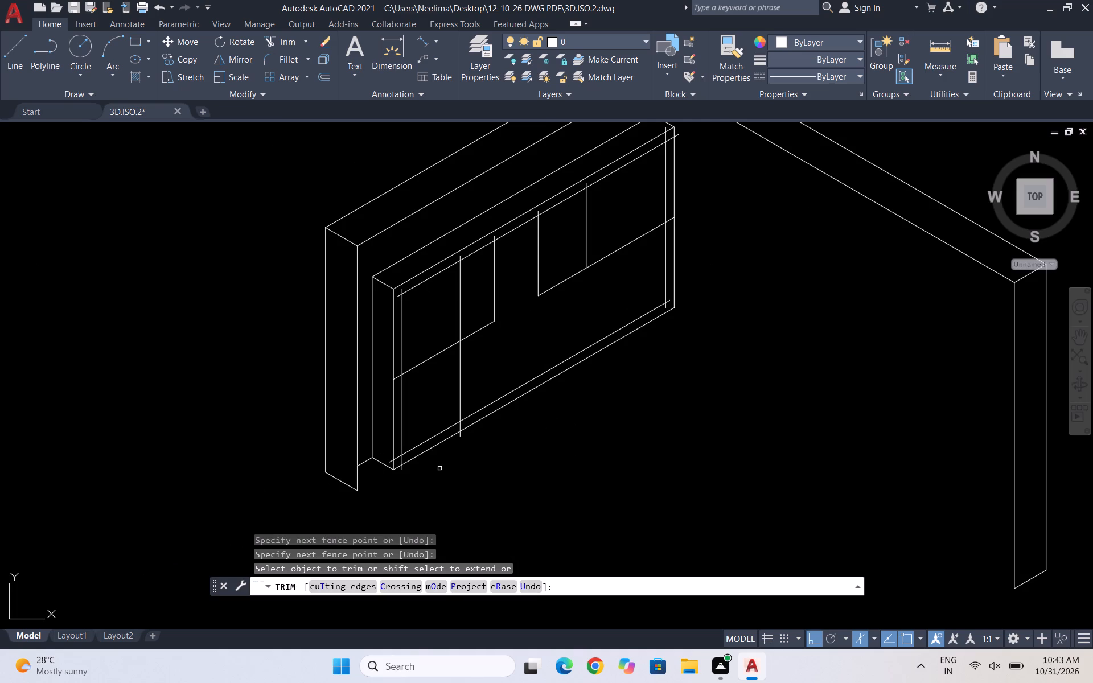
# Trim the overlapping inset line ends at the bottom and top corners of the panel's outer end, beside the first divider.
pyautogui.scroll(2, 389, 493)
pyautogui.scroll(3, 424, 457)
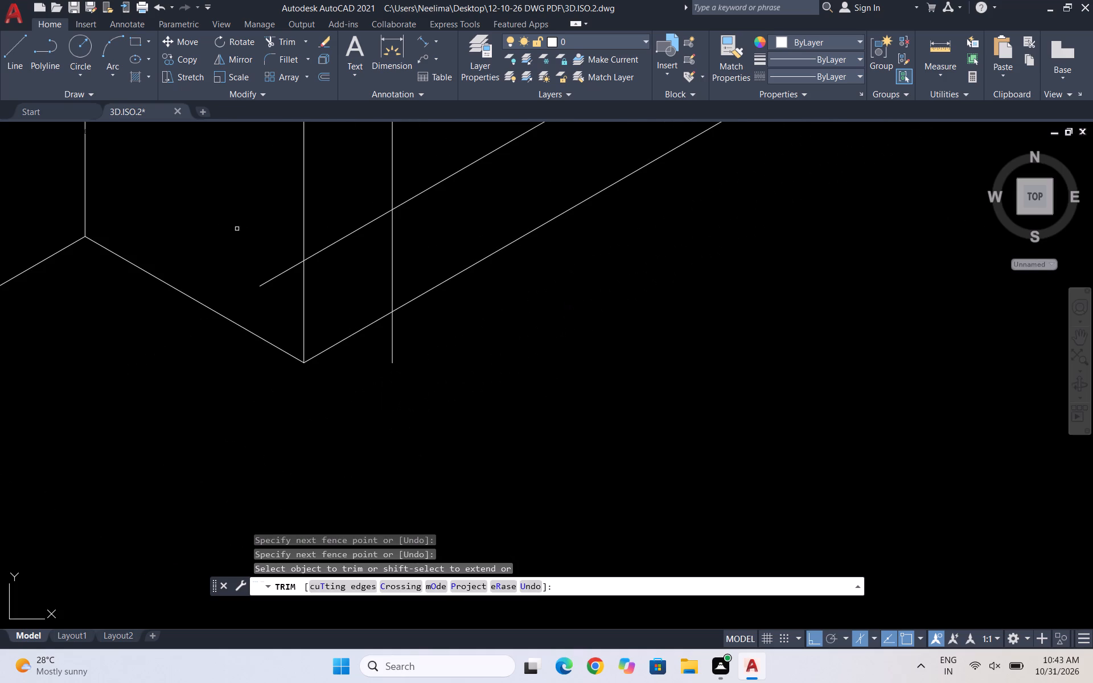
pyautogui.click(273, 279)
pyautogui.moveTo(337, 227); pyautogui.dragTo(428, 250)
pyautogui.moveTo(418, 324); pyautogui.dragTo(377, 353)
pyautogui.scroll(-4, 410, 347)
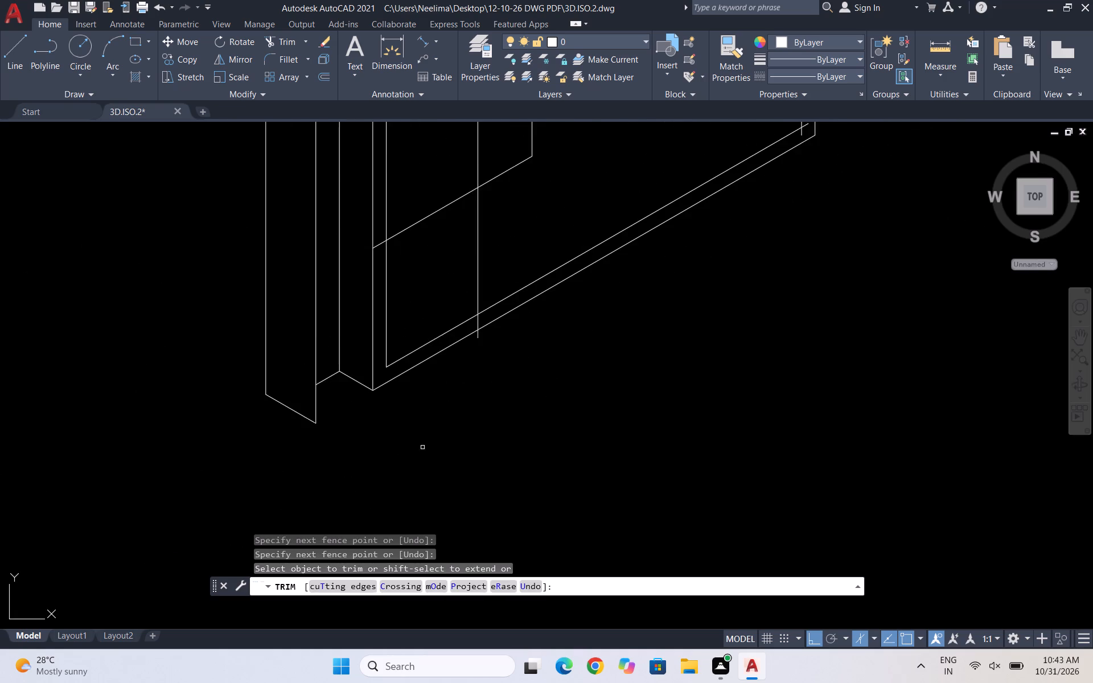
pyautogui.scroll(-1, 450, 359)
pyautogui.scroll(5, 405, 199)
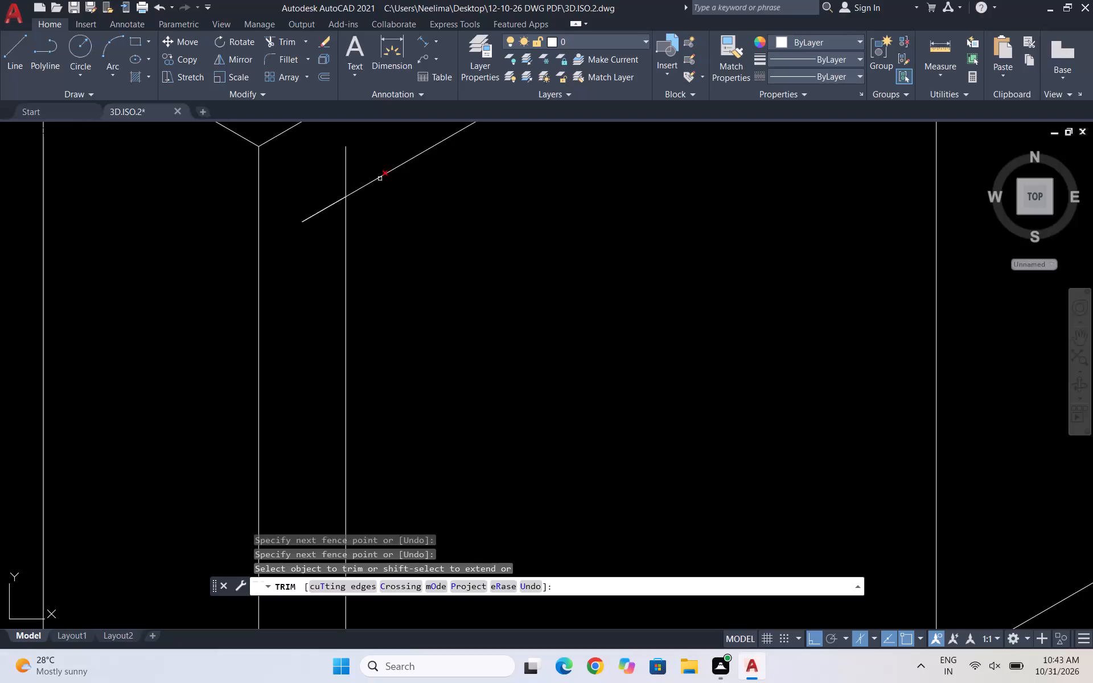
pyautogui.click(367, 161)
pyautogui.click(300, 243)
pyautogui.scroll(-3, 301, 262)
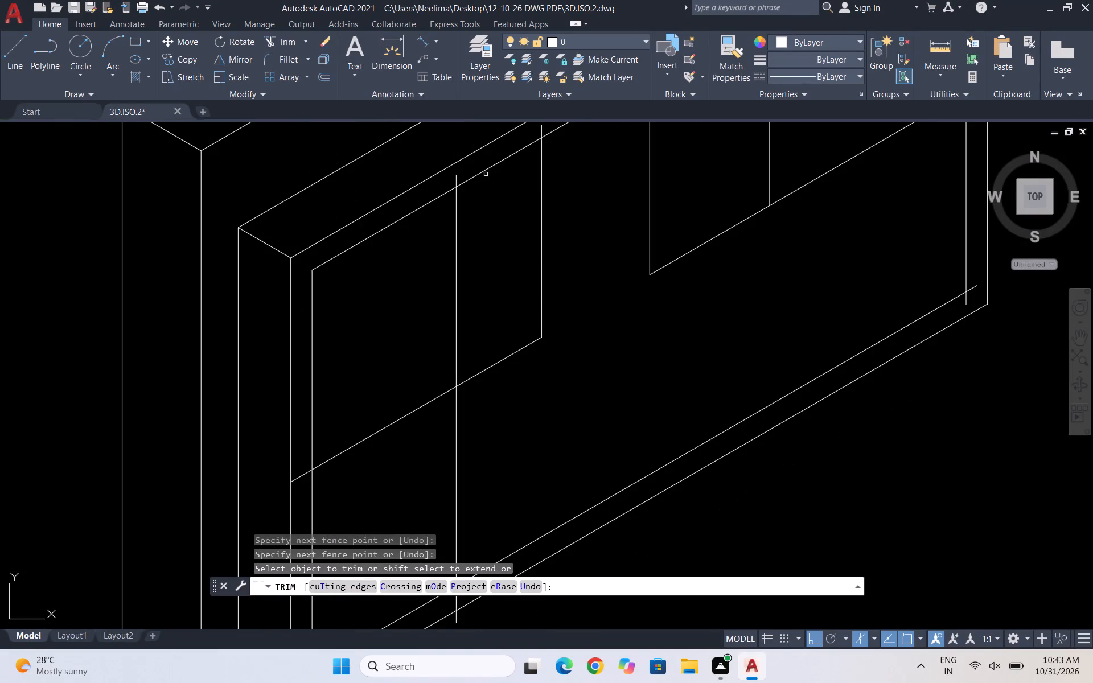
# Trim the overhanging top ends of all four dividers back to the inner top line.
pyautogui.scroll(3, 470, 166)
pyautogui.click(461, 201)
pyautogui.click(344, 236)
pyautogui.scroll(-4, 334, 278)
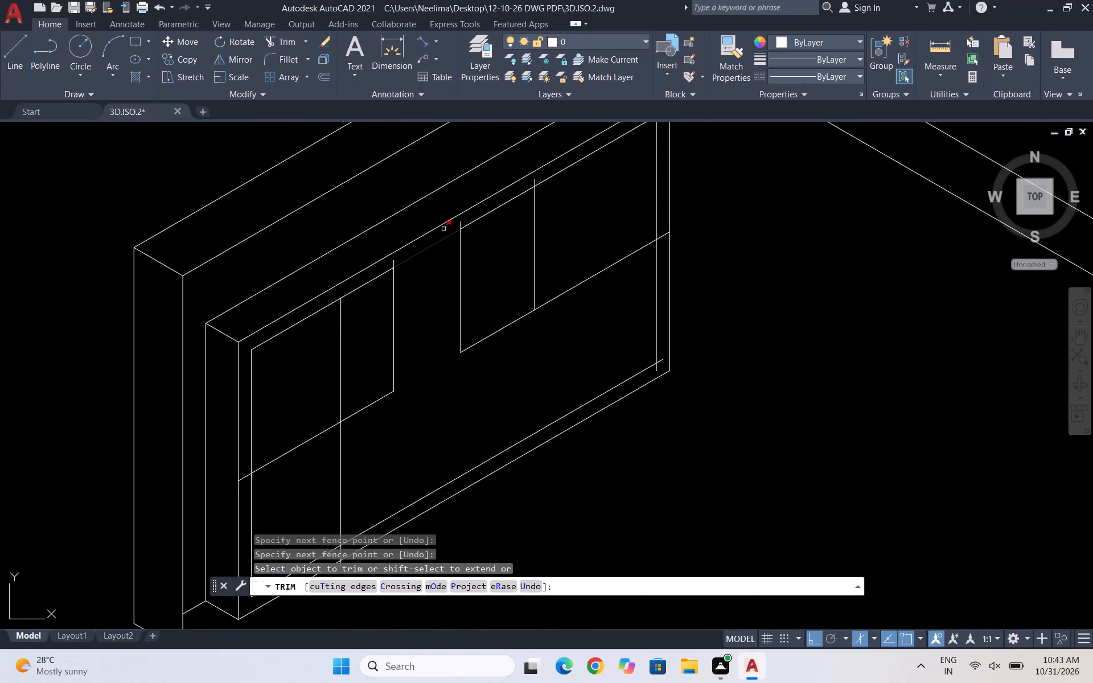
pyautogui.scroll(3, 428, 234)
pyautogui.click(307, 342)
pyautogui.click(274, 358)
pyautogui.scroll(-2, 406, 248)
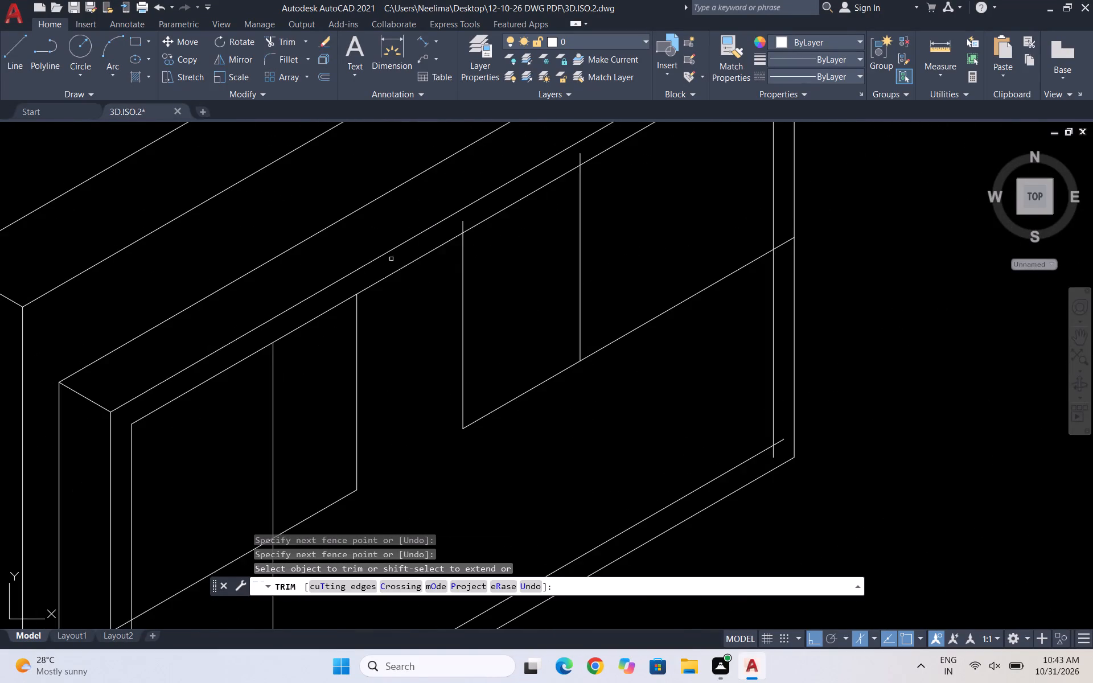
pyautogui.scroll(3, 487, 212)
pyautogui.click(397, 260)
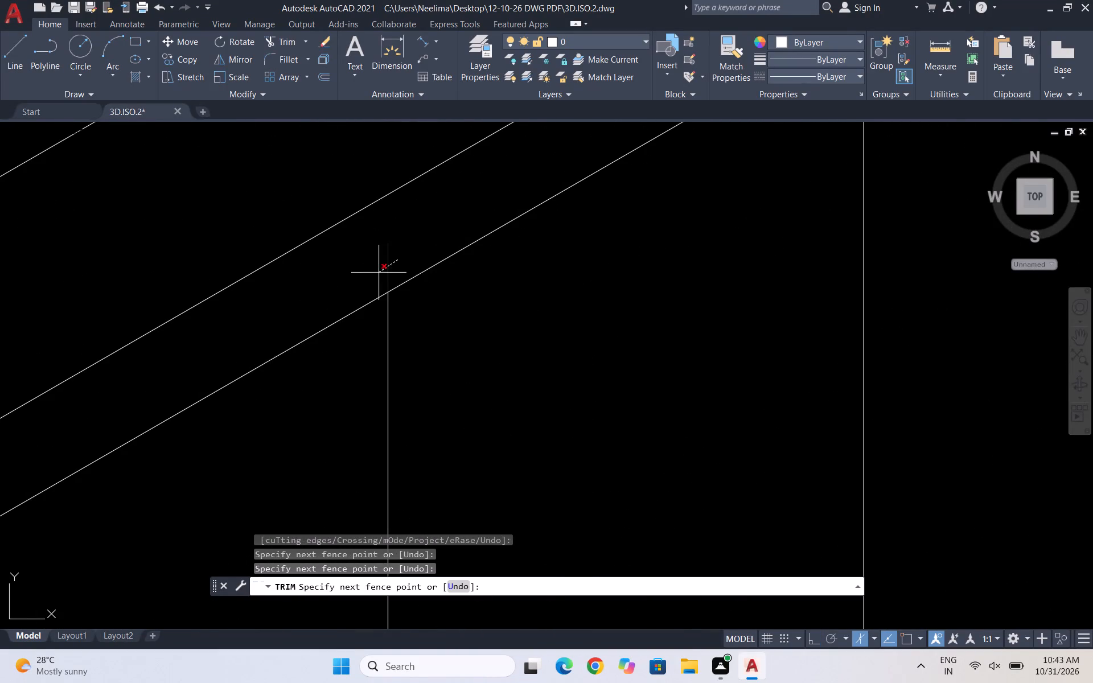
pyautogui.click(379, 273)
pyautogui.scroll(-3, 273, 337)
pyautogui.scroll(3, 419, 268)
pyautogui.click(405, 242)
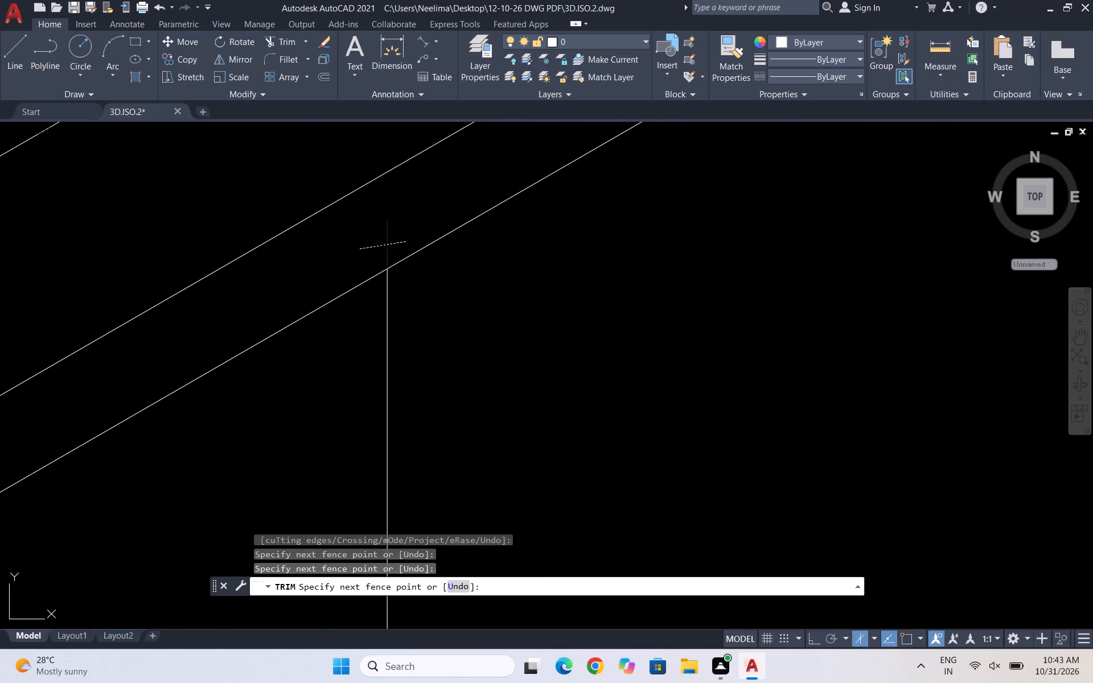
pyautogui.click(359, 249)
pyautogui.scroll(-4, 426, 216)
pyautogui.scroll(-2, 369, 365)
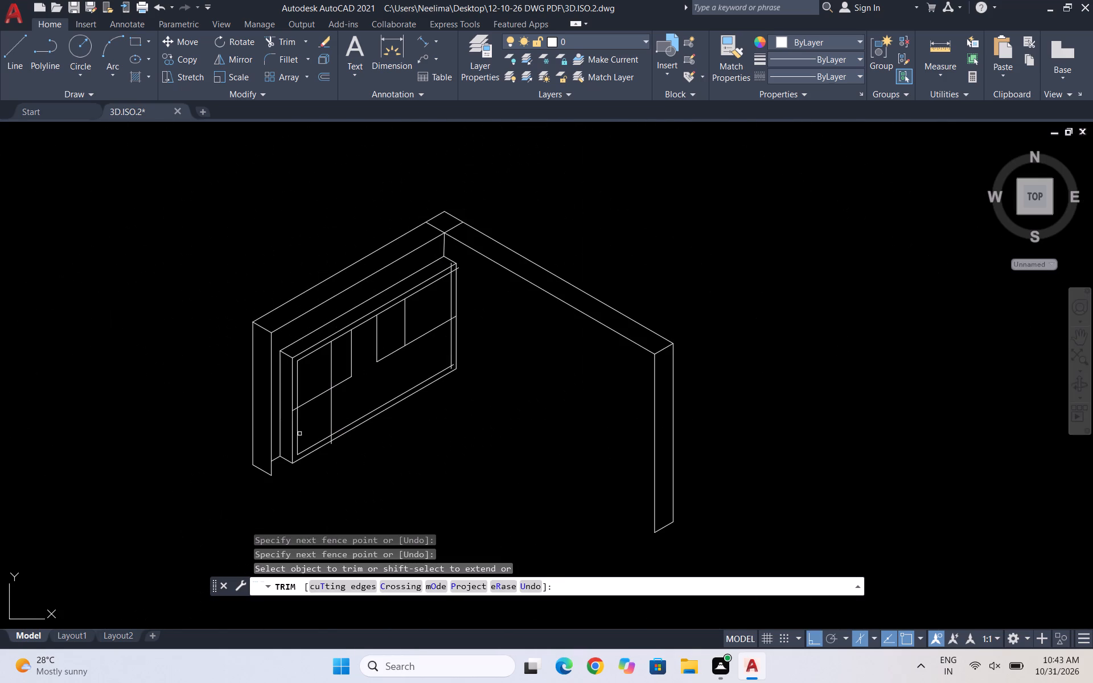
# Trim the overlapping inset line ends at the front face's top corner below the apex.
pyautogui.scroll(2, 469, 266)
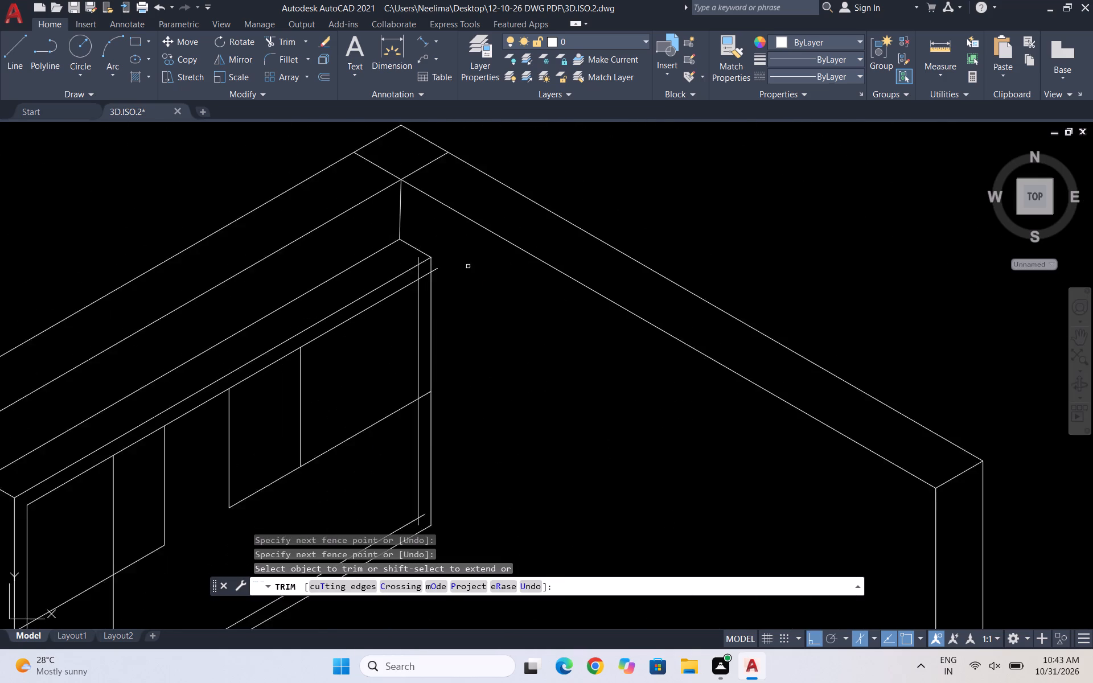
pyautogui.scroll(3, 468, 266)
pyautogui.click(322, 272)
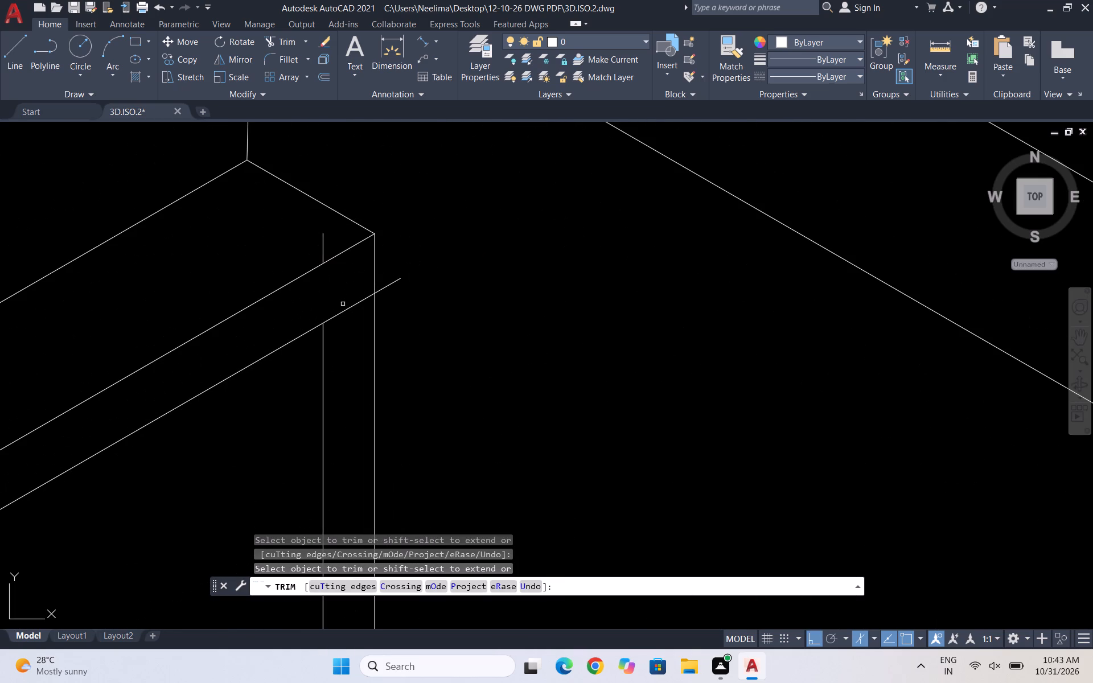
pyautogui.click(343, 307)
pyautogui.click(343, 328)
pyautogui.click(386, 292)
pyautogui.click(389, 280)
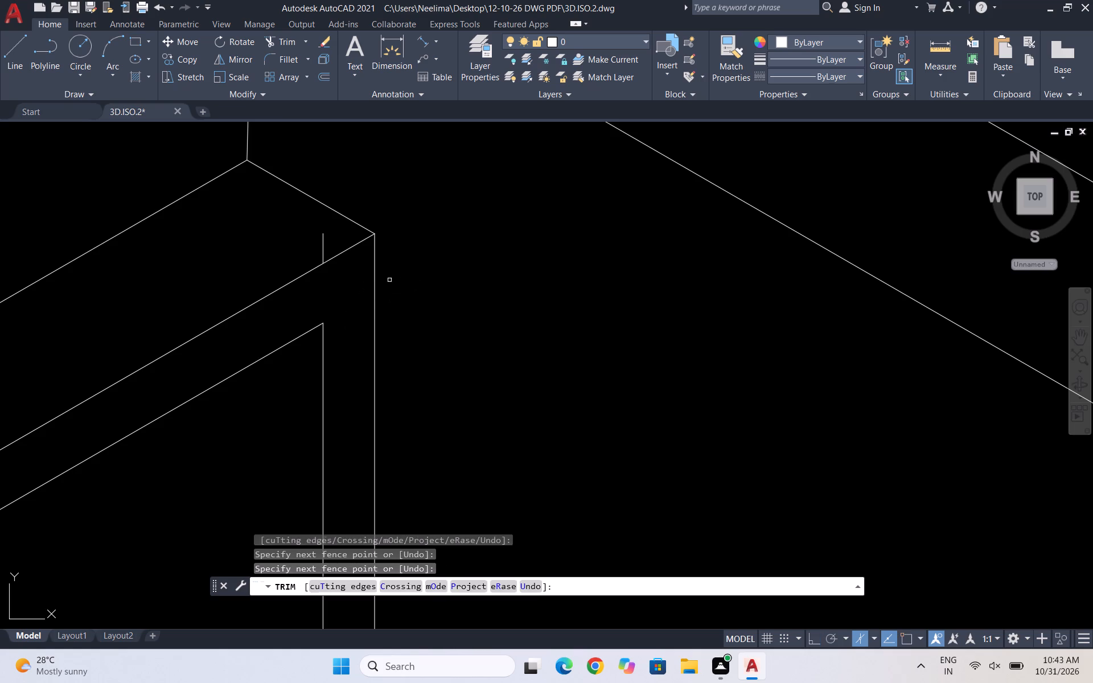
pyautogui.click(329, 240)
pyautogui.click(320, 246)
pyautogui.scroll(-5, 331, 235)
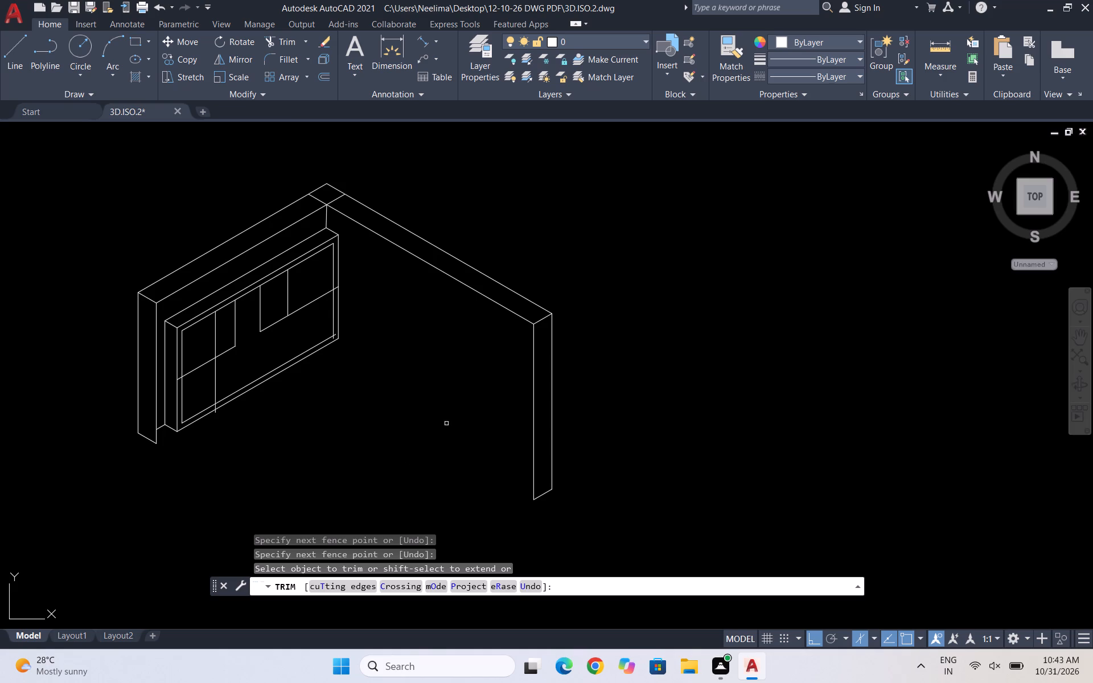
# Trim the mid-height line's end between the inset vertical line and the face's vertical edge below the apex.
pyautogui.scroll(3, 355, 286)
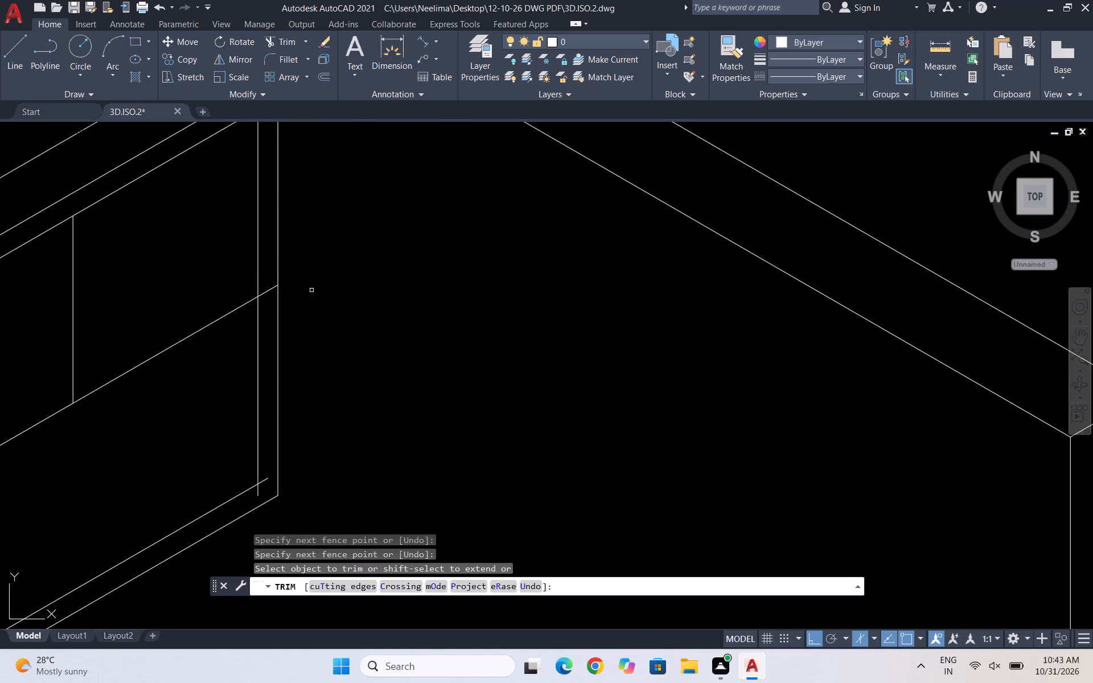
pyautogui.click(269, 293)
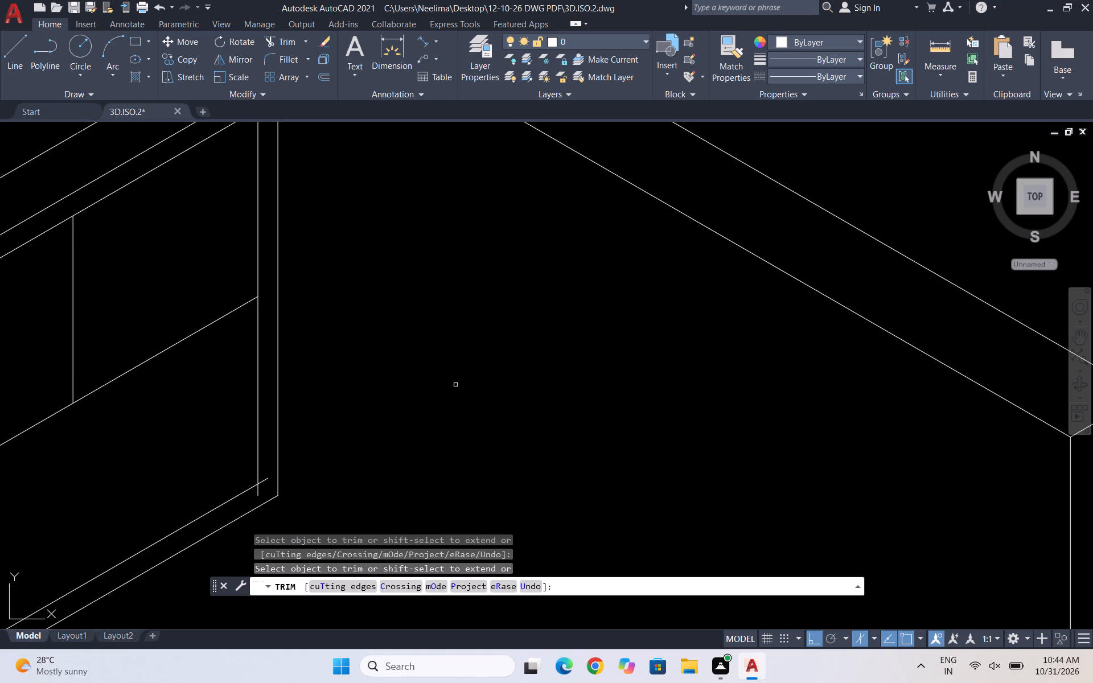
# Trim the overlapping inset line ends at the front face's bottom corner below the apex.
pyautogui.scroll(-2, 405, 310)
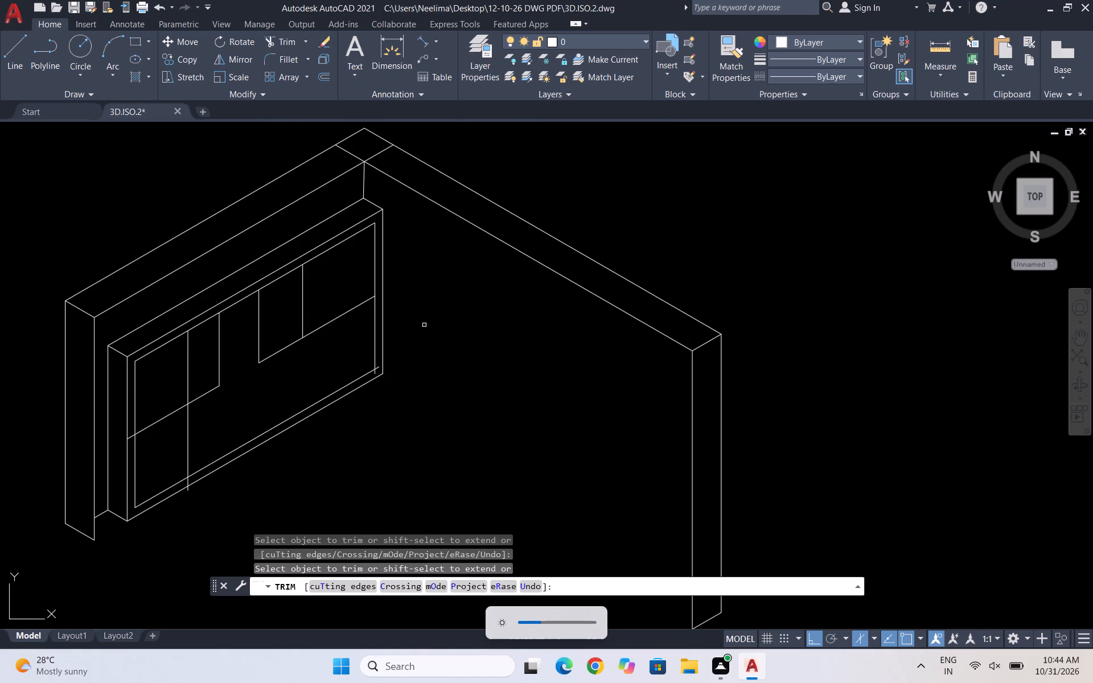
pyautogui.scroll(6, 368, 362)
pyautogui.moveTo(399, 320); pyautogui.dragTo(392, 327)
pyautogui.click(358, 391)
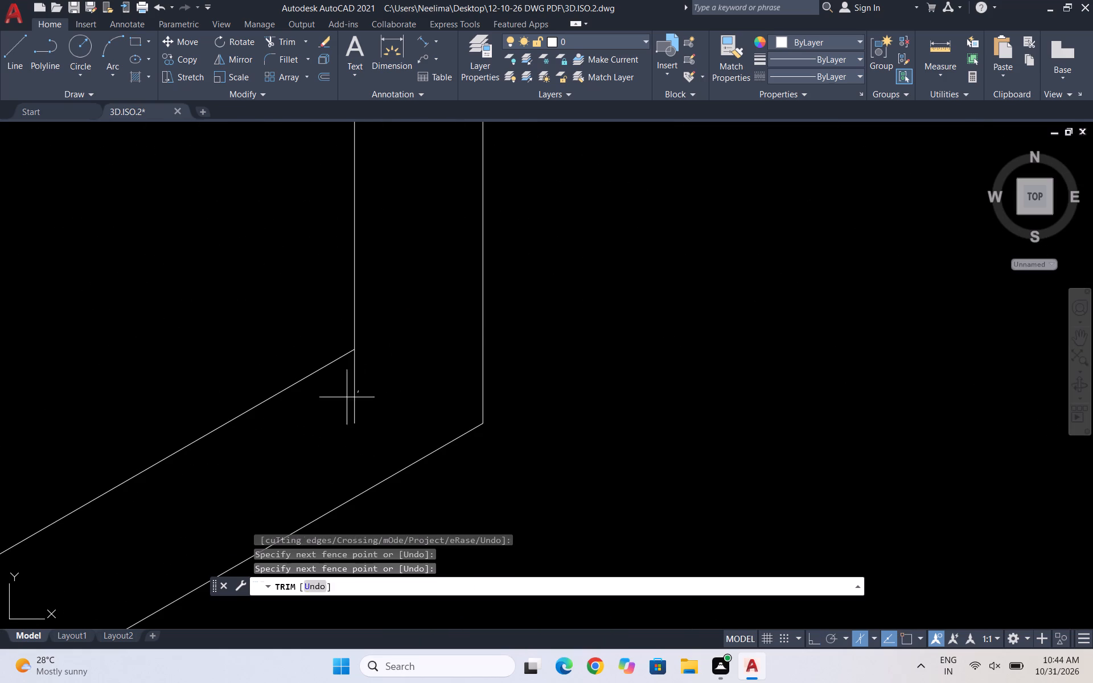
pyautogui.click(335, 404)
pyautogui.scroll(-4, 496, 326)
pyautogui.scroll(-1, 399, 403)
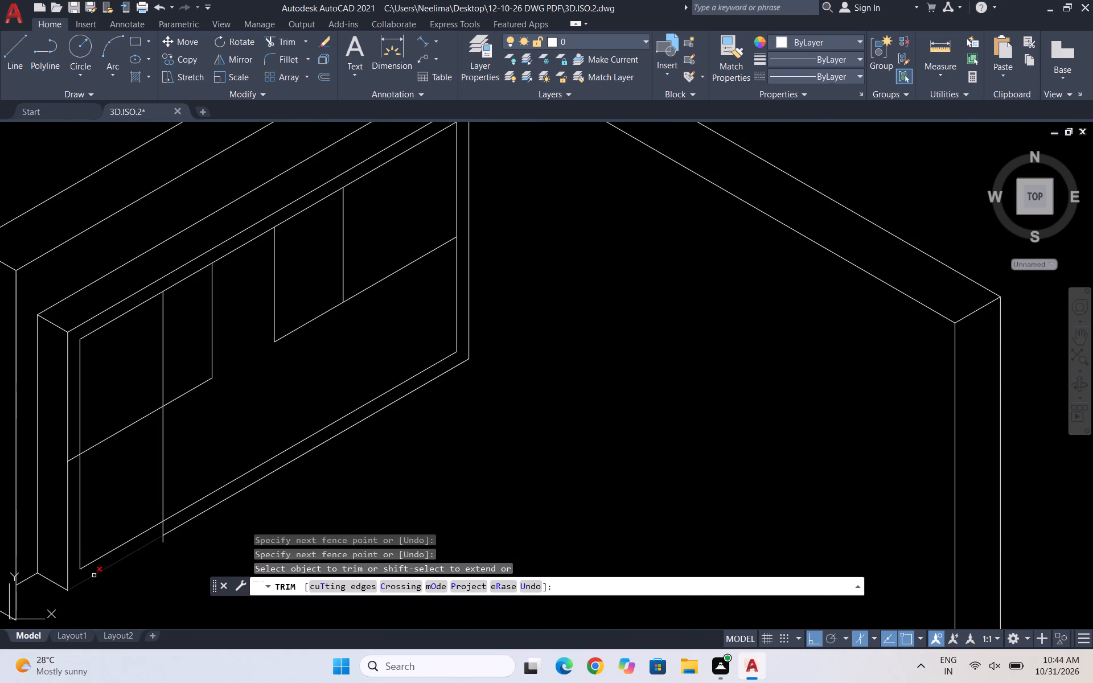
# Trim the first divider's overhanging bottom end back to the inner bottom line, including the stub below the panel's bottom edge.
pyautogui.scroll(3, 94, 575)
pyautogui.scroll(2, 391, 379)
pyautogui.click(384, 381)
pyautogui.click(283, 434)
pyautogui.scroll(-3, 645, 350)
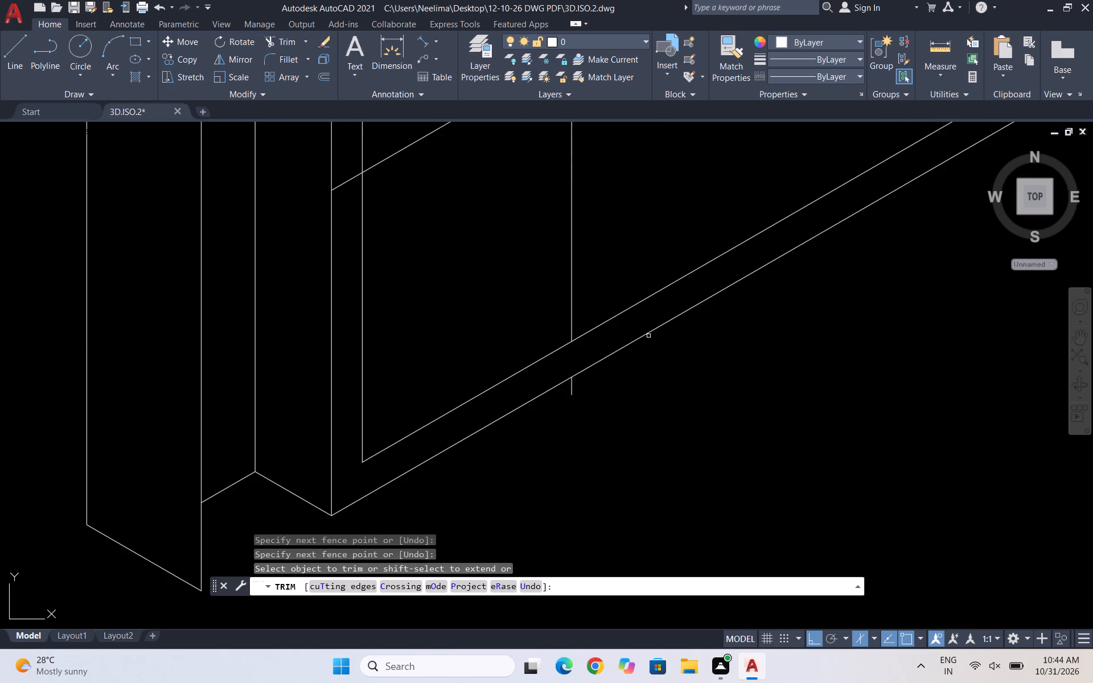
pyautogui.scroll(2, 601, 392)
pyautogui.click(568, 377)
pyautogui.click(516, 394)
pyautogui.scroll(-4, 522, 405)
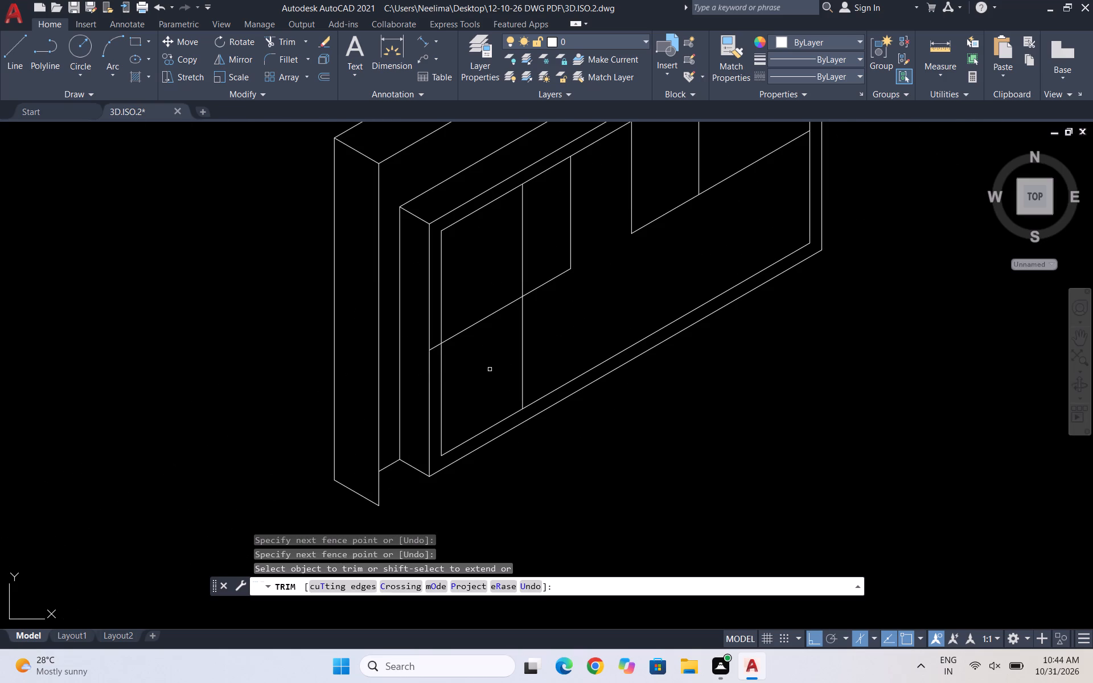
# Trim the mid-height line's end between the inset vertical line and the face's vertical edge at the panel's outer end.
pyautogui.scroll(3, 475, 318)
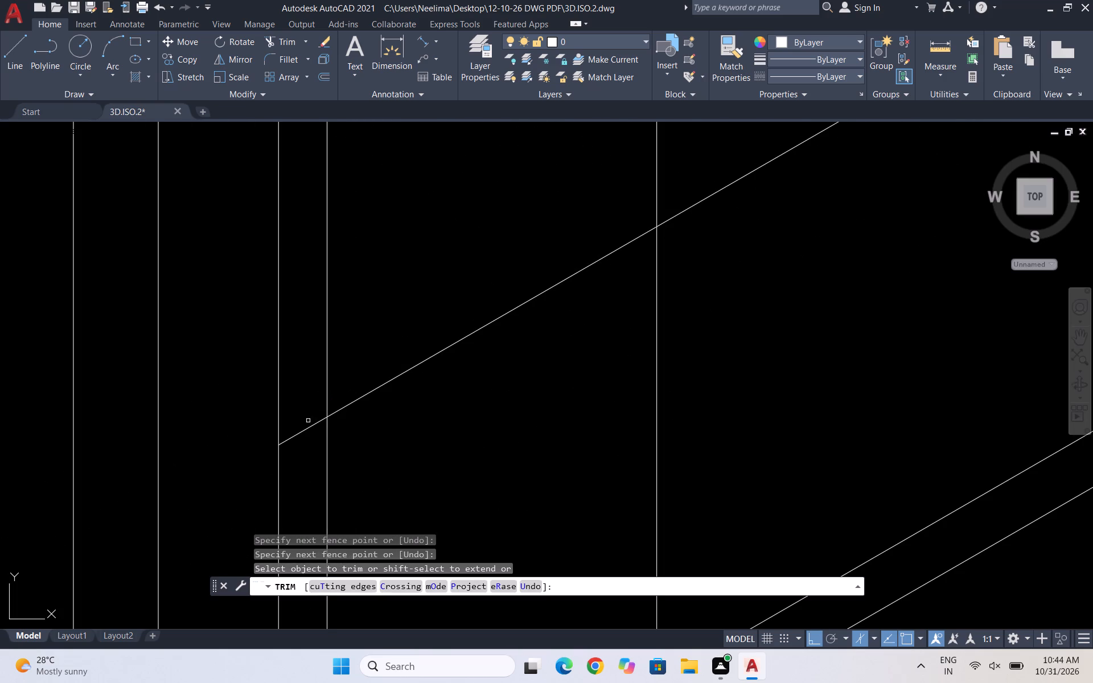
pyautogui.click(308, 421)
pyautogui.click(308, 442)
pyautogui.scroll(-2, 362, 323)
pyautogui.scroll(-1, 565, 289)
pyautogui.press('Escape')
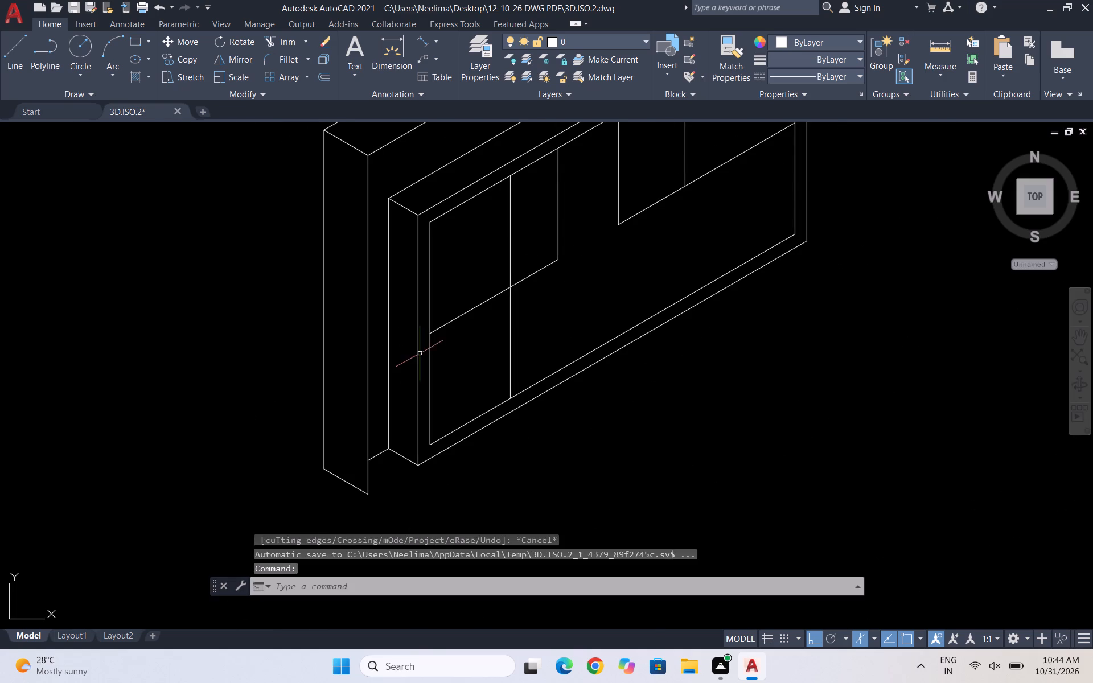
pyautogui.press('Escape')
pyautogui.press('Escape')
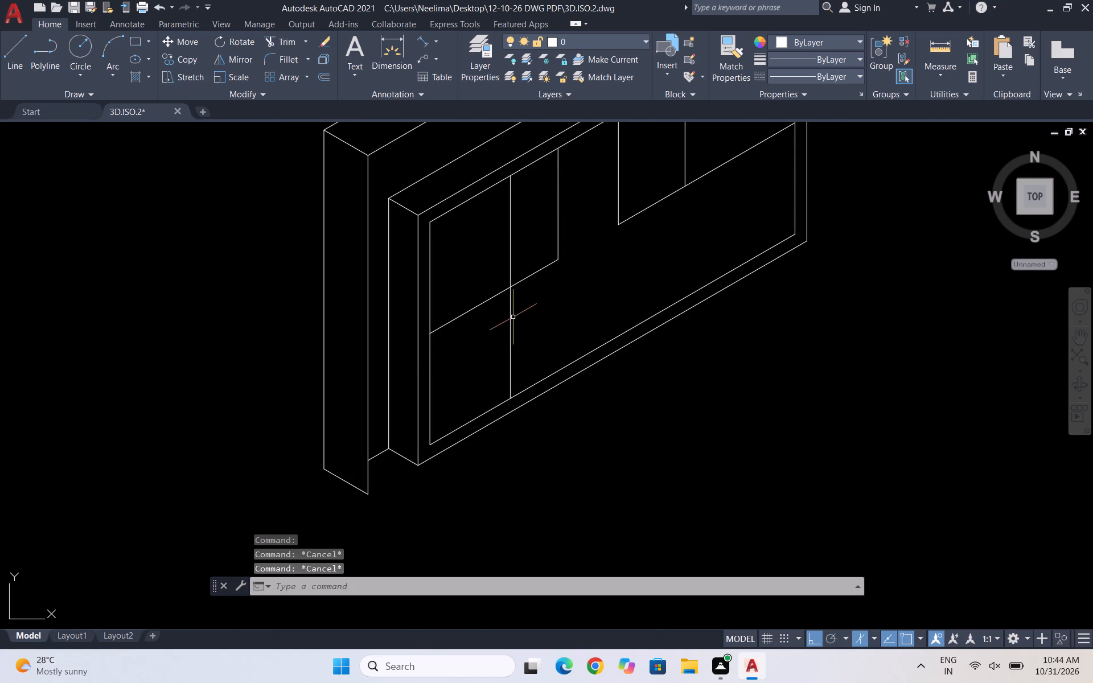
# Copy the outer mid-height line upward along the inset vertical line, about halfway to the inner top line.
pyautogui.scroll(1, 496, 306)
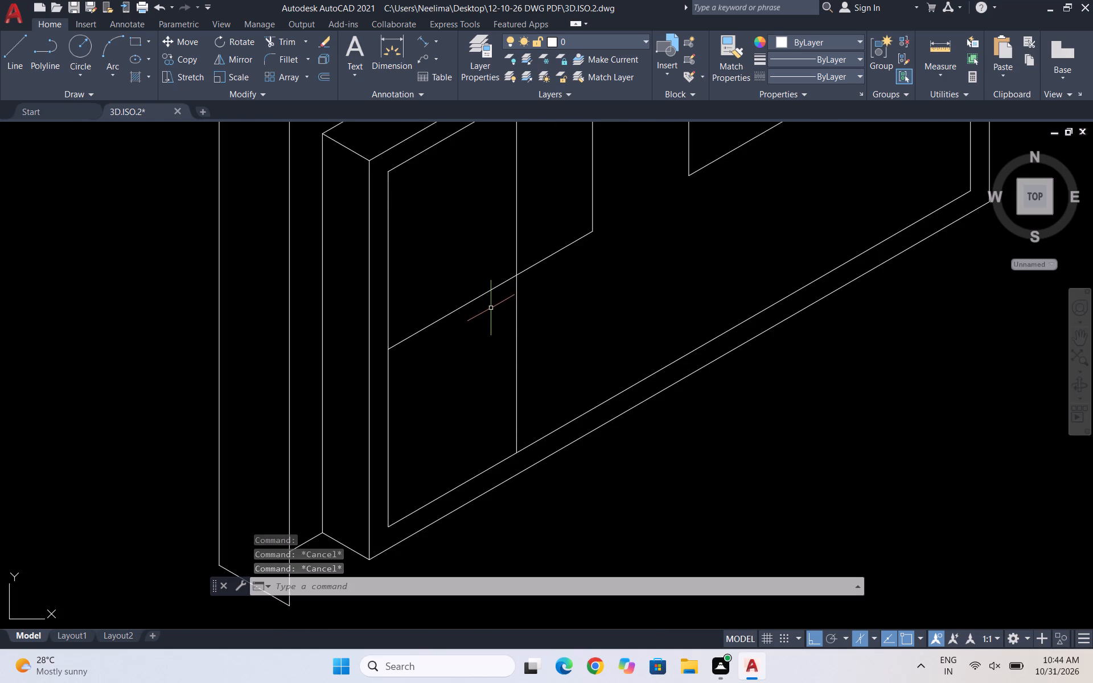
pyautogui.scroll(-1, 491, 308)
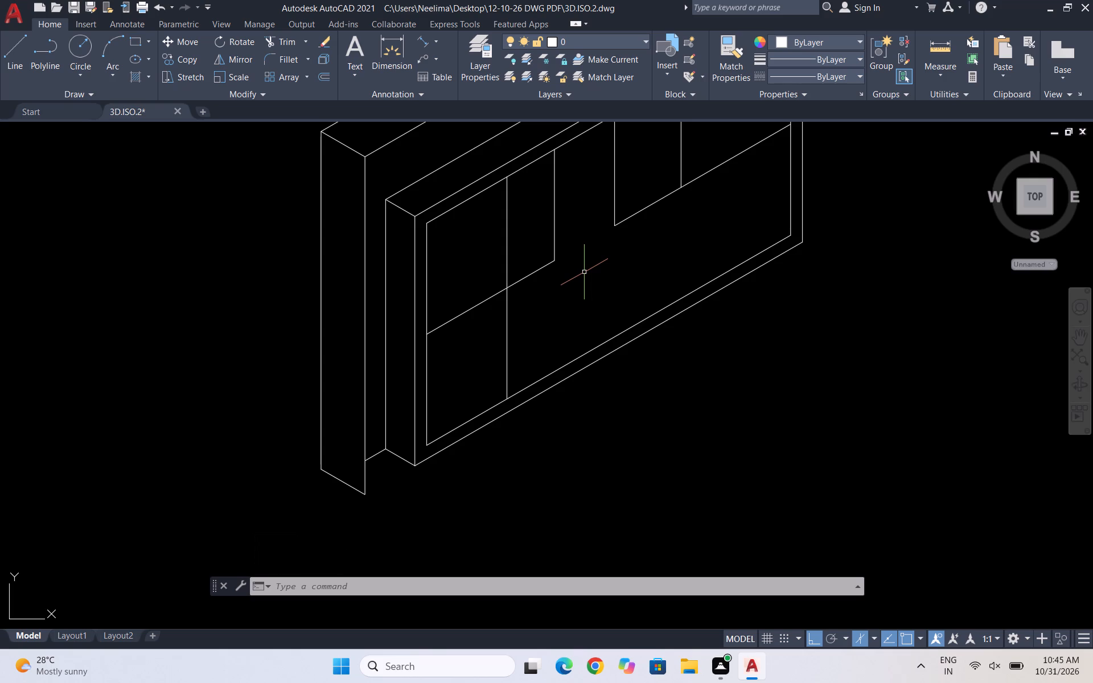
pyautogui.press('Escape')
pyautogui.click(463, 316)
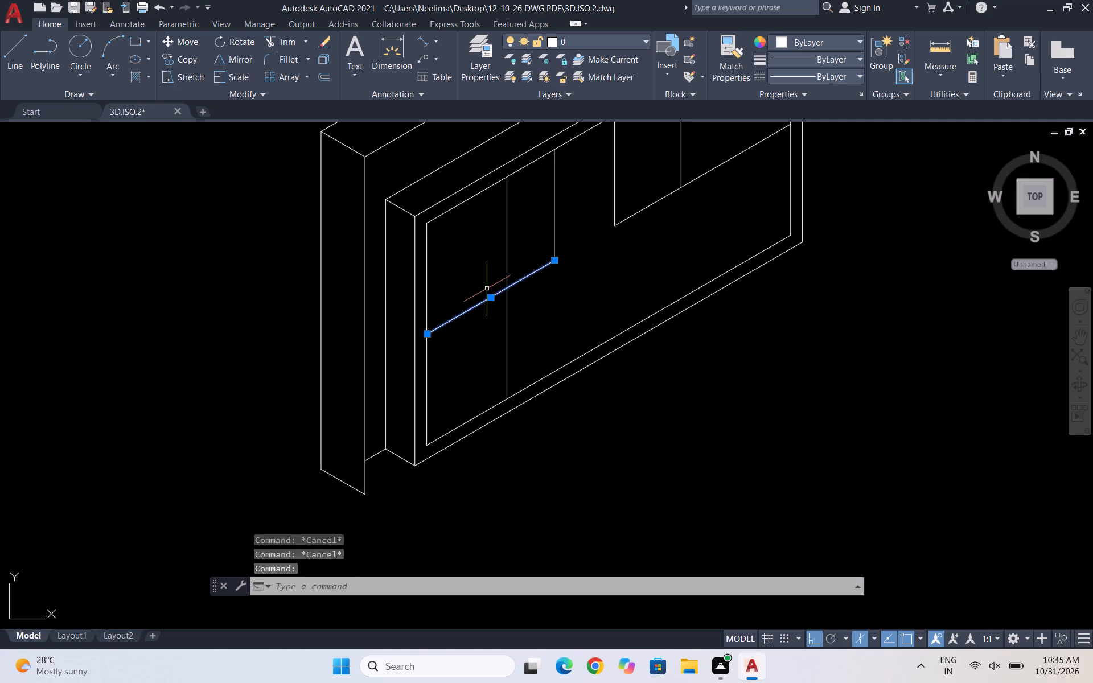
pyautogui.write('CO')
pyautogui.press('Return')
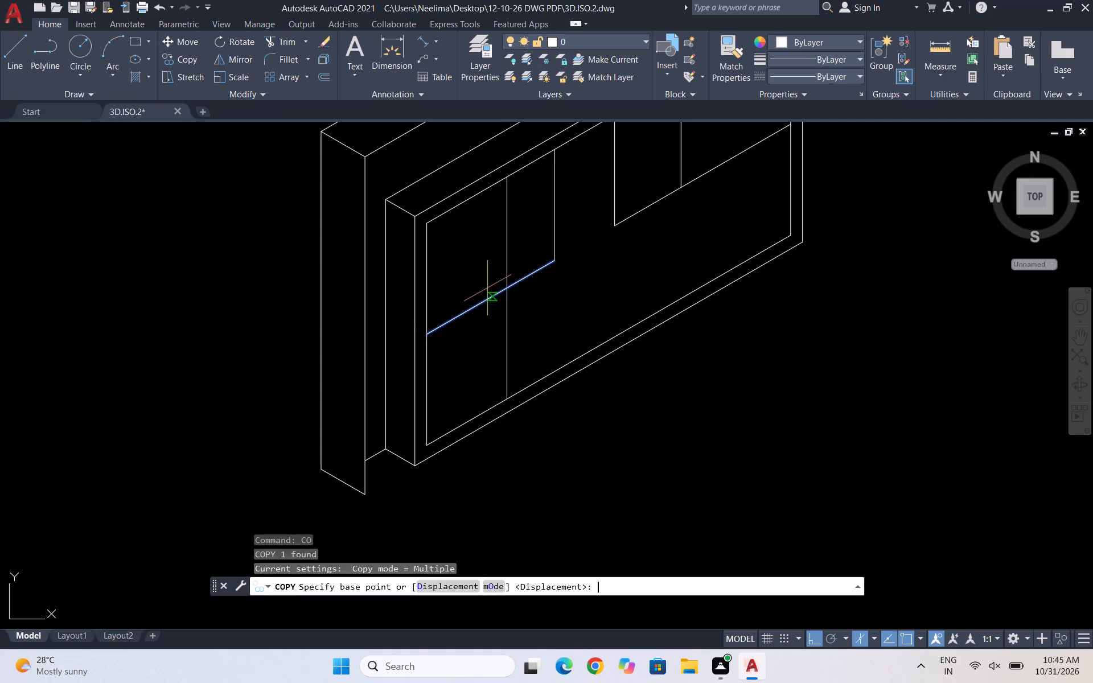
pyautogui.click(430, 335)
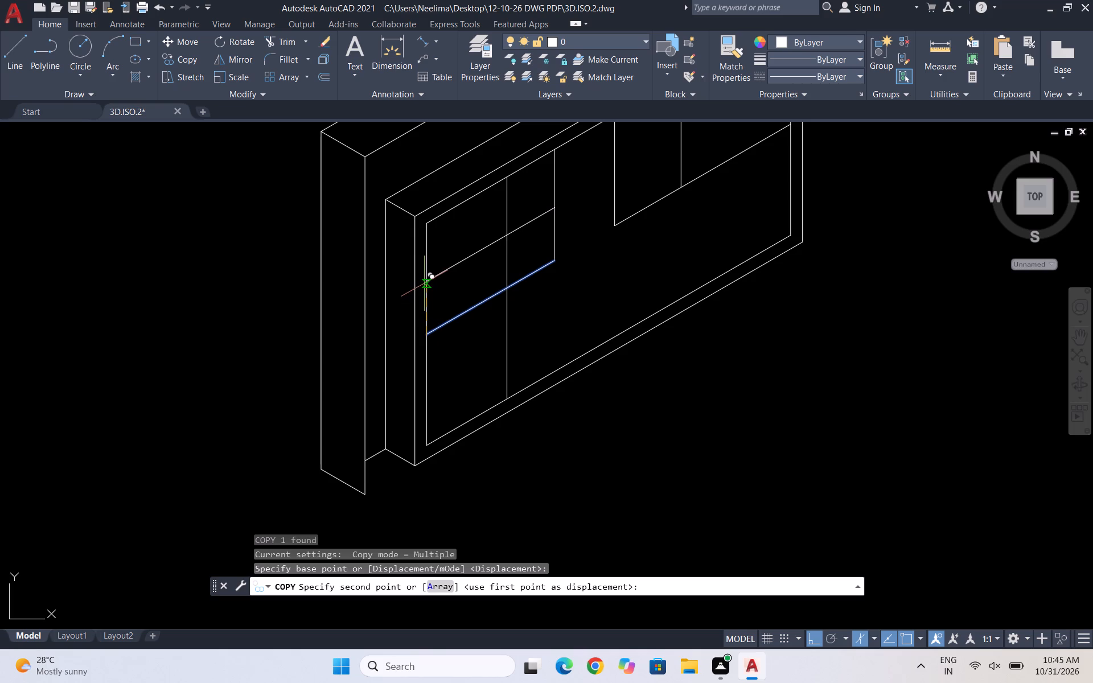
pyautogui.click(424, 283)
pyautogui.press('Escape')
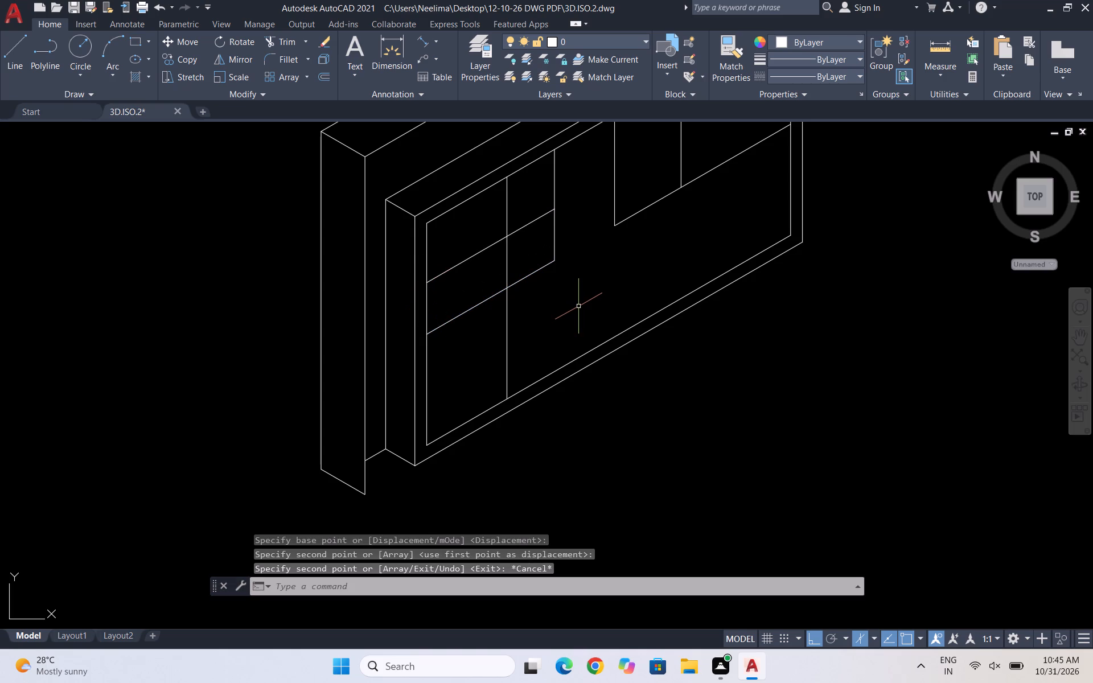
pyautogui.press('Escape')
pyautogui.press('Escape')
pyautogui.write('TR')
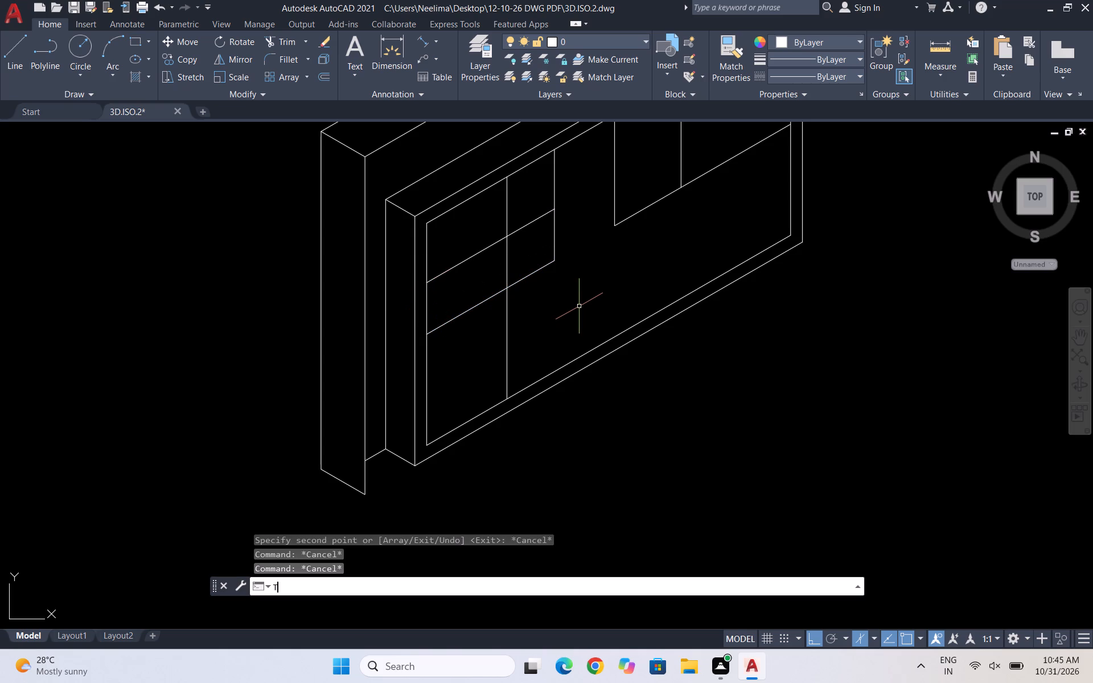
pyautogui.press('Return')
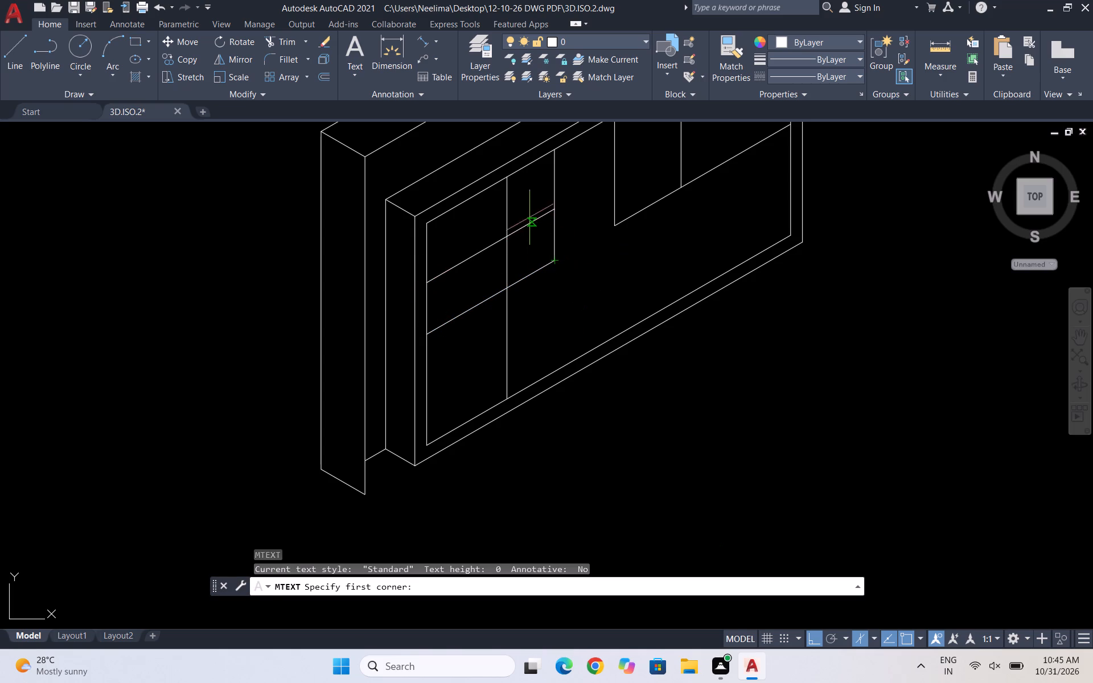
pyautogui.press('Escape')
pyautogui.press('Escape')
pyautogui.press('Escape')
# Trim the copied line's end beyond the first divider, together with the divider segment between the copied and mid-height lines.
pyautogui.write('TR')
pyautogui.press('Return')
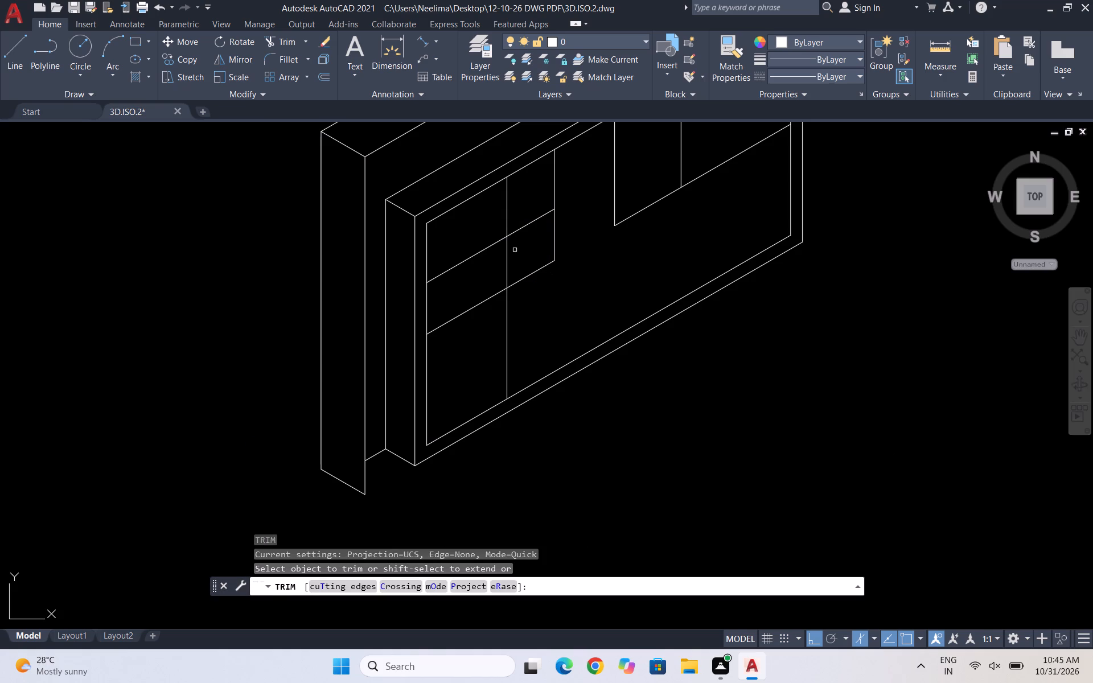
pyautogui.scroll(1, 511, 250)
pyautogui.moveTo(529, 205); pyautogui.dragTo(475, 283)
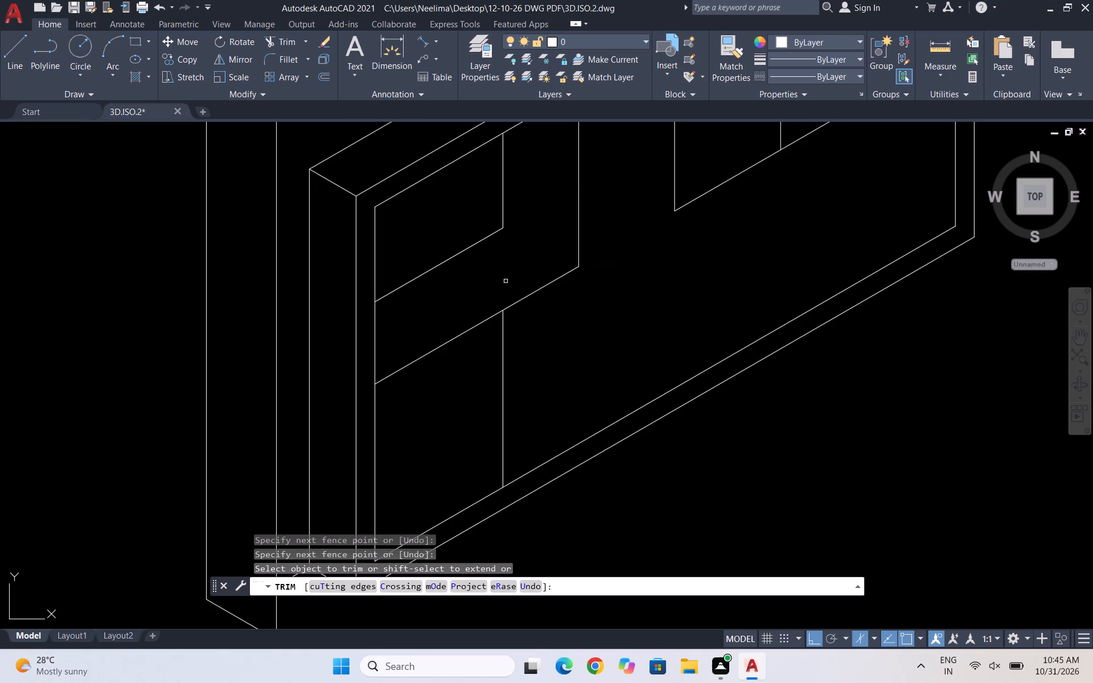
# Extend the first divider's upper piece back down to the mid-height line.
pyautogui.write('EX')
pyautogui.press('Return')
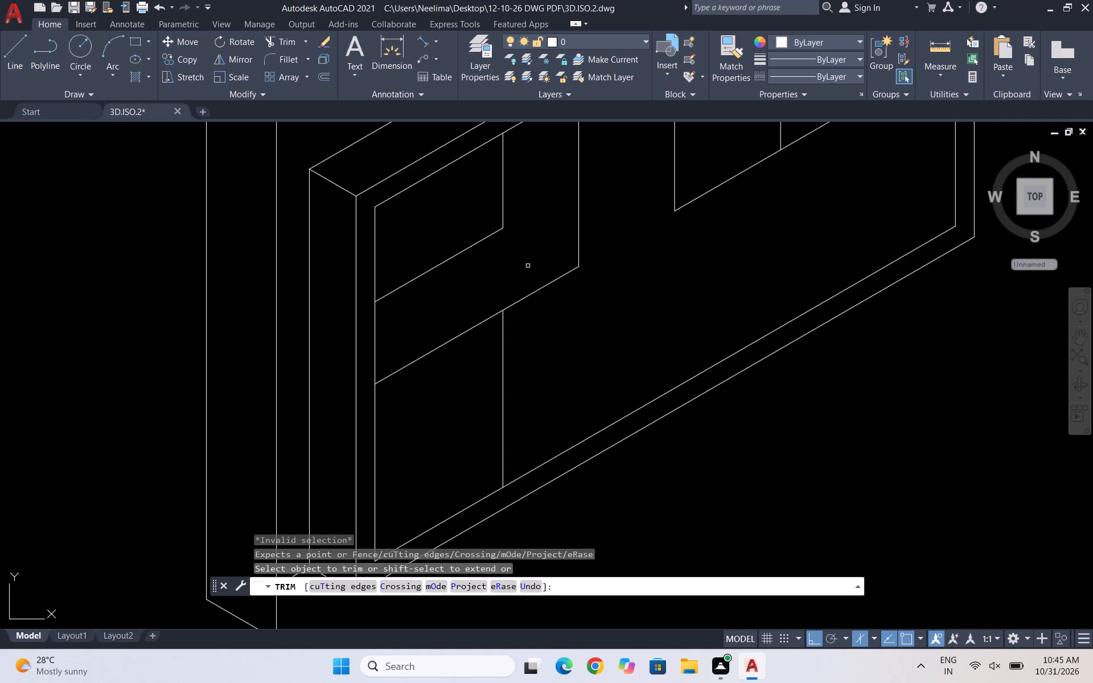
pyautogui.keyDown('shift'); pyautogui.click(503, 213); pyautogui.keyUp('shift')
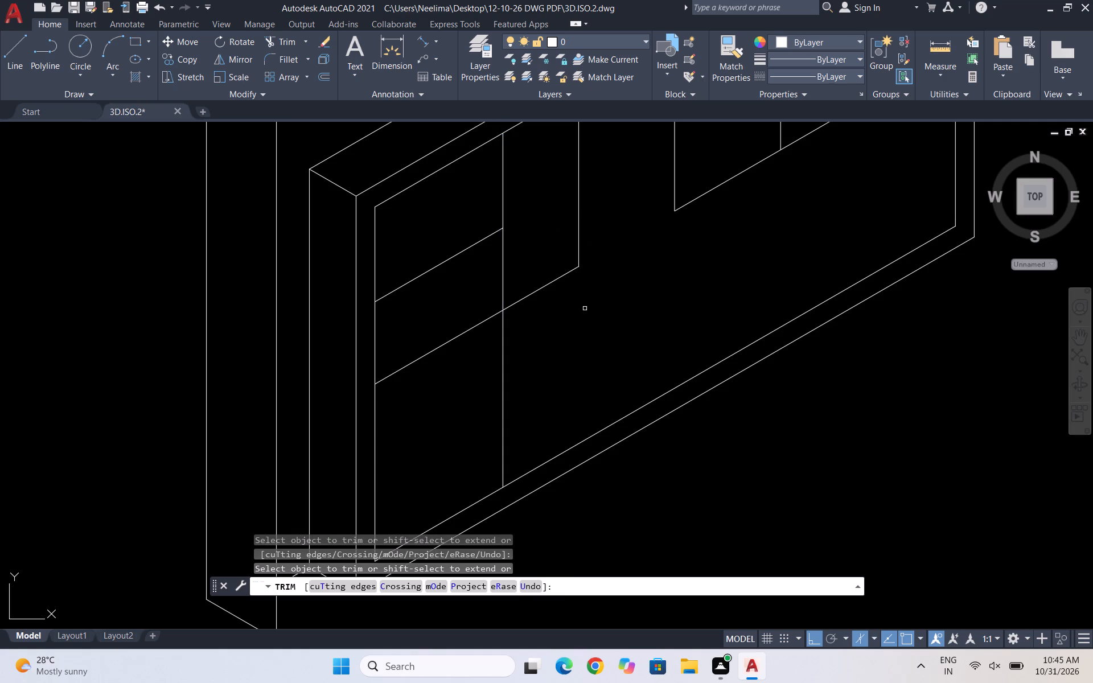
pyautogui.press('Escape')
pyautogui.press('Escape')
# Draw a vertical line from about the middle of the shortened copied line up to the inner top line.
pyautogui.press('l')
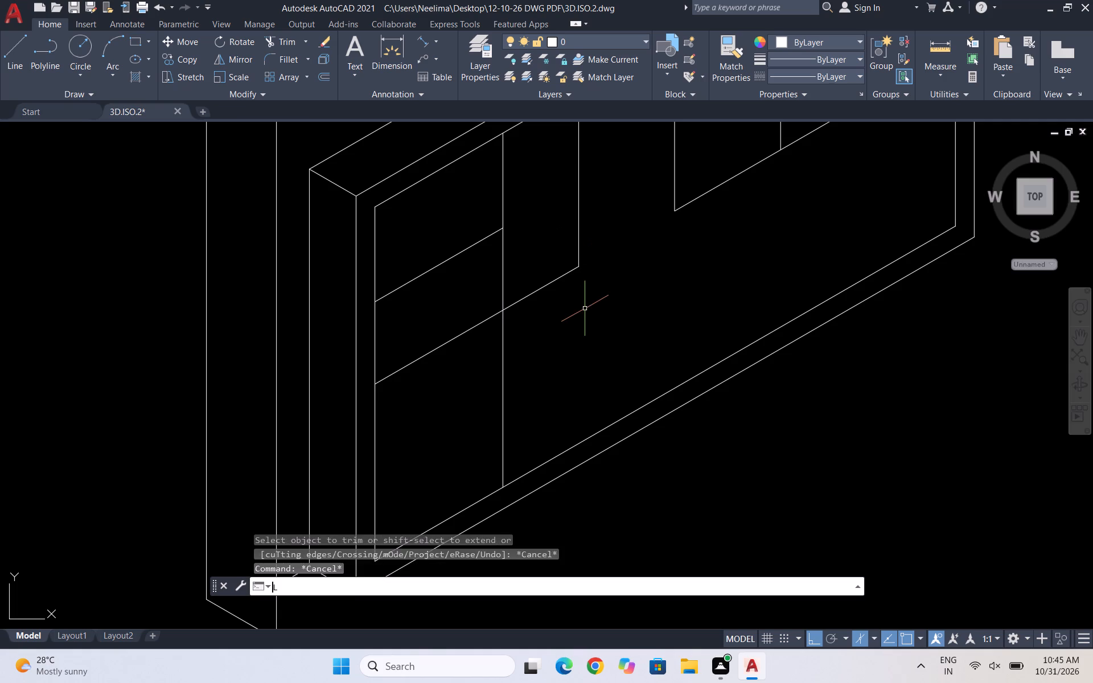
pyautogui.press('Return')
pyautogui.scroll(-1, 453, 298)
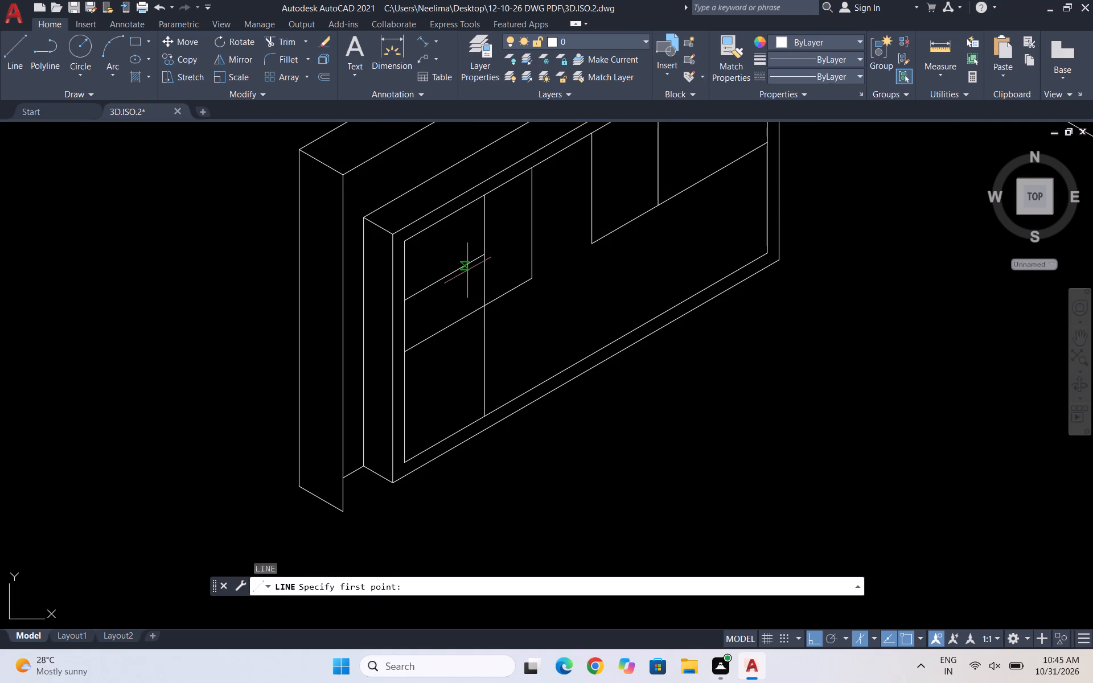
pyautogui.click(446, 278)
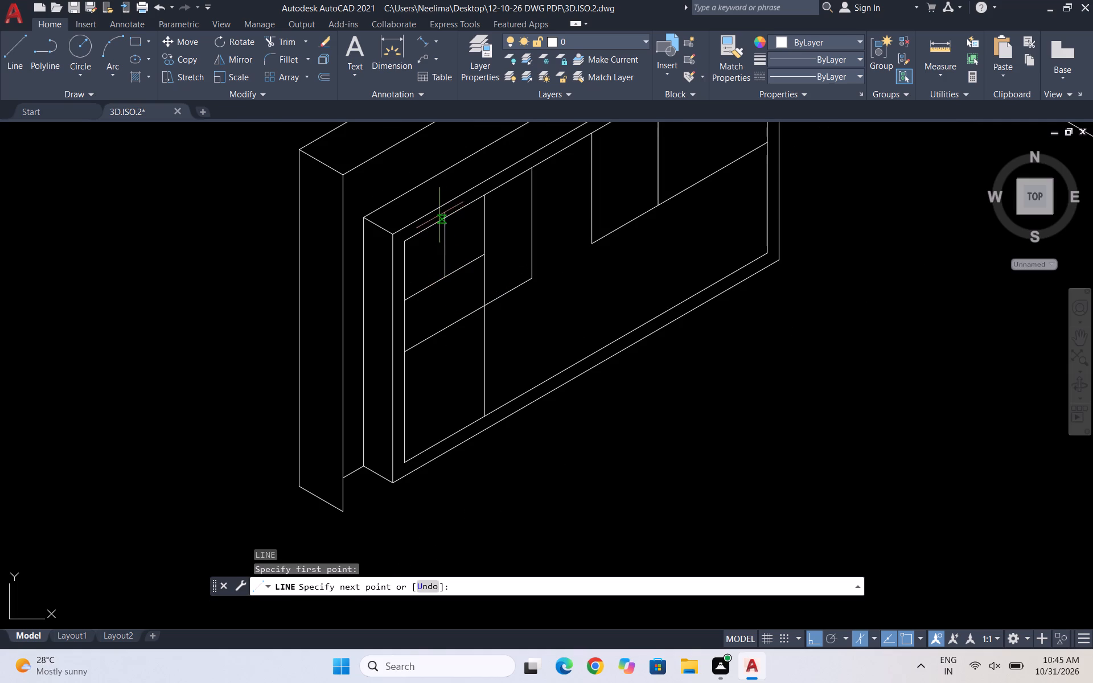
pyautogui.scroll(3, 446, 217)
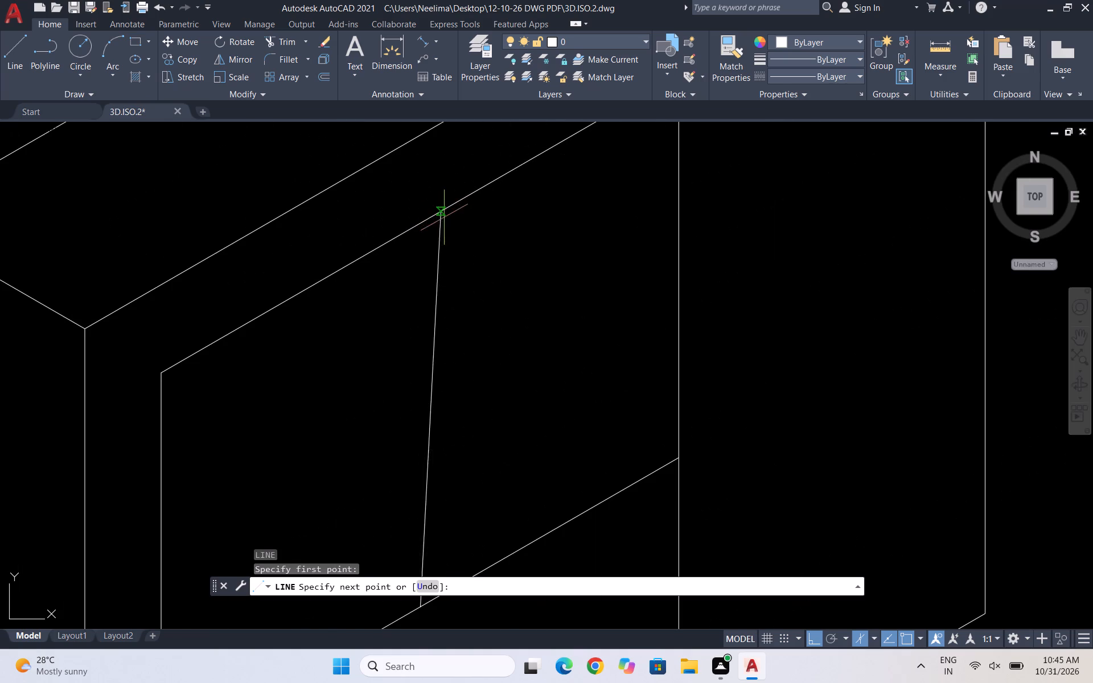
pyautogui.scroll(1, 444, 217)
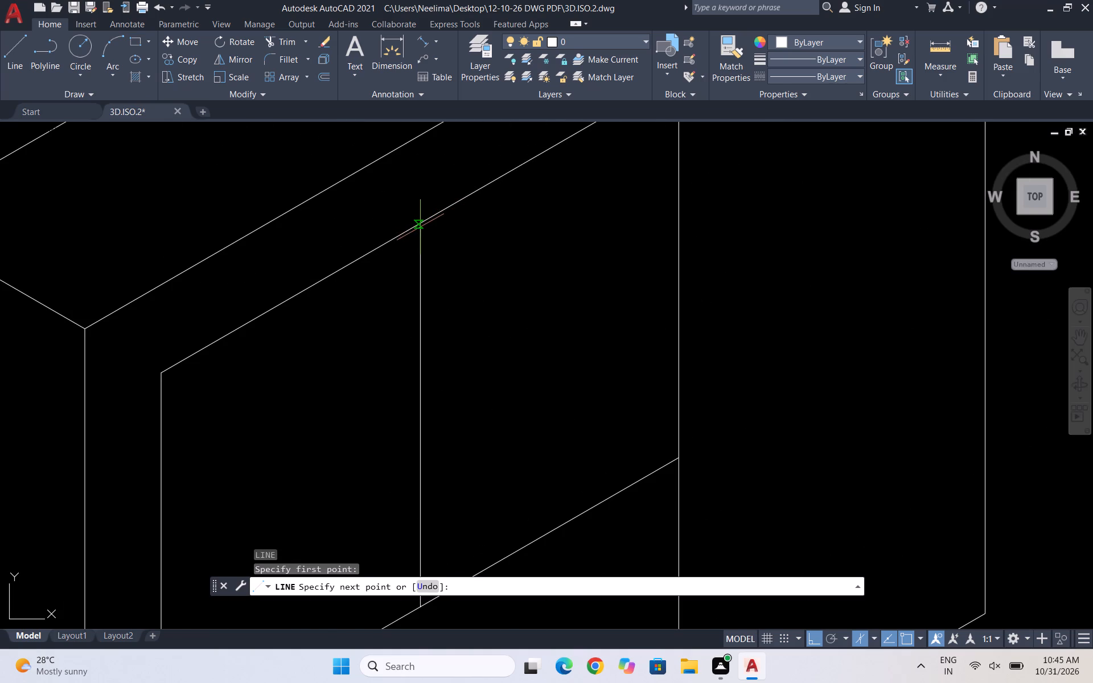
pyautogui.click(420, 223)
pyautogui.press('Escape')
pyautogui.scroll(-3, 418, 236)
pyautogui.press('Escape')
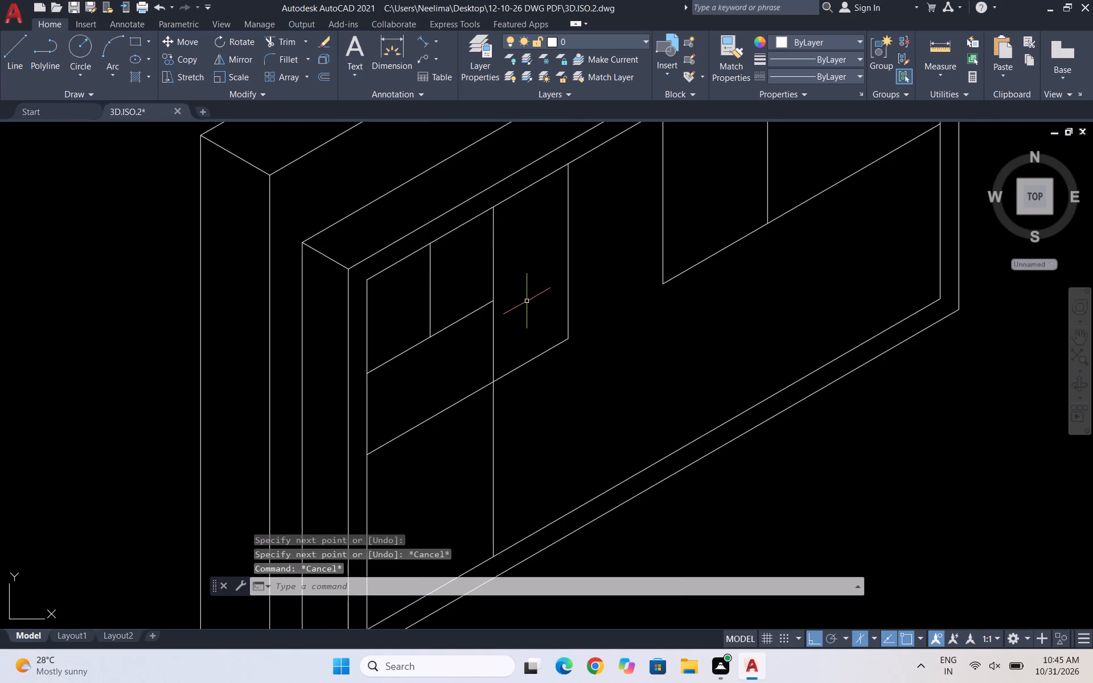
# Offset the front face's inner top, bottom and both inner vertical border lines 3 mm inward.
pyautogui.press('o')
pyautogui.press('Return')
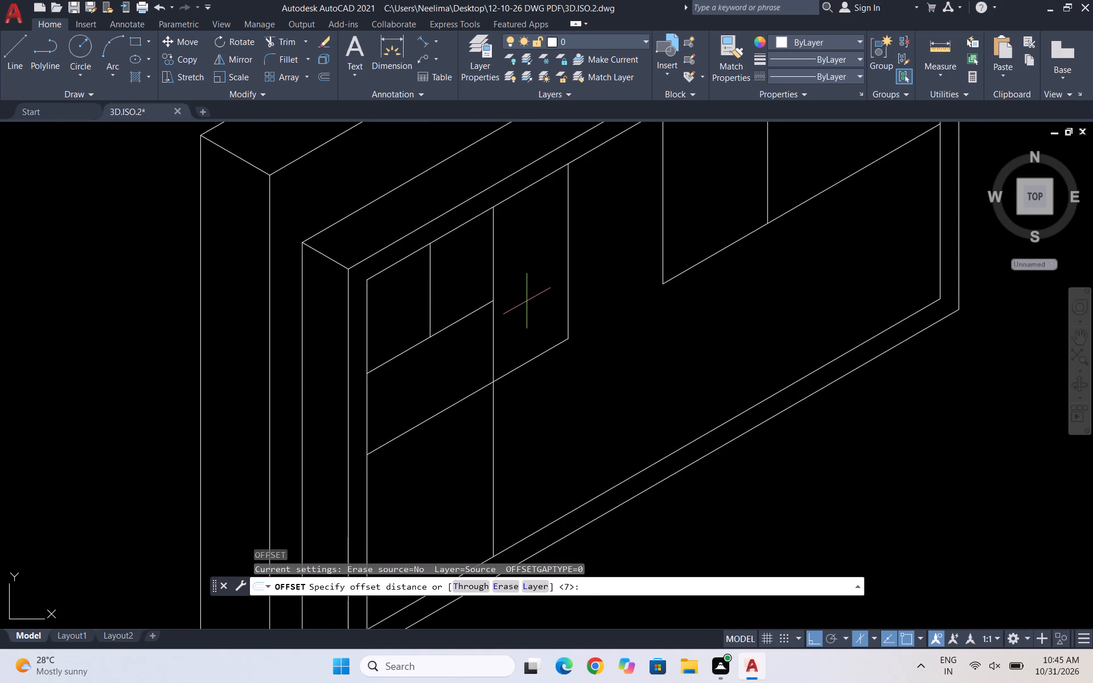
pyautogui.press('3')
pyautogui.press('Return')
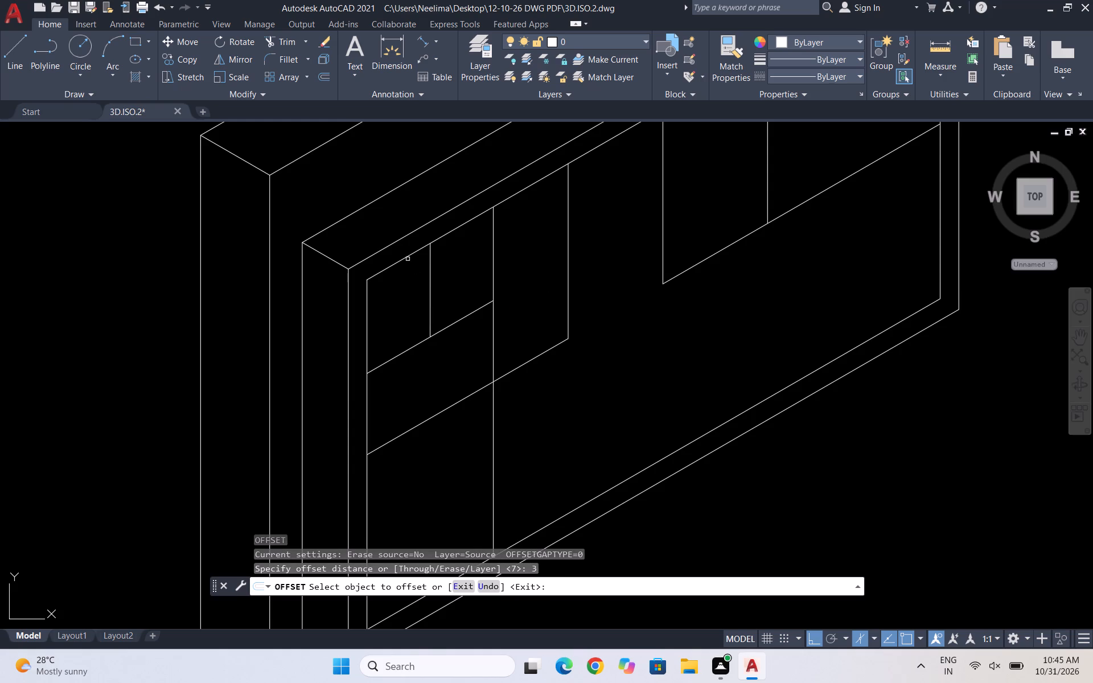
pyautogui.click(408, 258)
pyautogui.click(412, 266)
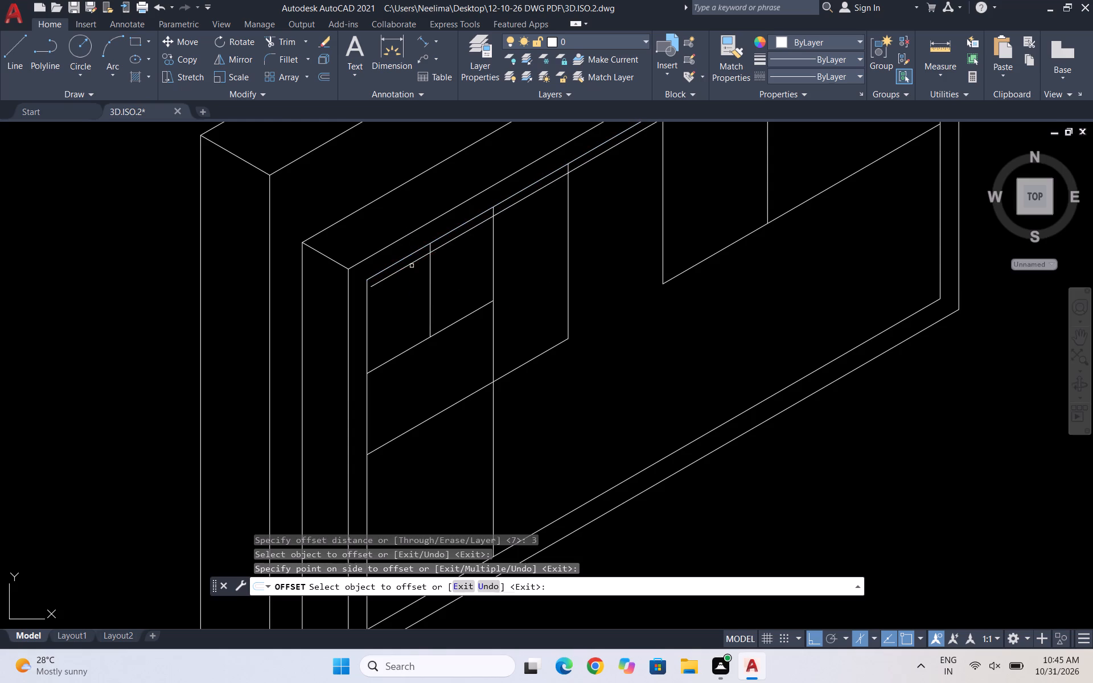
pyautogui.scroll(-1, 413, 295)
pyautogui.scroll(-1, 606, 201)
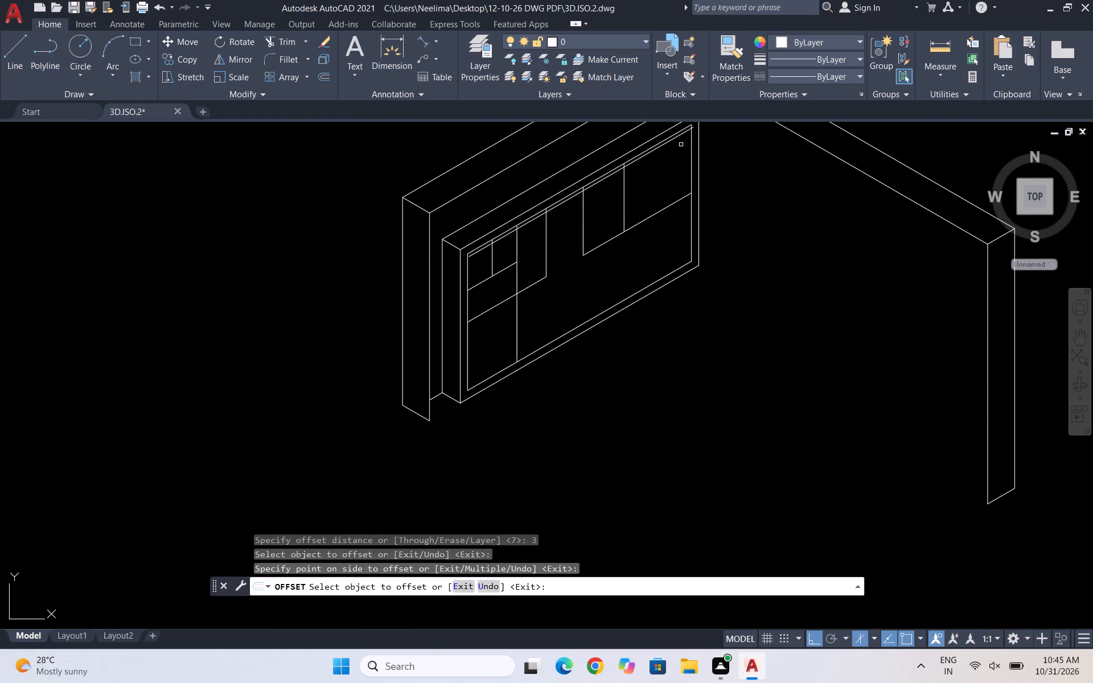
pyautogui.scroll(1, 681, 145)
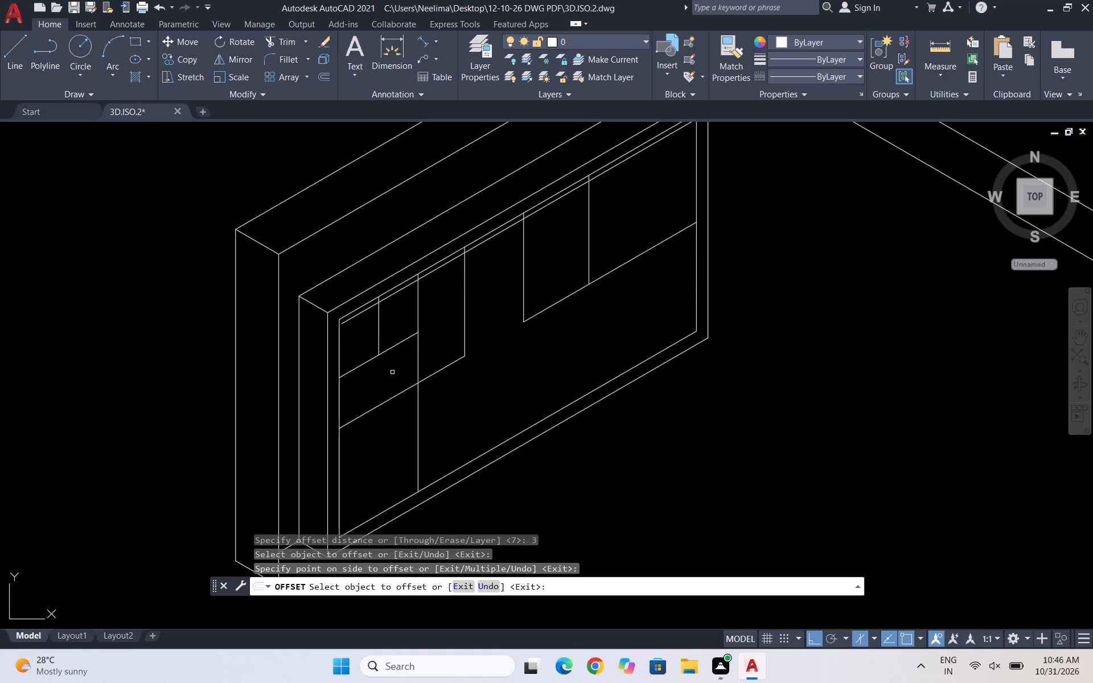
pyautogui.moveTo(341, 338); pyautogui.dragTo(356, 335)
pyautogui.click(368, 332)
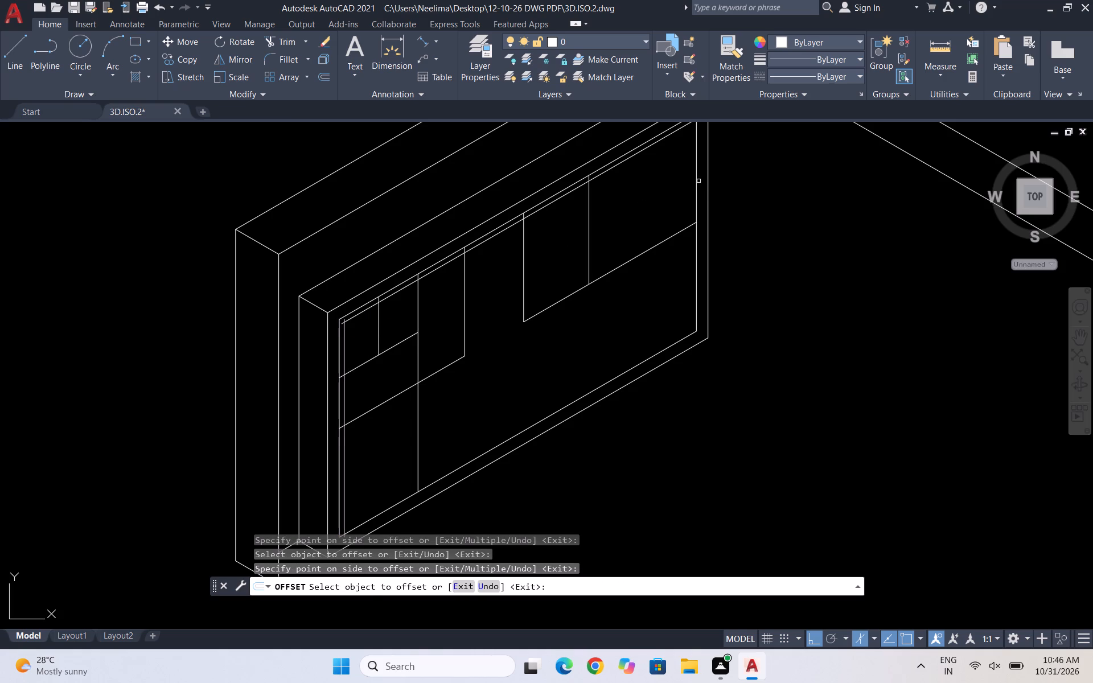
pyautogui.moveTo(697, 179); pyautogui.dragTo(685, 182)
pyautogui.click(664, 191)
pyautogui.moveTo(591, 391); pyautogui.dragTo(590, 390)
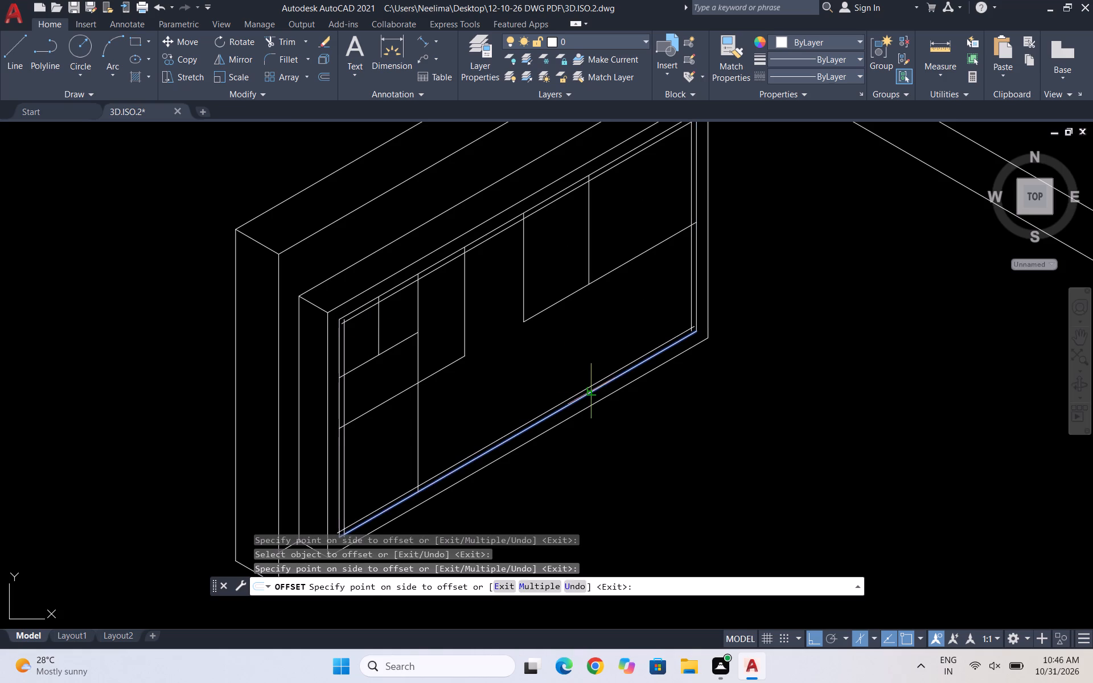
pyautogui.moveTo(590, 390); pyautogui.dragTo(585, 380)
pyautogui.click(568, 370)
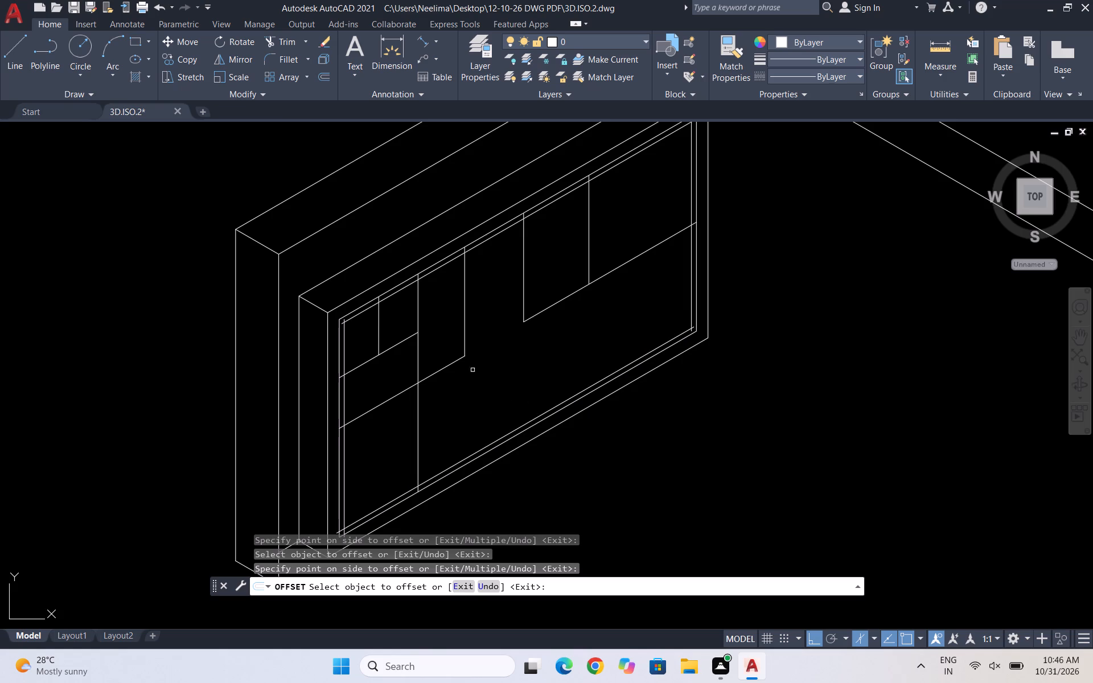
pyautogui.scroll(1, 379, 319)
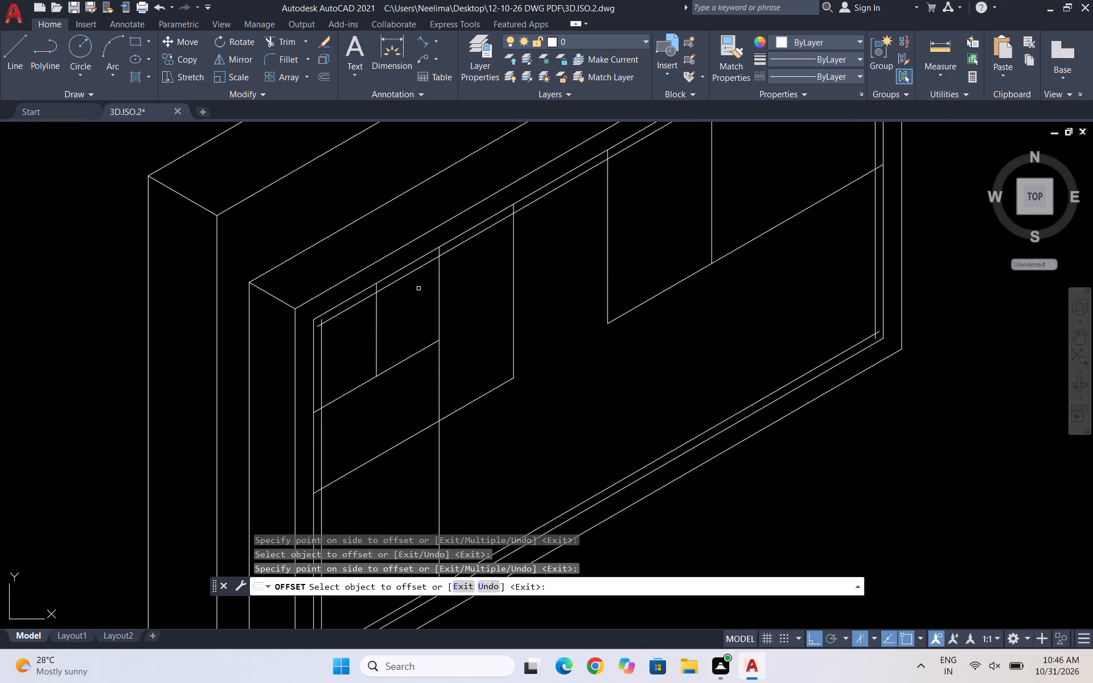
# Undo the four 3 mm offsets of the front face's inner border lines.
pyautogui.scroll(-1, 428, 282)
pyautogui.scroll(-1, 482, 311)
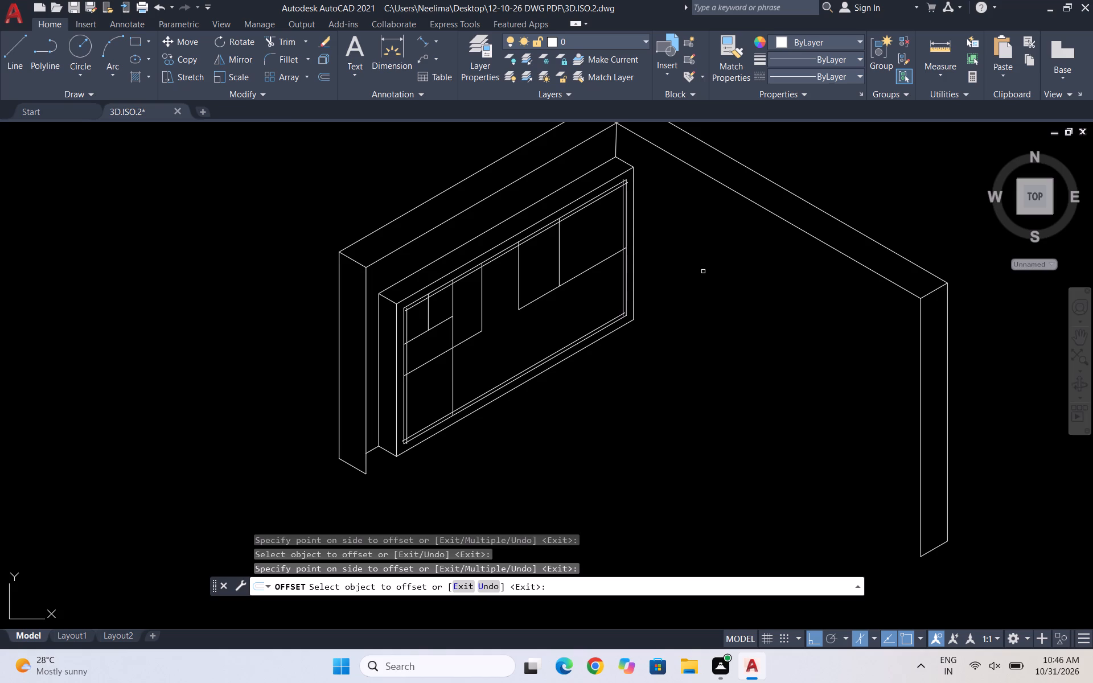
pyautogui.hotkey('ctrl', 'z')
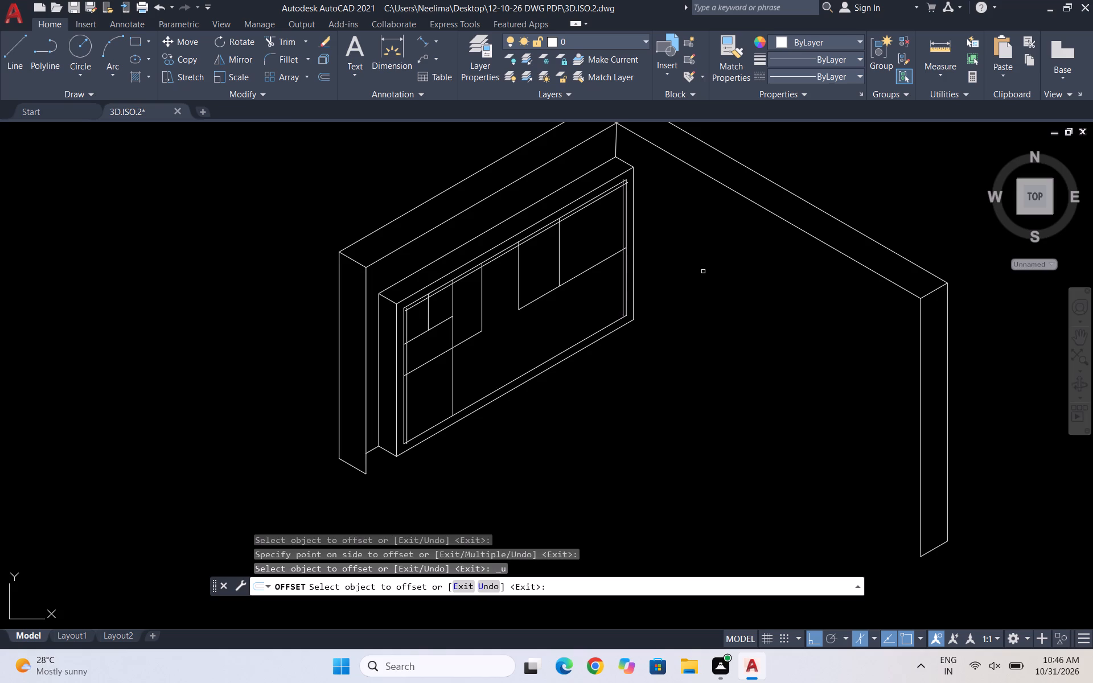
pyautogui.hotkey('ctrl', 'z')
pyautogui.hotkey('ctrl', 'z')
pyautogui.hotkey('ctrl', 'z')
pyautogui.press('Escape')
pyautogui.press('Escape')
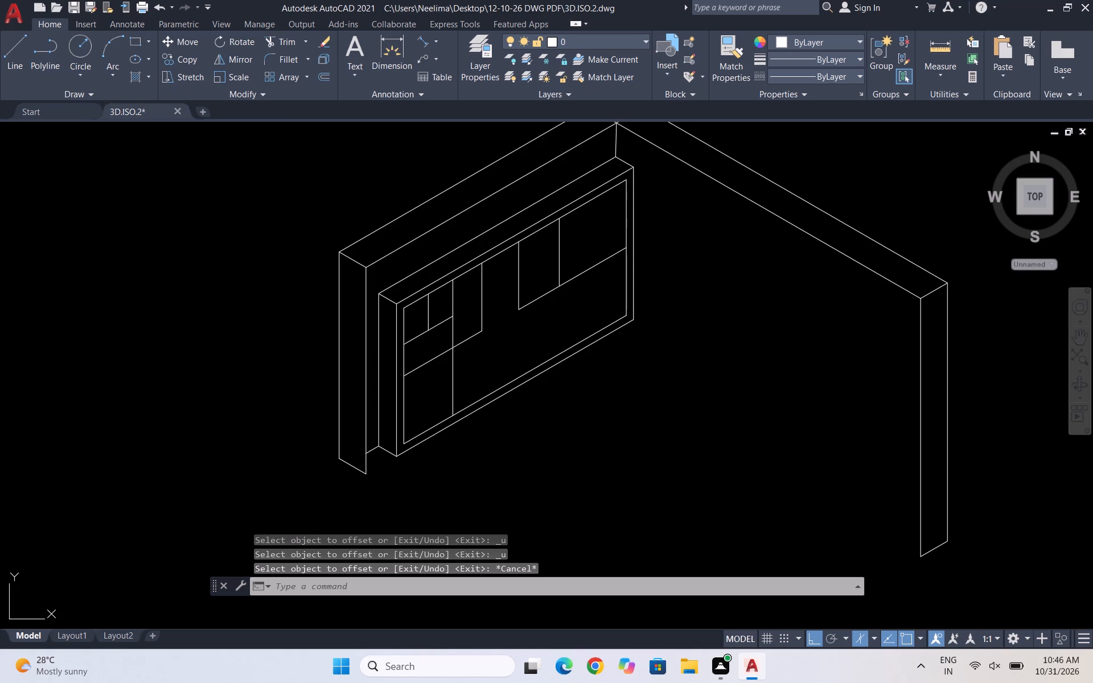
pyautogui.press('Escape')
pyautogui.press('Escape')
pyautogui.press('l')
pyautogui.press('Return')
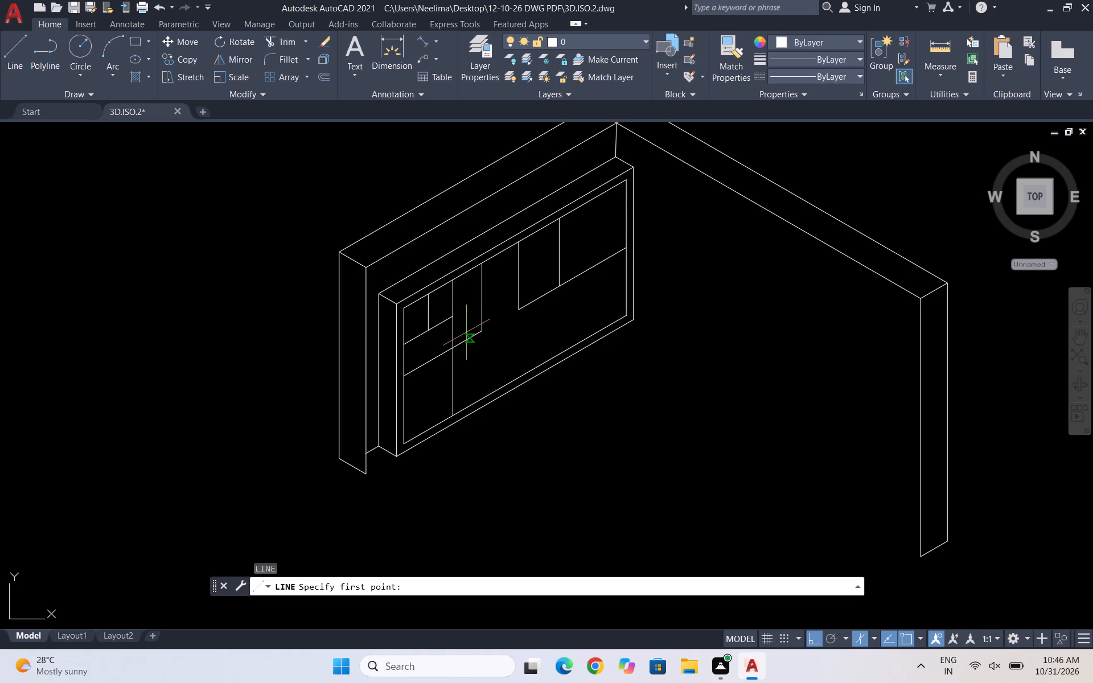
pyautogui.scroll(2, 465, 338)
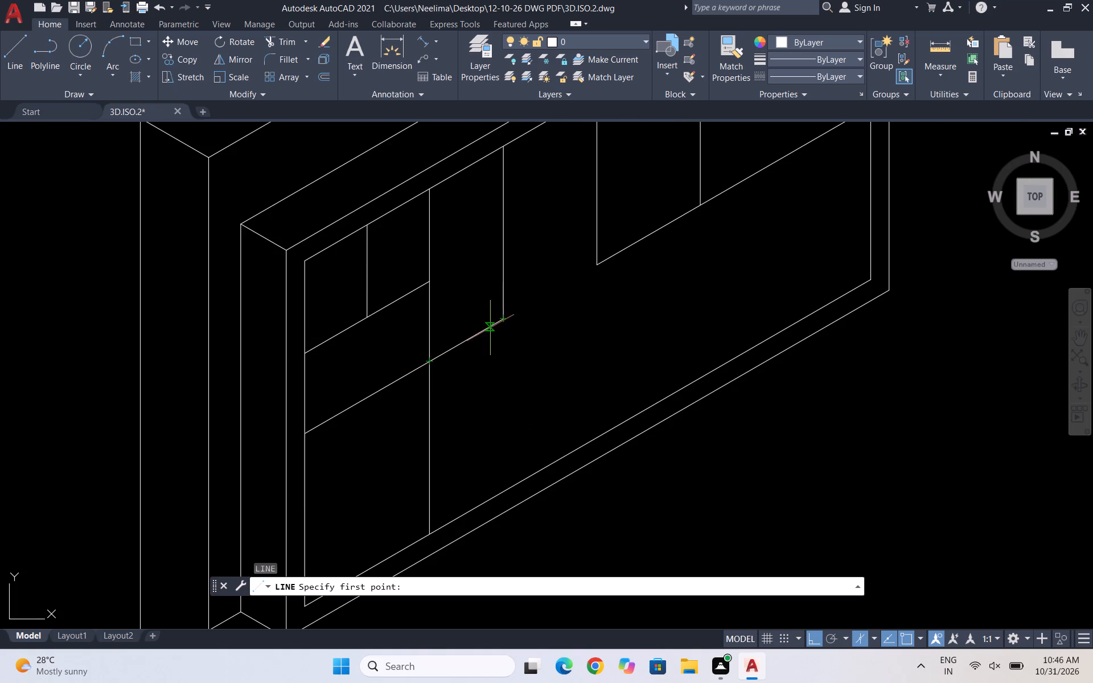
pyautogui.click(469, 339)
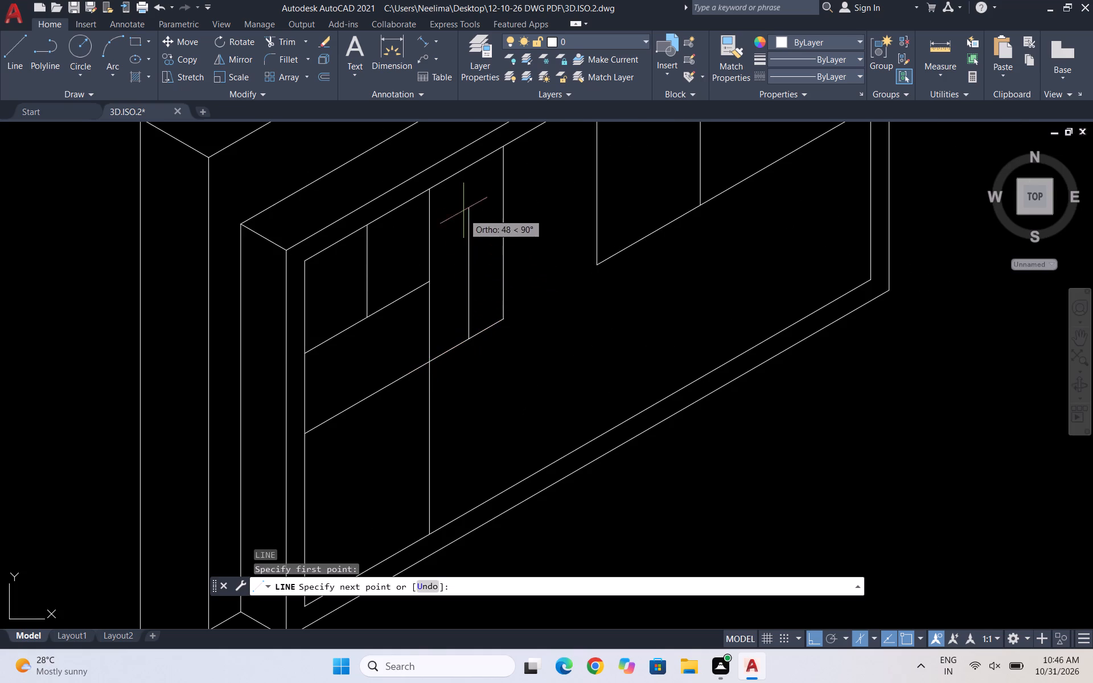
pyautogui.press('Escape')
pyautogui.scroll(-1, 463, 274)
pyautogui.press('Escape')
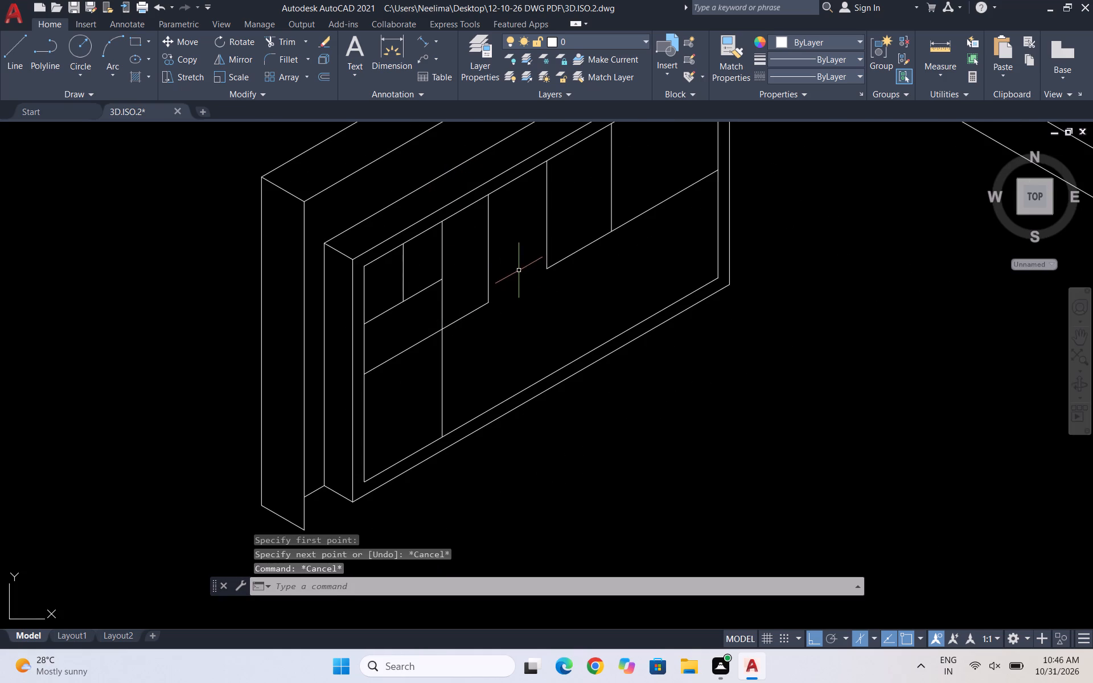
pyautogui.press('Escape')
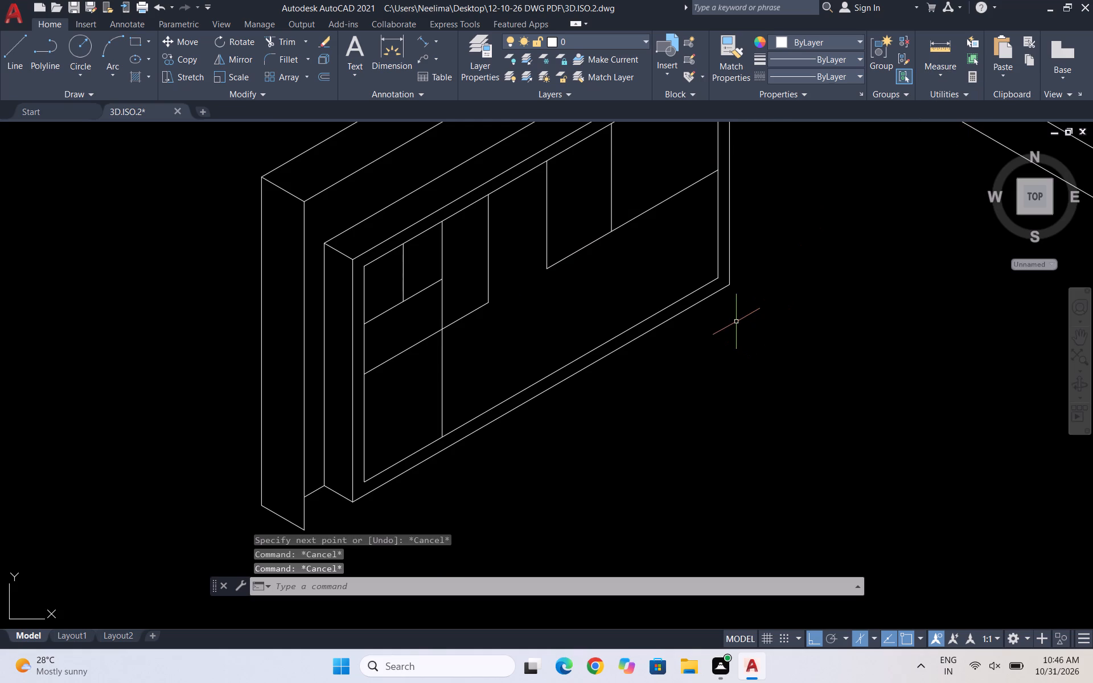
# Draw a helper line just below and parallel to the mid-height line, from the first divider to beneath the second divider's lower end.
pyautogui.press('l')
pyautogui.press('Return')
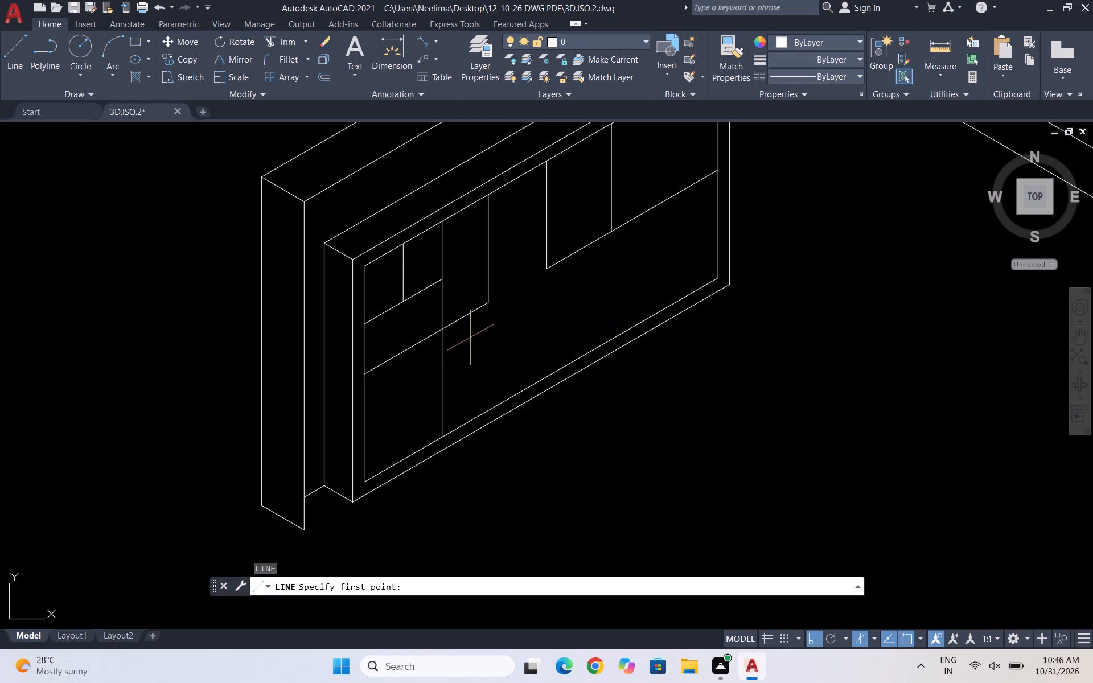
pyautogui.click(443, 347)
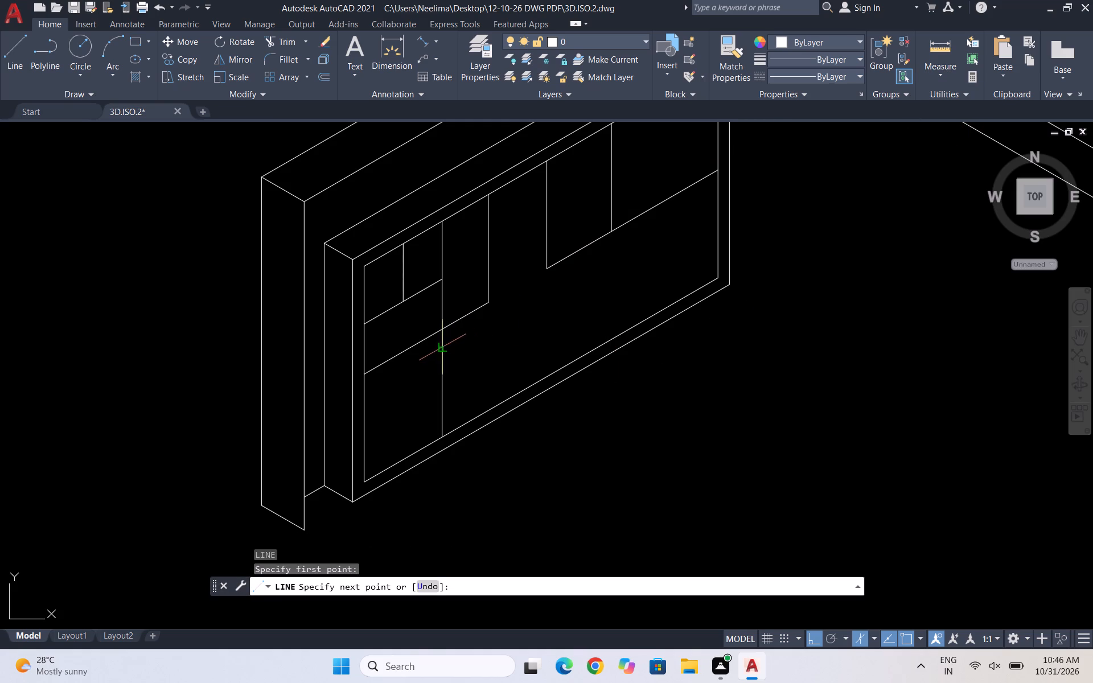
pyautogui.click(489, 320)
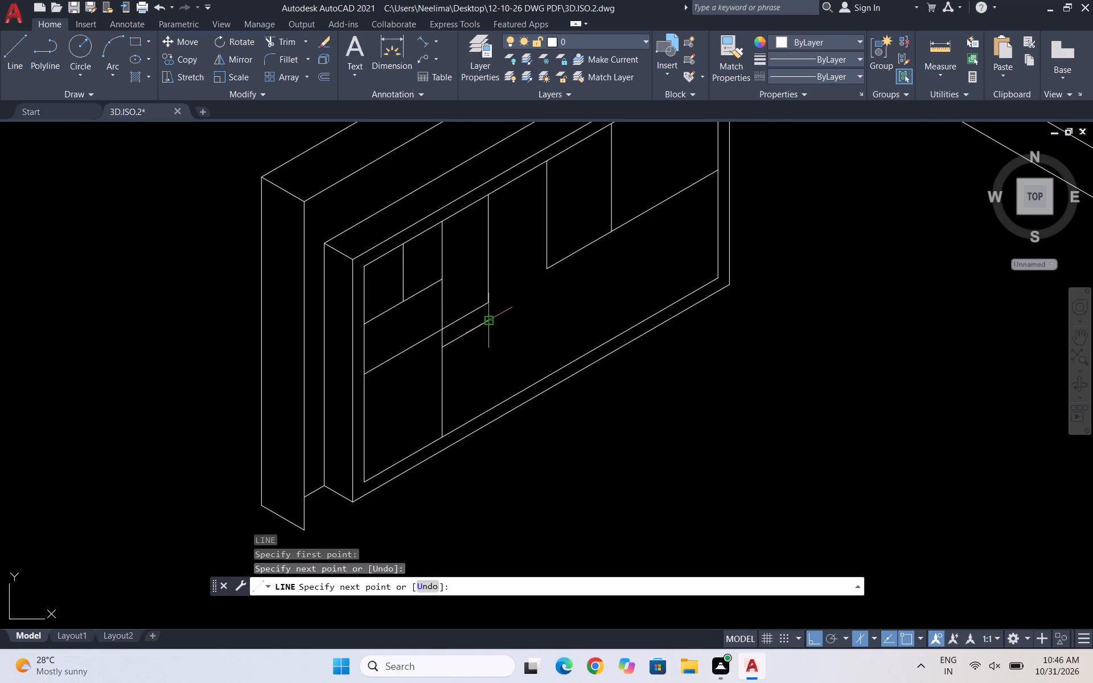
pyautogui.press('Escape')
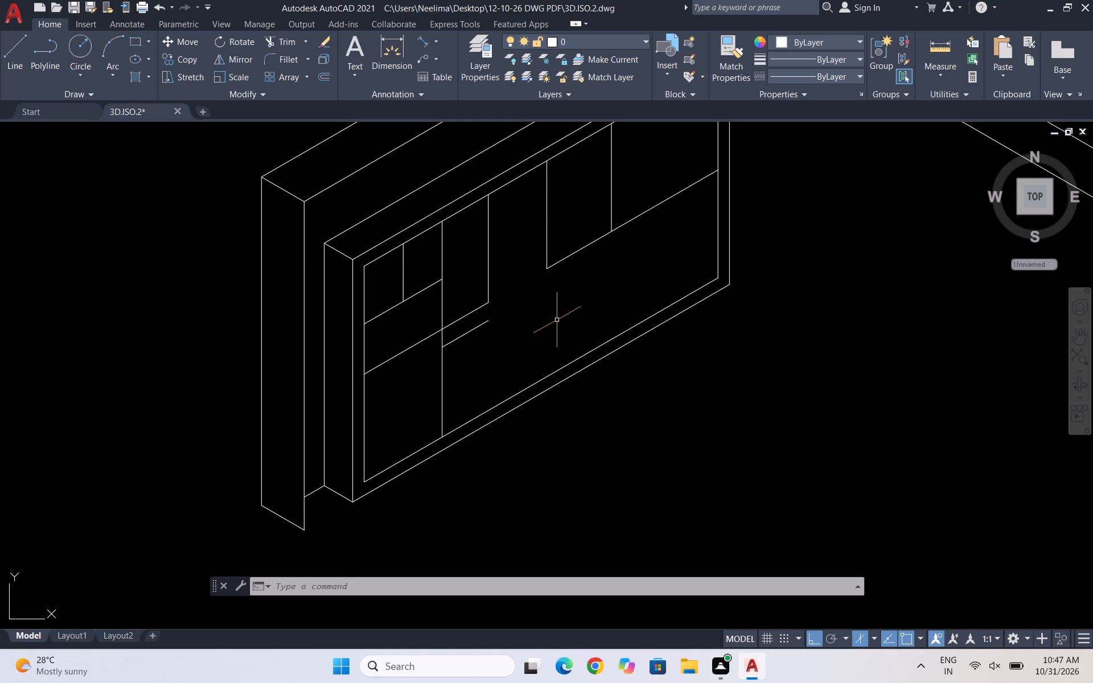
pyautogui.press('Escape')
pyautogui.press('Escape')
pyautogui.press('Escape')
# Draw a vertical line midway between the first and second dividers, from the mid-height line up to the inner top line.
pyautogui.press('l')
pyautogui.press('Return')
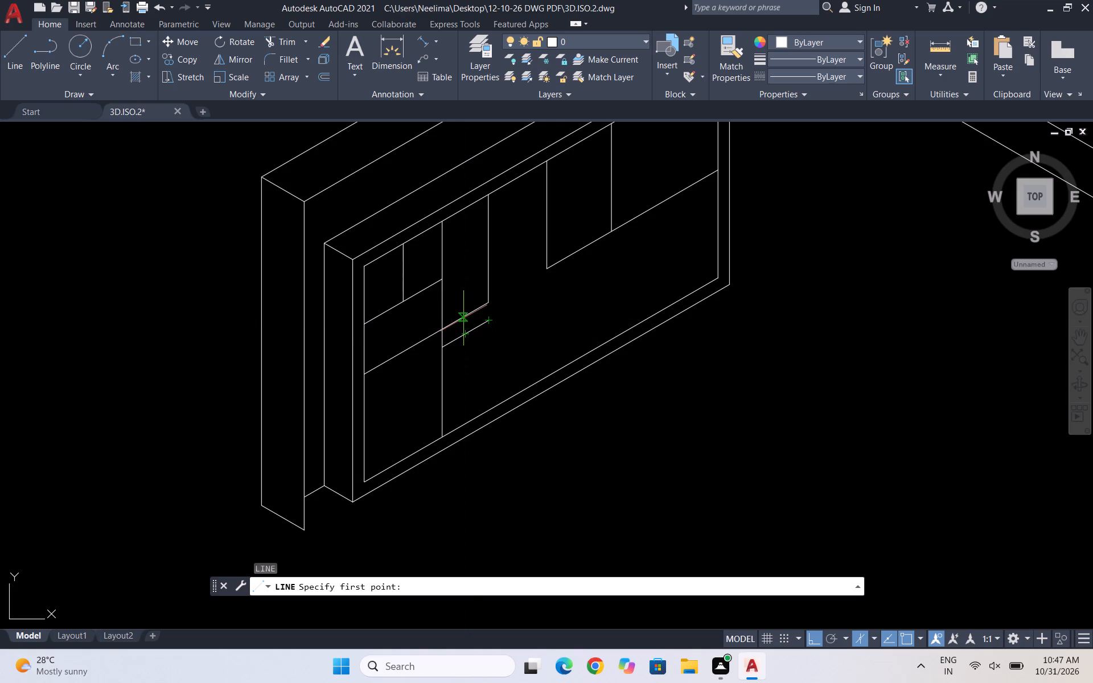
pyautogui.moveTo(464, 315); pyautogui.dragTo(466, 305)
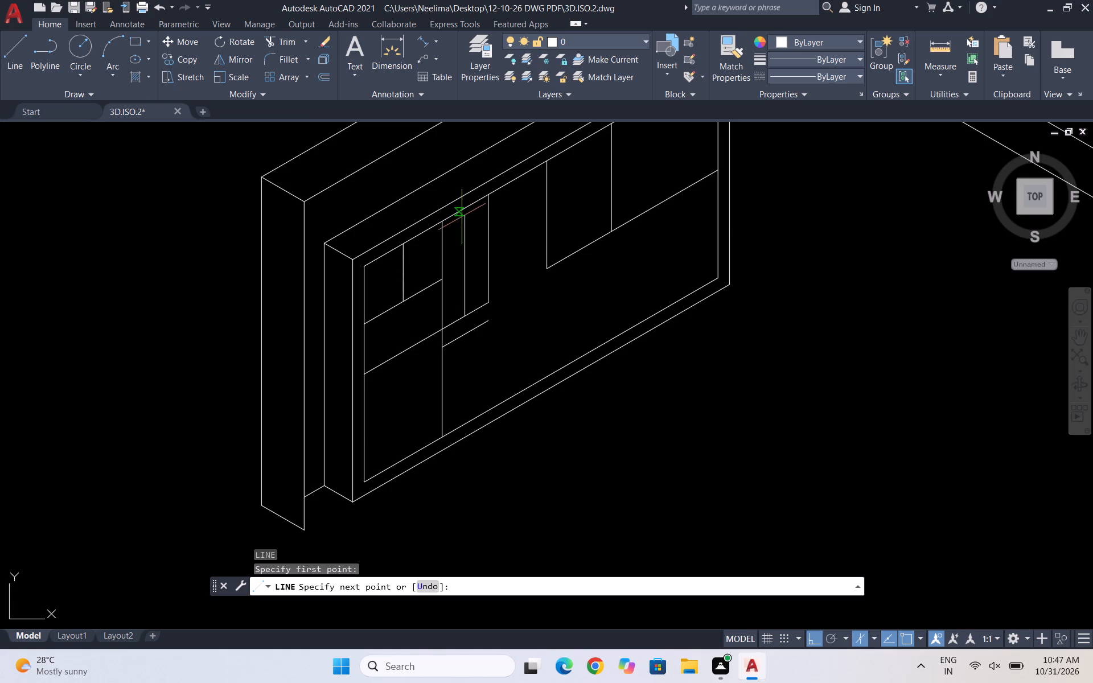
pyautogui.scroll(1, 467, 207)
pyautogui.click(463, 209)
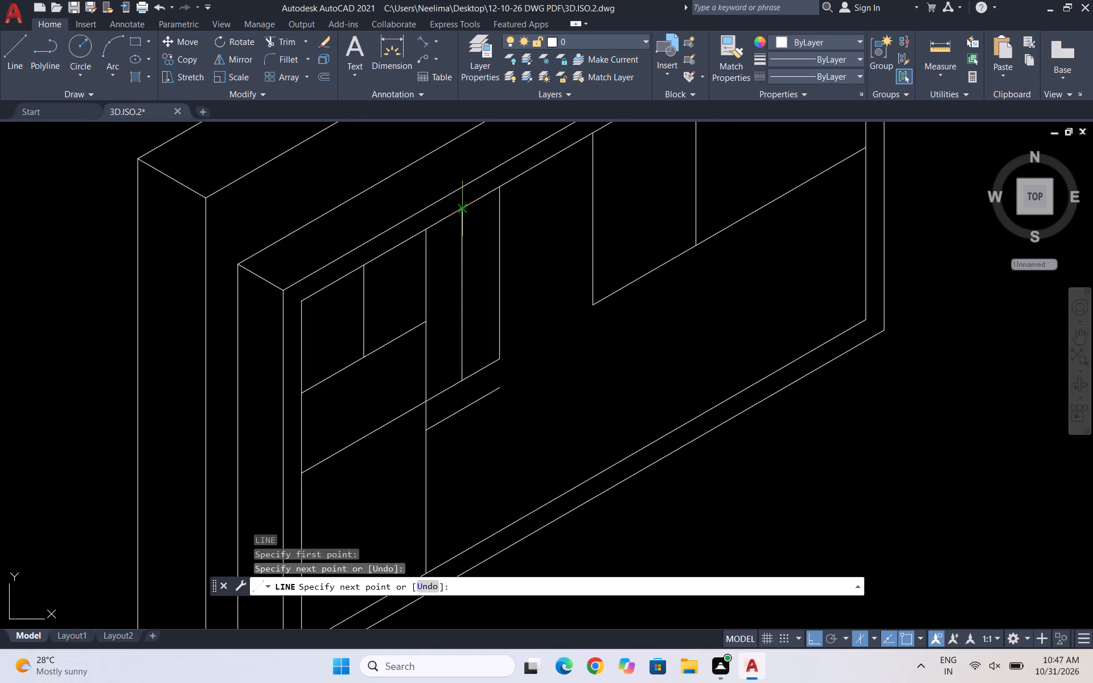
pyautogui.press('Escape')
# Erase the helper line below the bay between the first and second dividers.
pyautogui.scroll(-1, 439, 224)
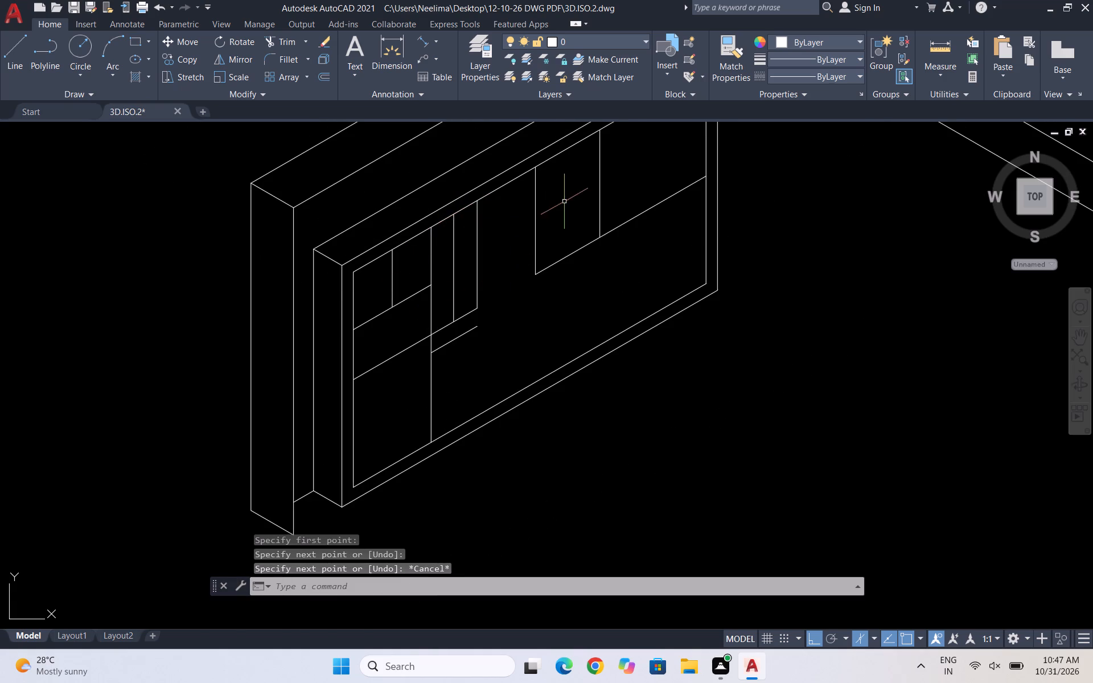
pyautogui.scroll(-1, 329, 326)
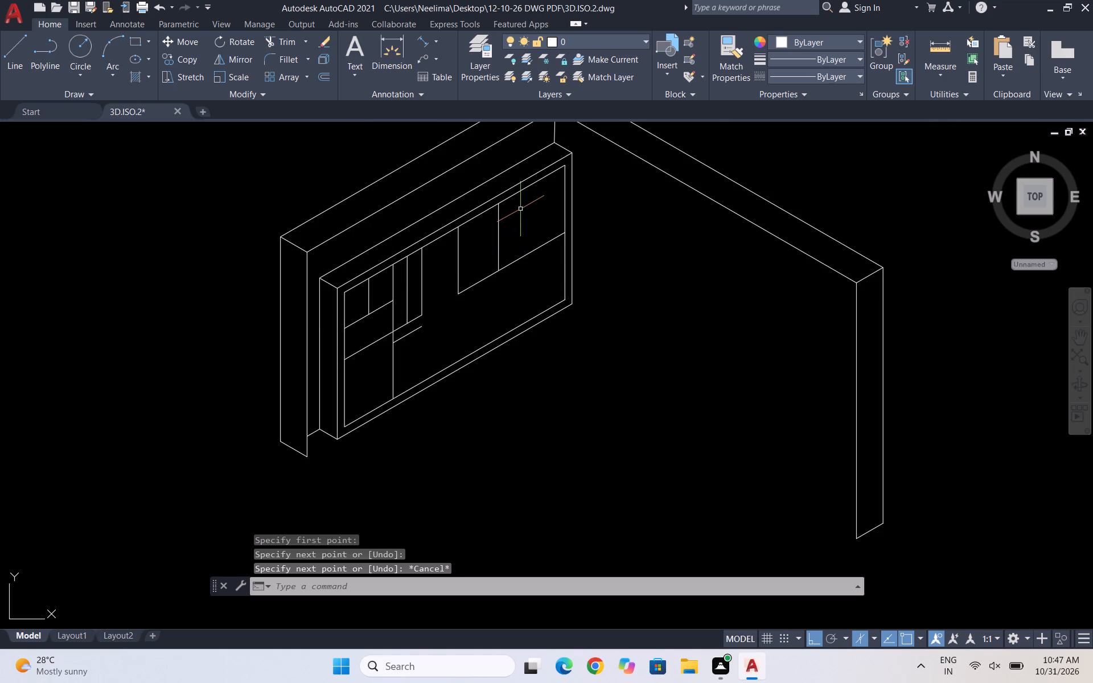
pyautogui.scroll(1, 487, 248)
pyautogui.scroll(1, 363, 404)
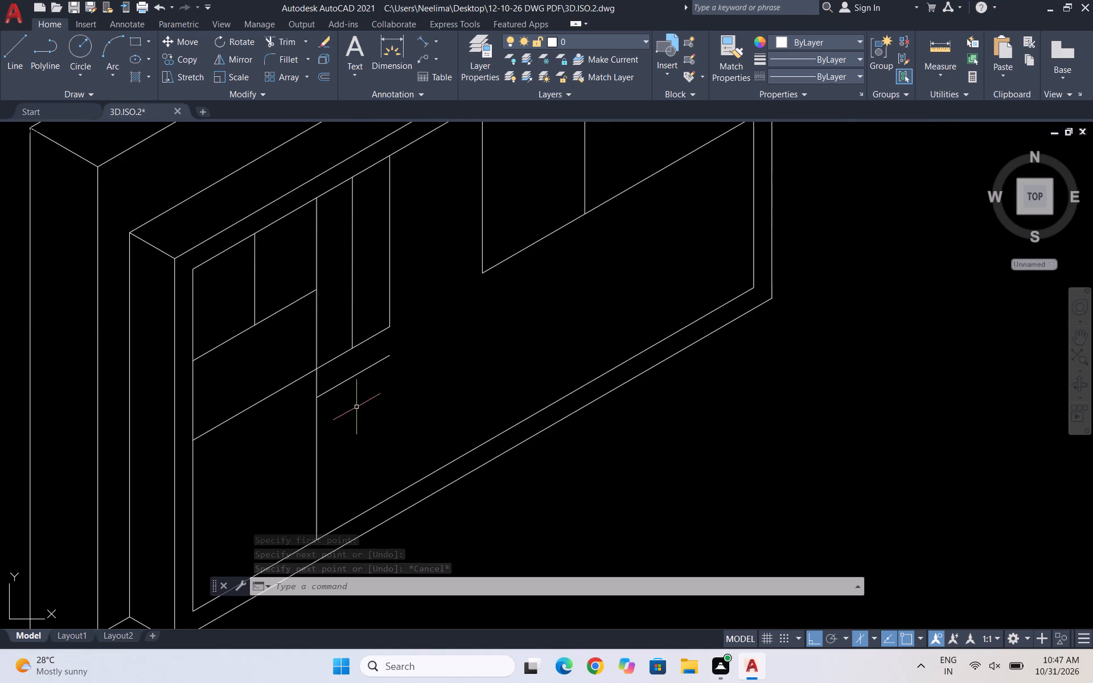
pyautogui.moveTo(368, 402); pyautogui.dragTo(367, 394)
pyautogui.click(356, 372)
pyautogui.press('Delete')
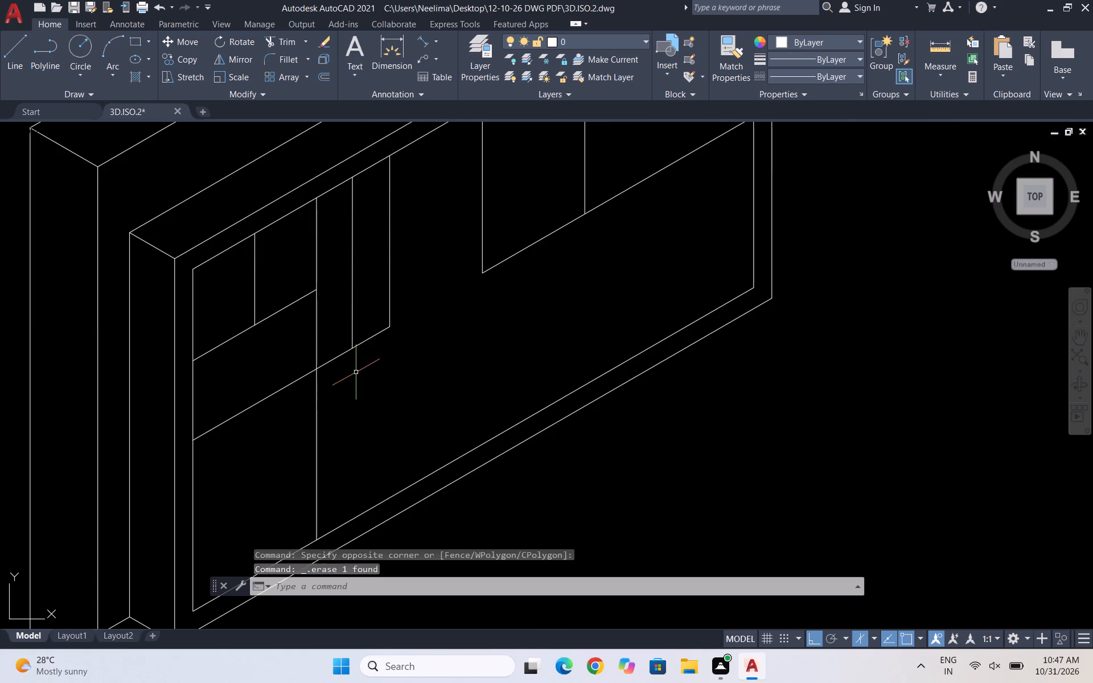
pyautogui.press('Escape')
# Draw a helper line about 12 mm below and parallel to the mid-height line, spanning from the third divider to the fourth.
pyautogui.press('l')
pyautogui.press('Return')
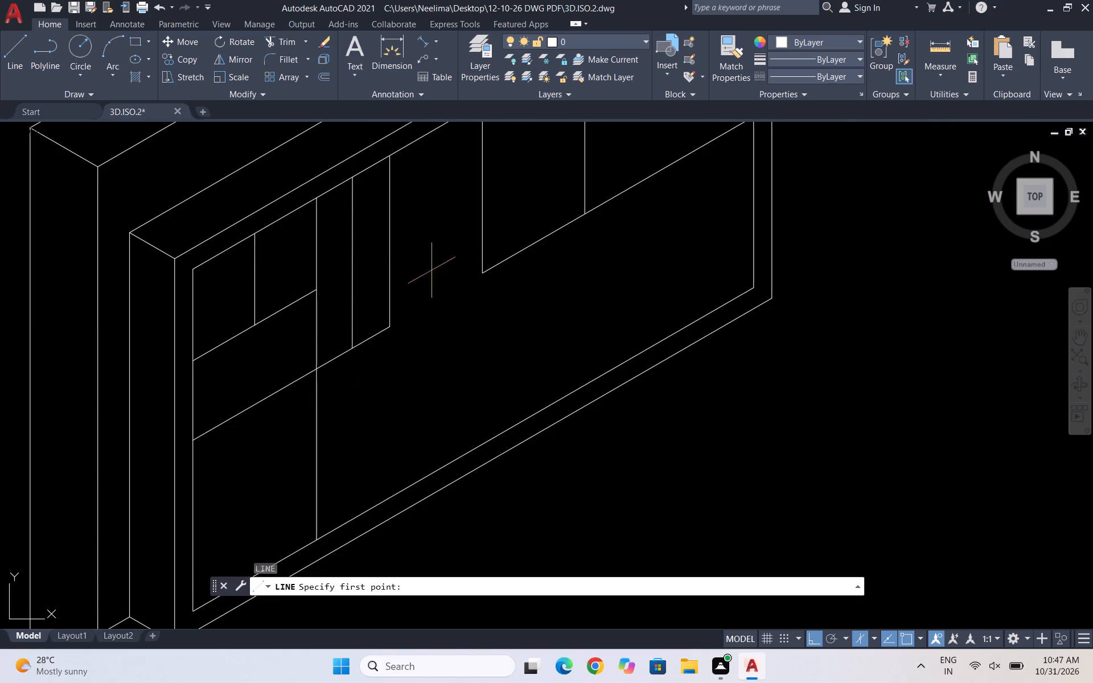
pyautogui.click(483, 301)
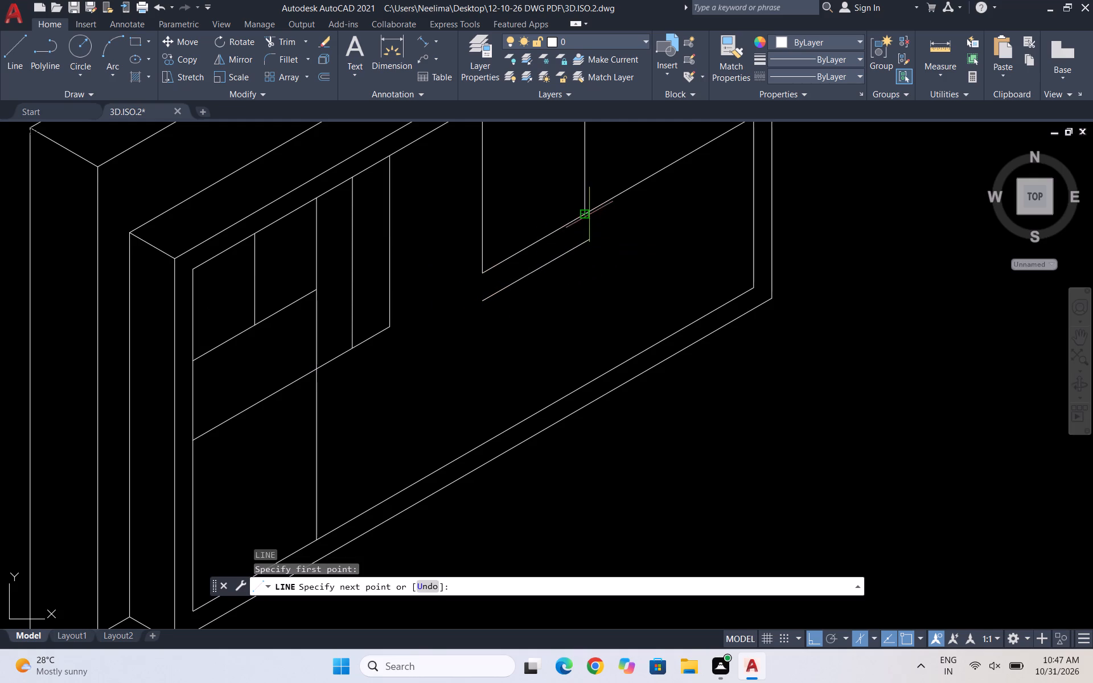
pyautogui.click(588, 244)
pyautogui.press('Escape')
pyautogui.scroll(-2, 400, 371)
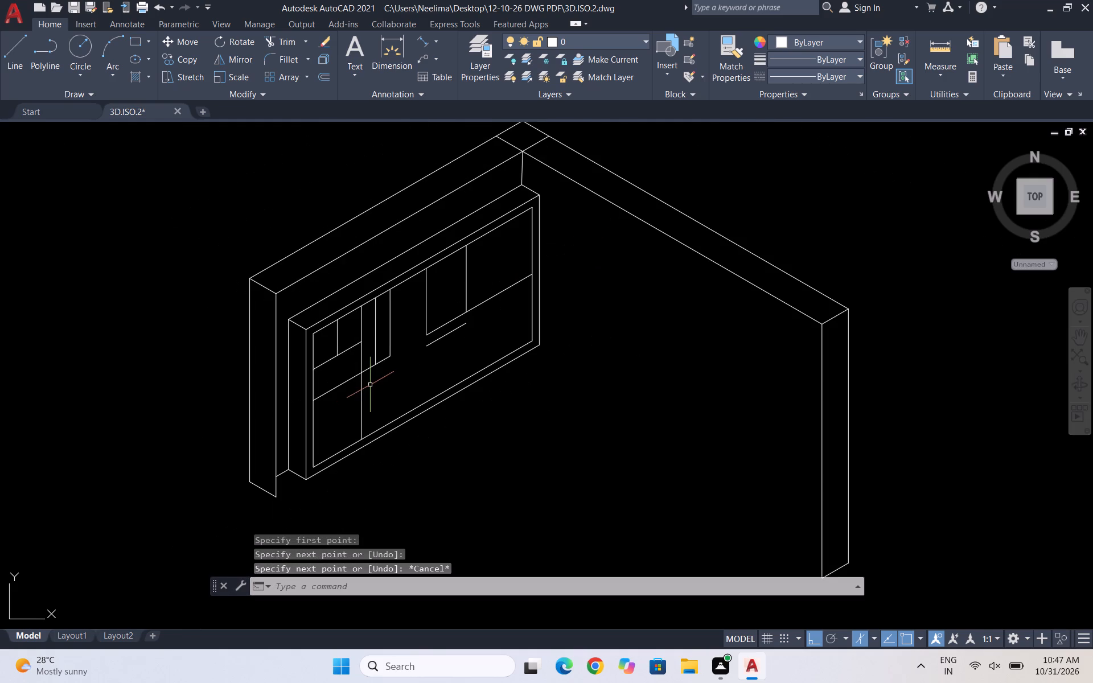
# Draw a vertical line midway between the third and fourth dividers, from the mid-height line up to the inner top line.
pyautogui.press('l')
pyautogui.press('Return')
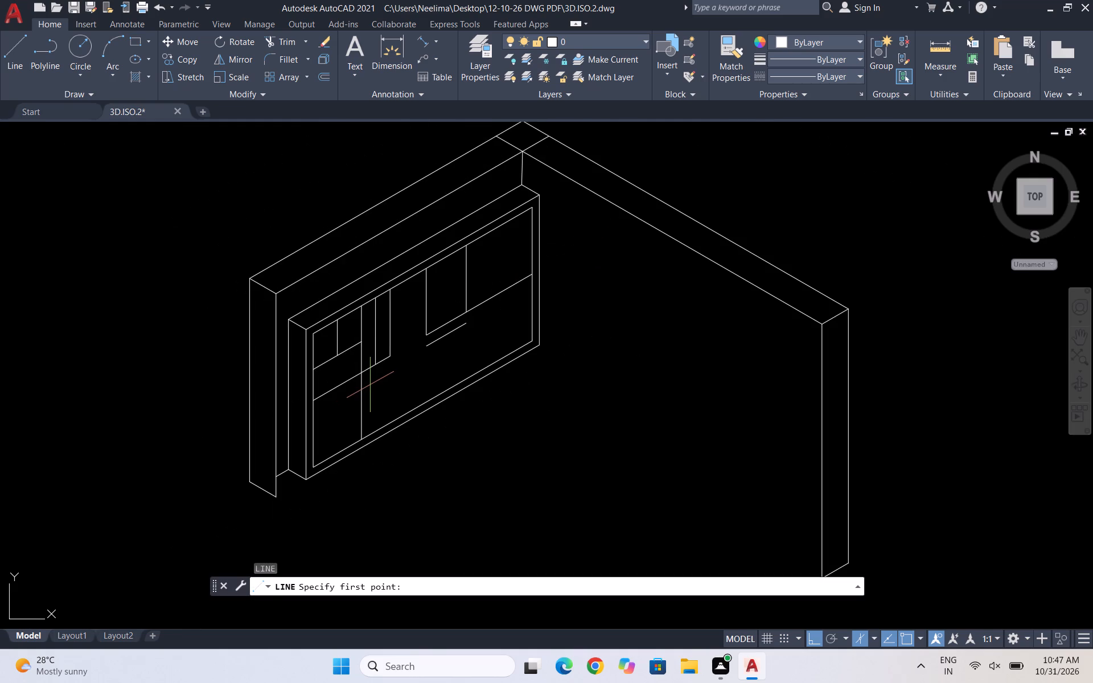
pyautogui.scroll(2, 438, 322)
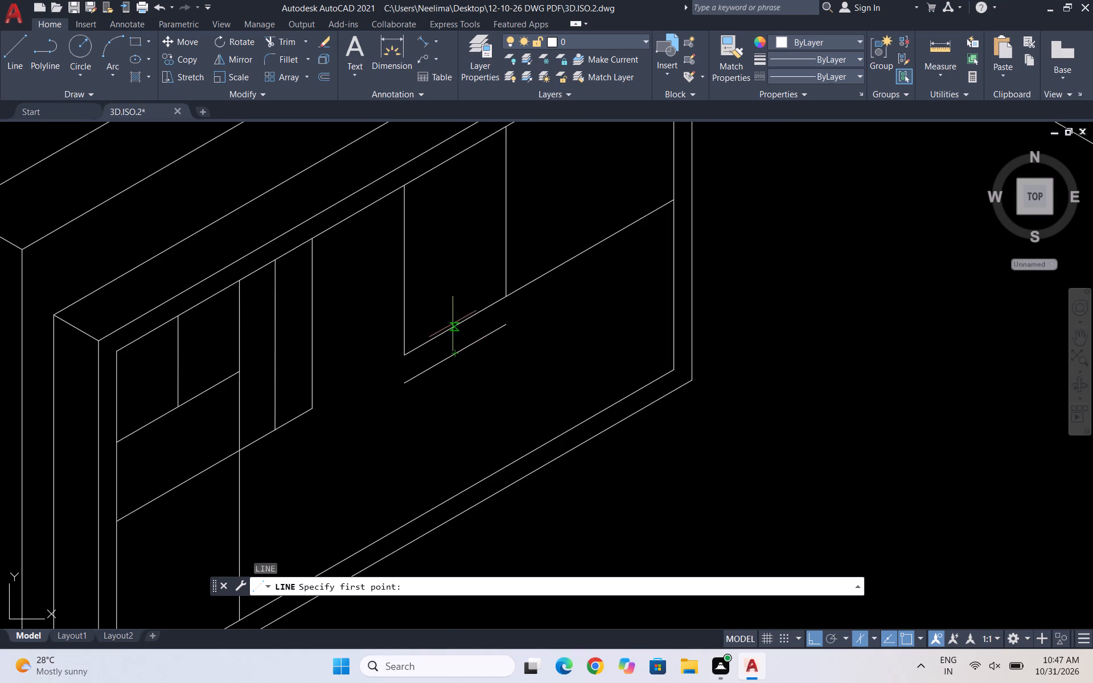
pyautogui.click(454, 328)
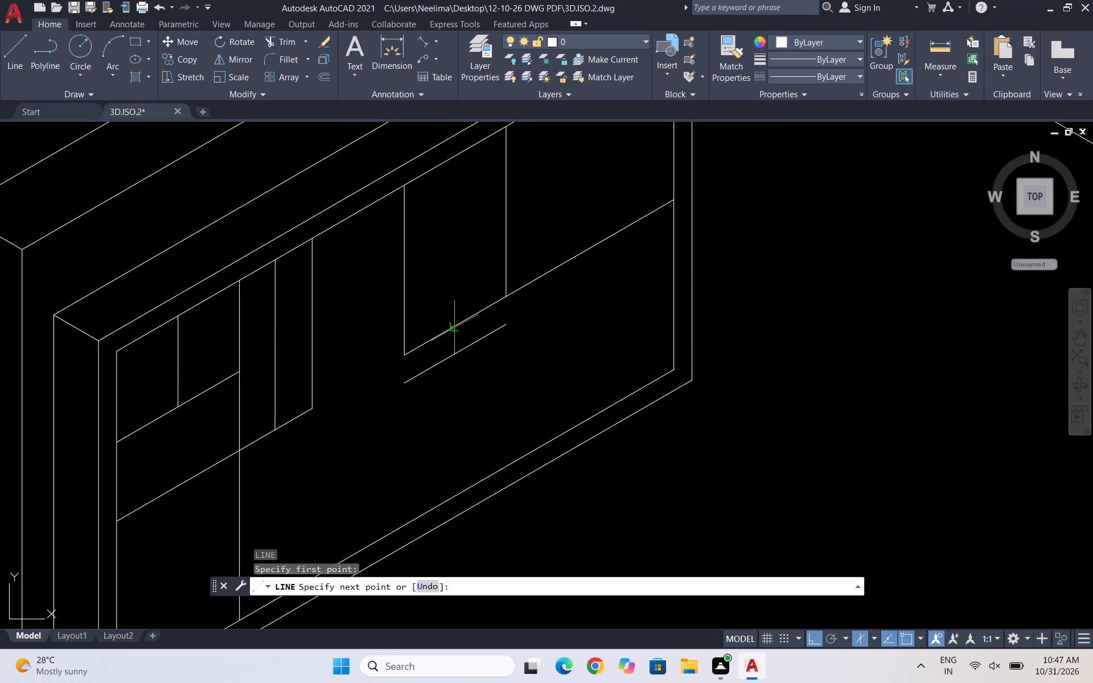
pyautogui.scroll(-3, 482, 240)
pyautogui.scroll(3, 470, 216)
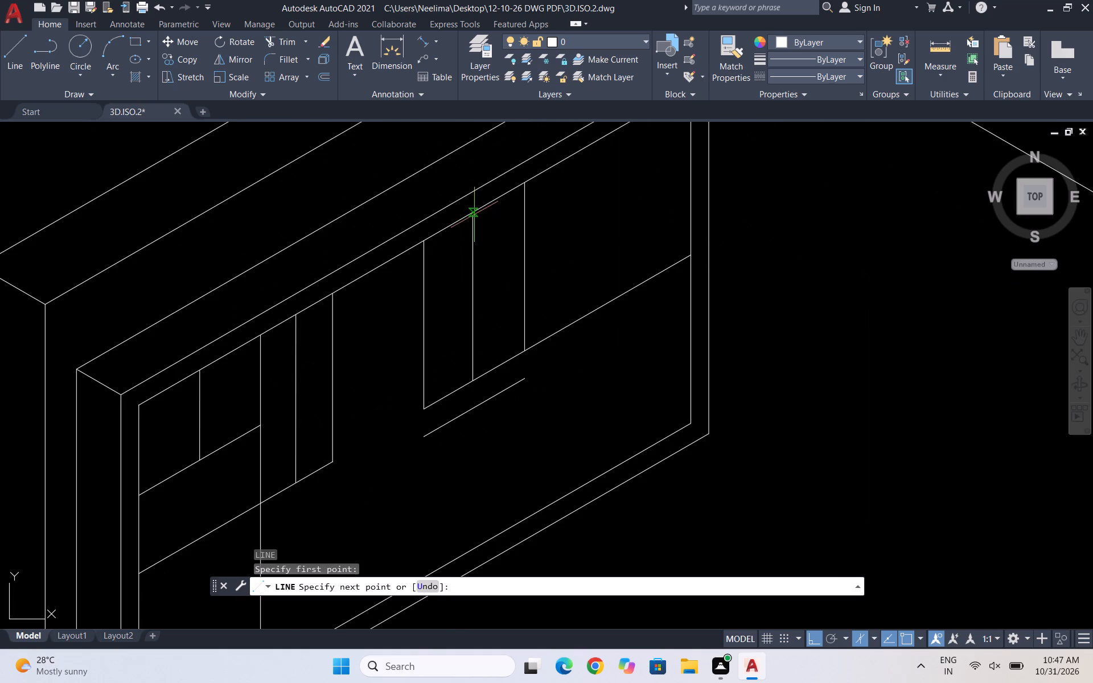
pyautogui.click(474, 215)
pyautogui.press('Escape')
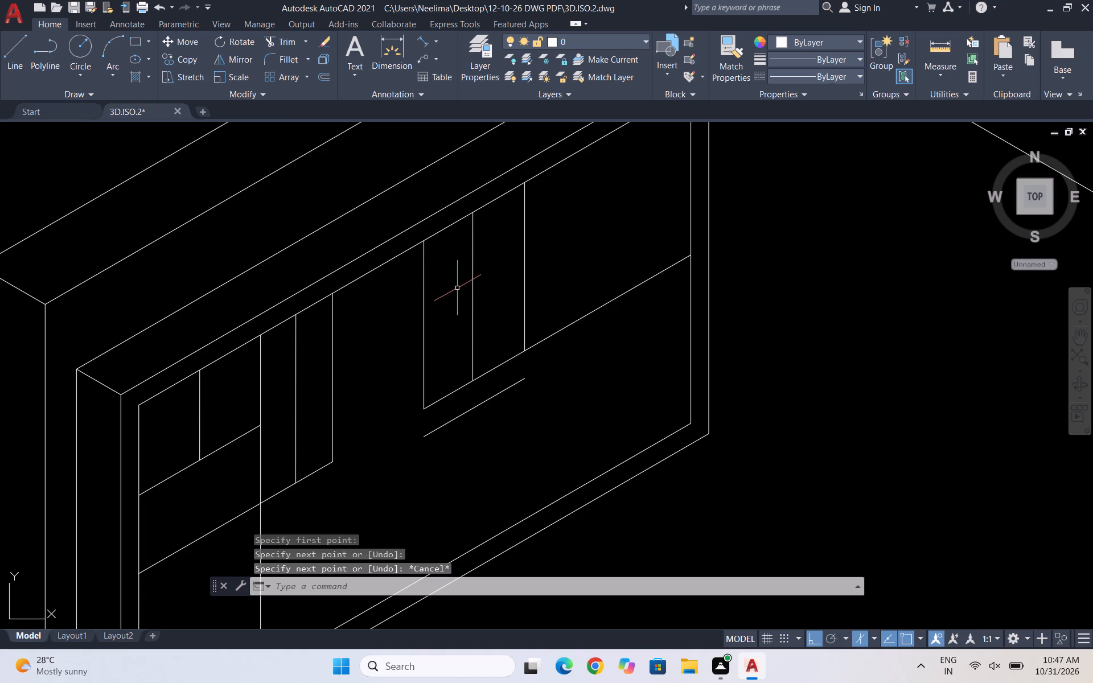
# Draw a shelf line parallel to the inner top line, from the fourth divider's upper part to the inner right border line.
pyautogui.press('l')
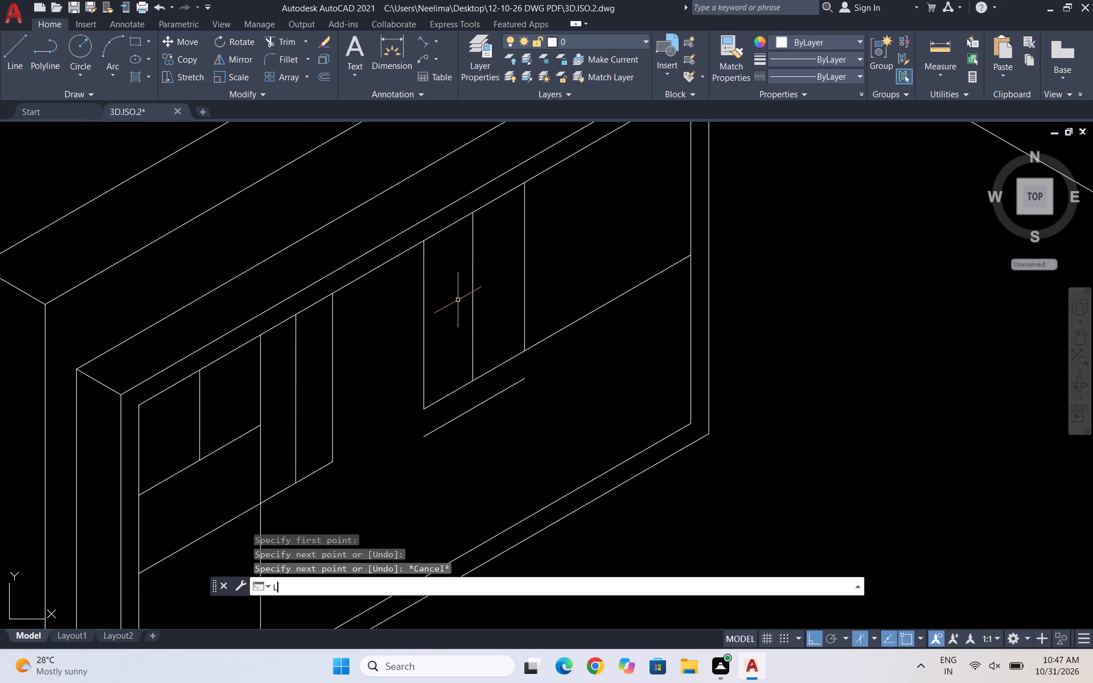
pyautogui.press('Return')
pyautogui.scroll(-2, 426, 295)
pyautogui.scroll(2, 517, 226)
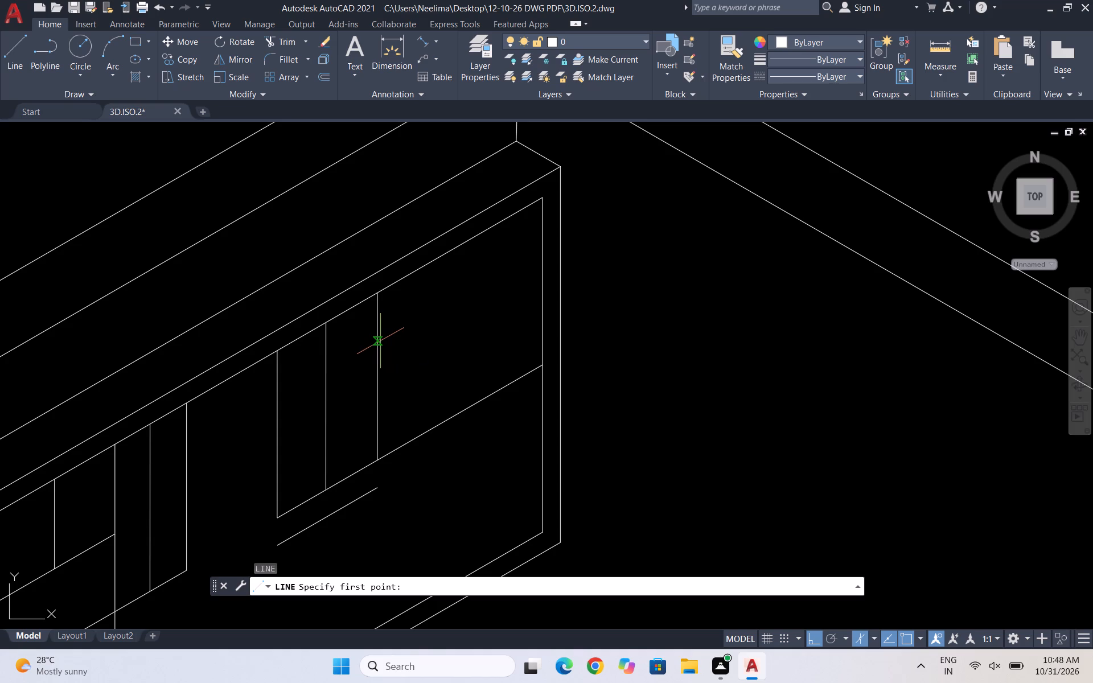
pyautogui.moveTo(379, 341); pyautogui.dragTo(388, 335)
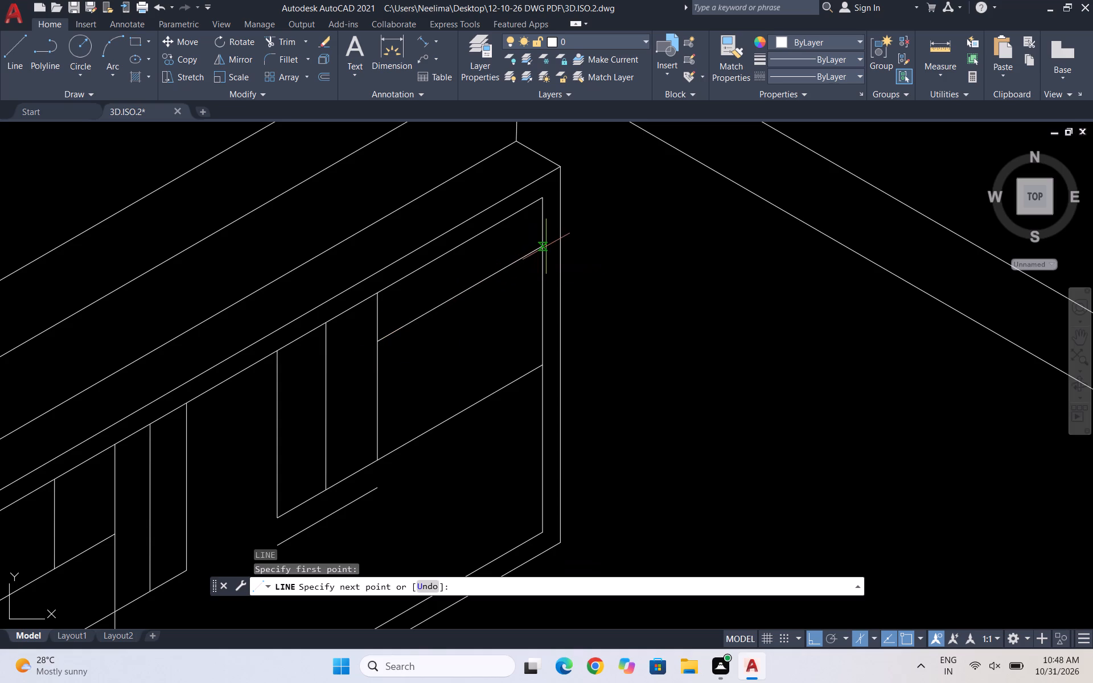
pyautogui.click(542, 246)
pyautogui.press('Escape')
# Copy the new shelf line straight down the fourth divider, placing it between the original and the mid-height line.
pyautogui.moveTo(445, 315); pyautogui.dragTo(437, 307)
pyautogui.click(434, 305)
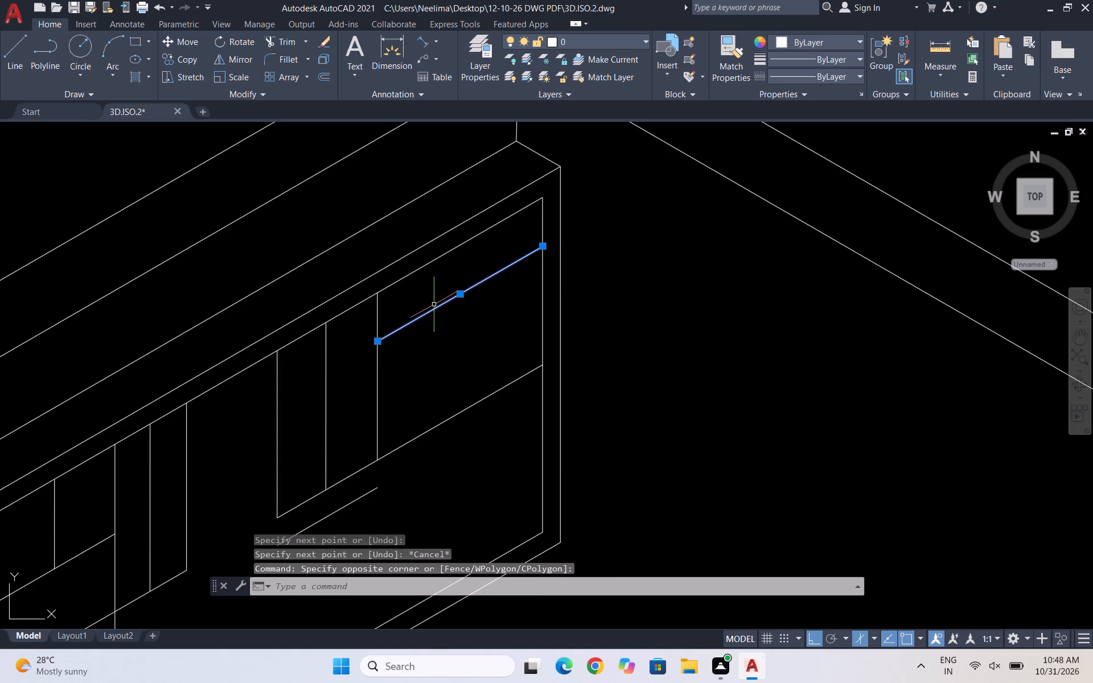
pyautogui.write('CO')
pyautogui.press('Return')
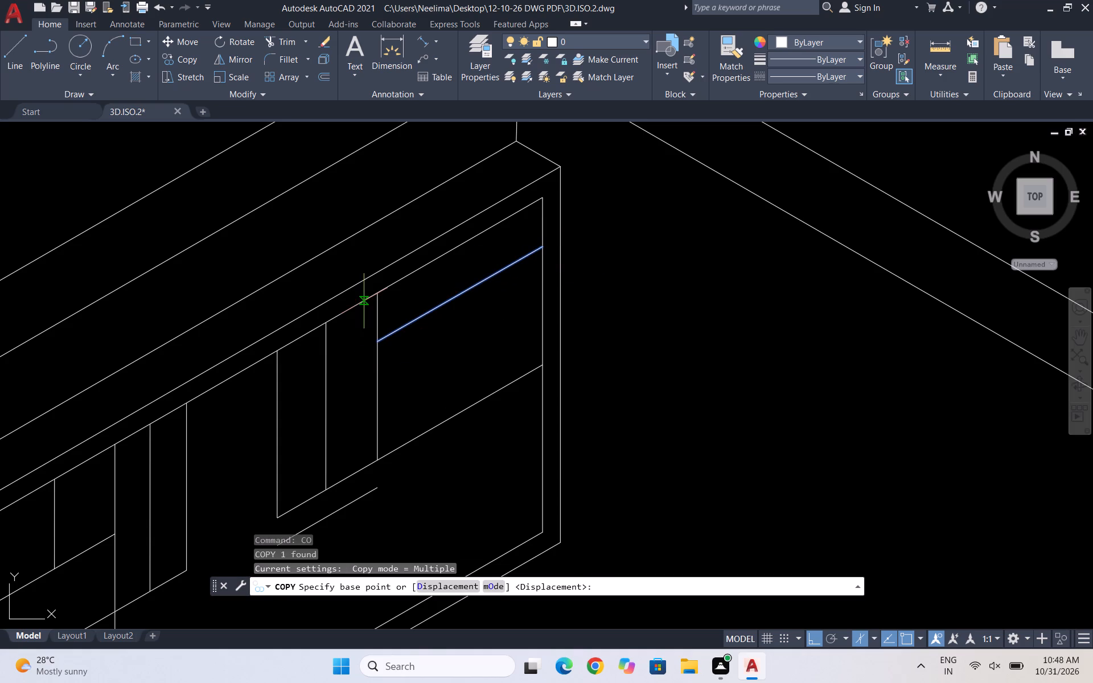
pyautogui.click(379, 339)
pyautogui.scroll(1, 381, 390)
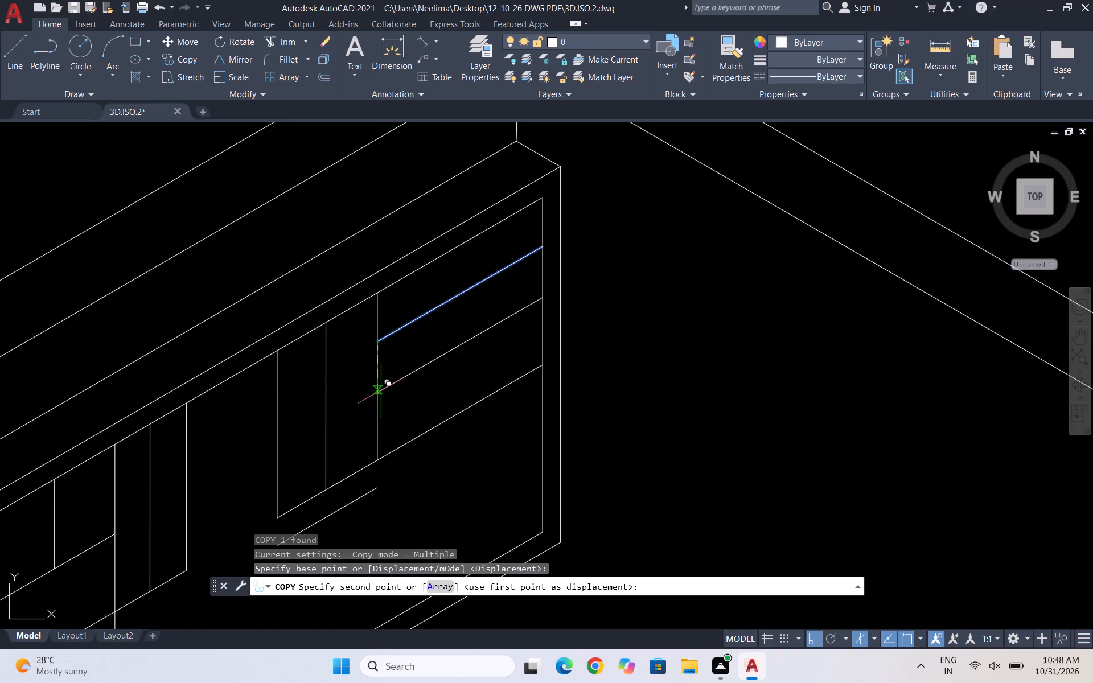
pyautogui.scroll(1, 381, 390)
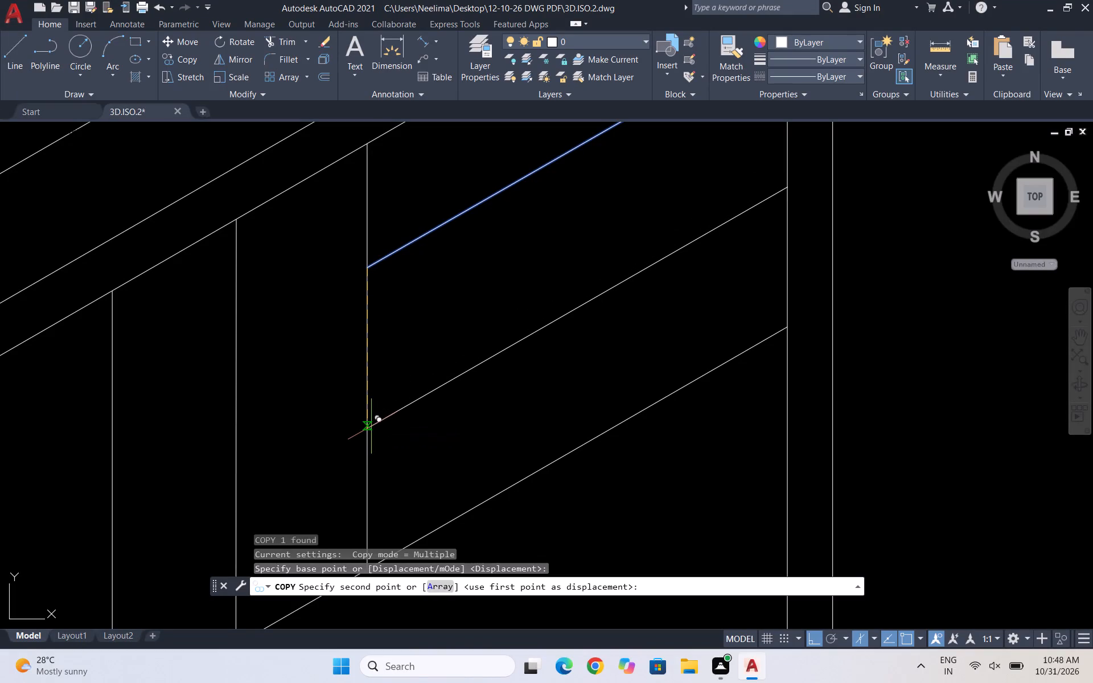
pyautogui.click(369, 435)
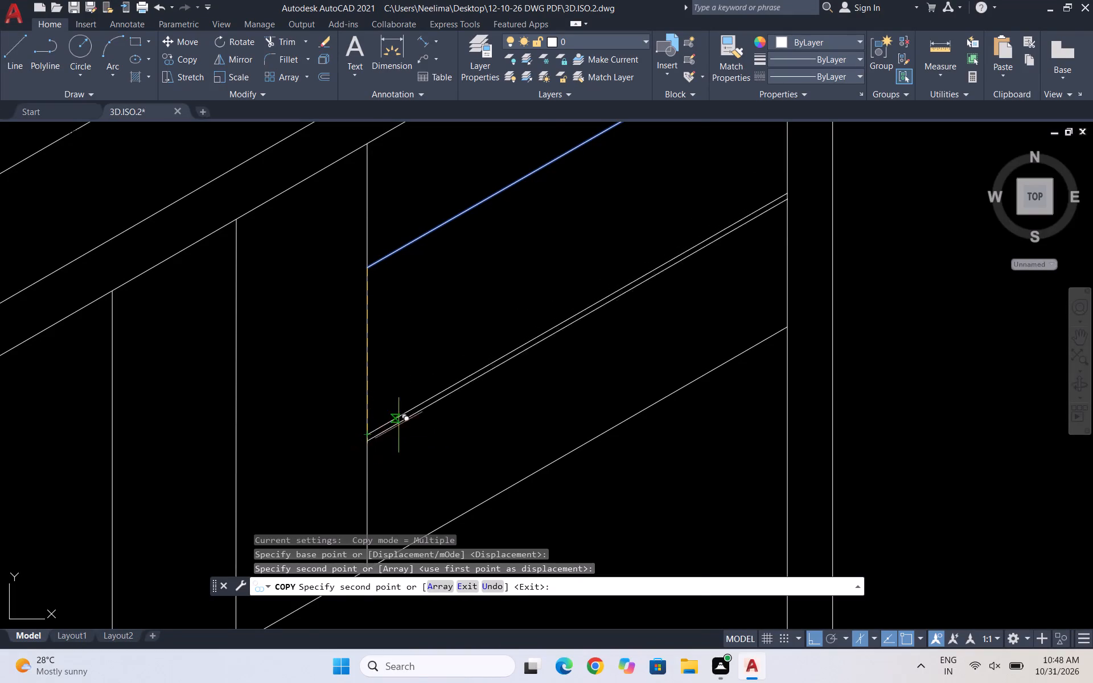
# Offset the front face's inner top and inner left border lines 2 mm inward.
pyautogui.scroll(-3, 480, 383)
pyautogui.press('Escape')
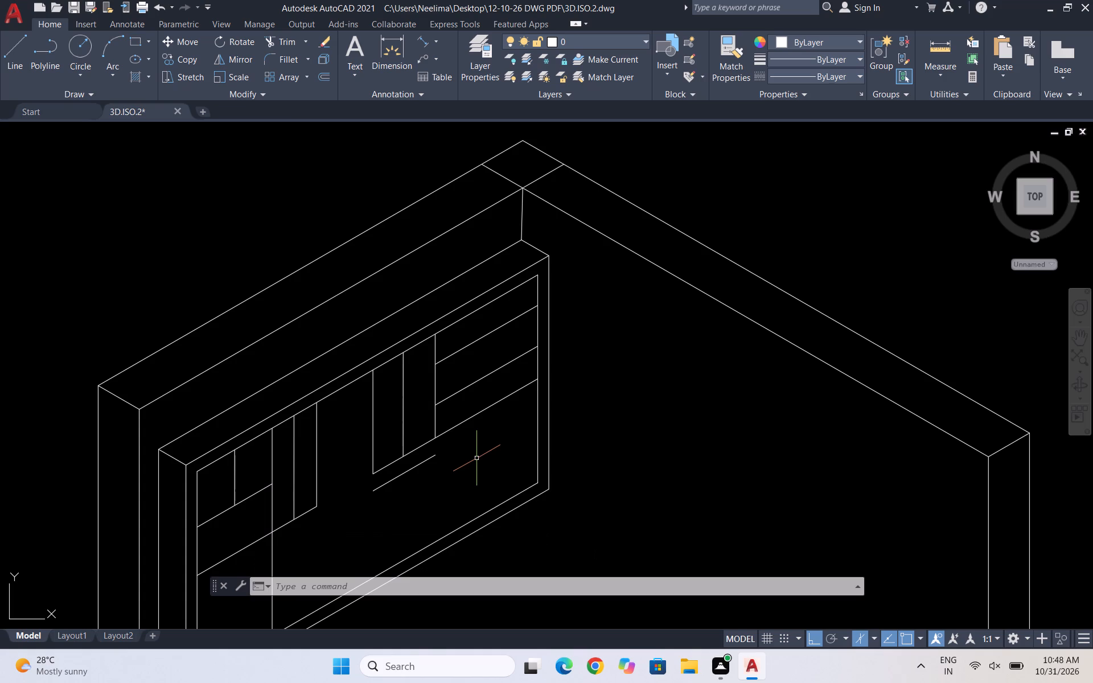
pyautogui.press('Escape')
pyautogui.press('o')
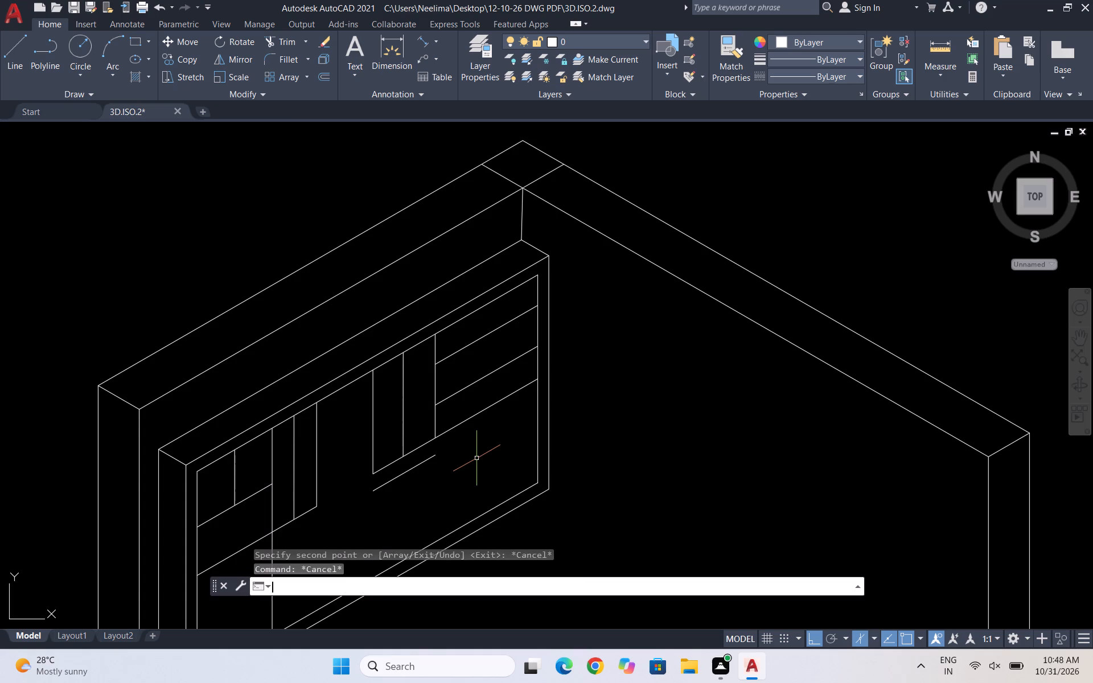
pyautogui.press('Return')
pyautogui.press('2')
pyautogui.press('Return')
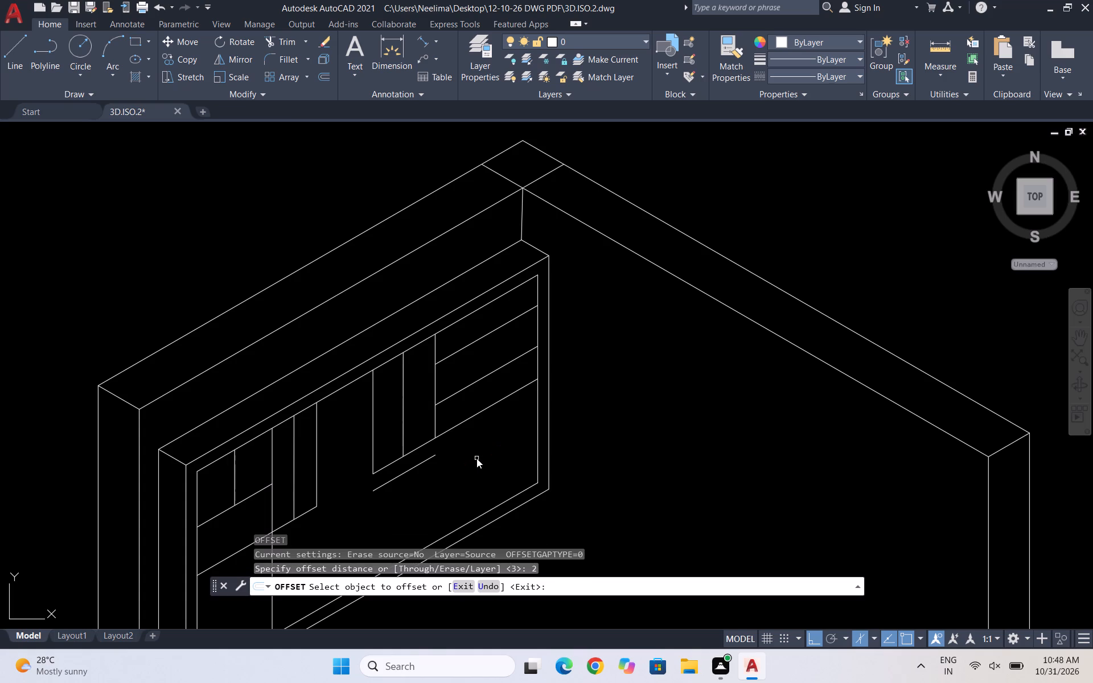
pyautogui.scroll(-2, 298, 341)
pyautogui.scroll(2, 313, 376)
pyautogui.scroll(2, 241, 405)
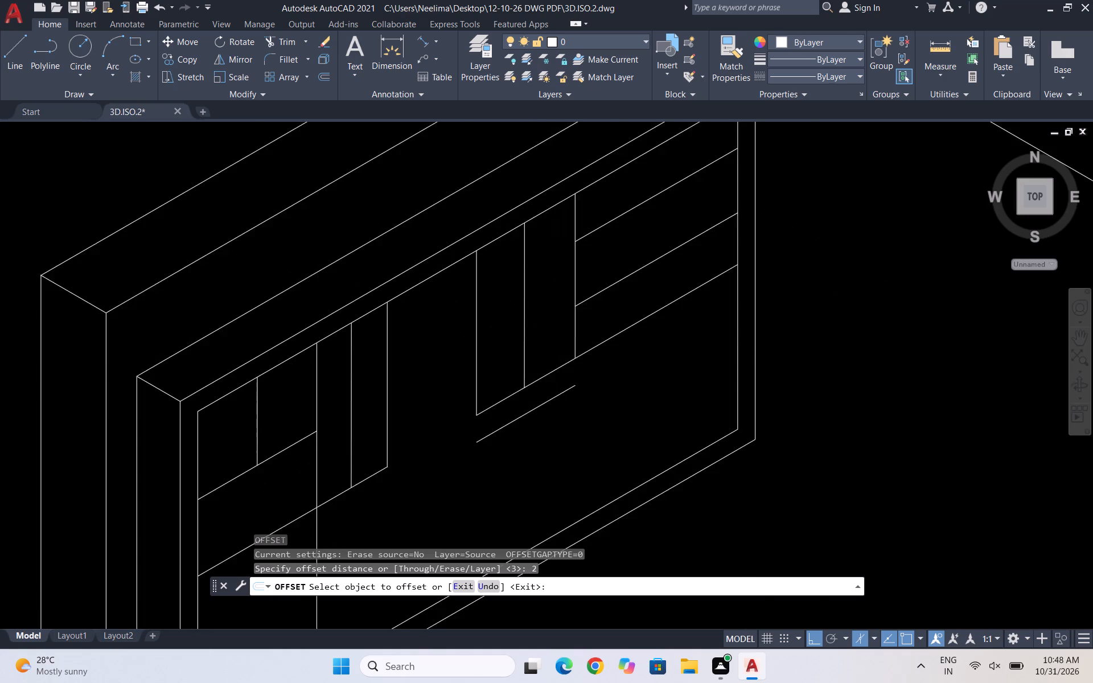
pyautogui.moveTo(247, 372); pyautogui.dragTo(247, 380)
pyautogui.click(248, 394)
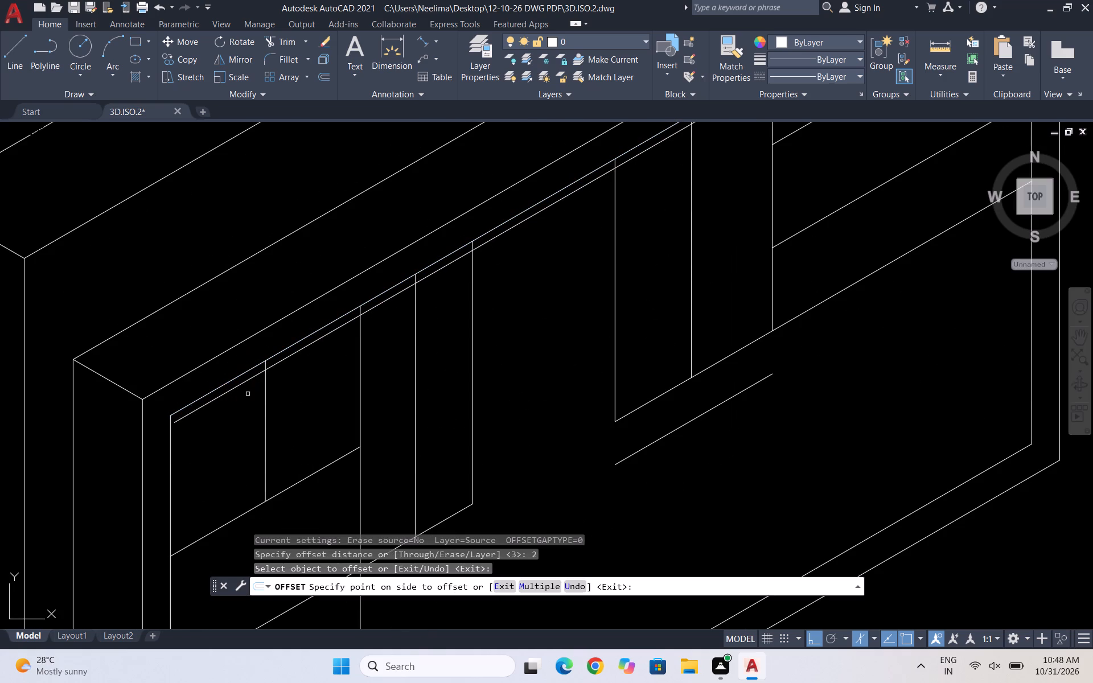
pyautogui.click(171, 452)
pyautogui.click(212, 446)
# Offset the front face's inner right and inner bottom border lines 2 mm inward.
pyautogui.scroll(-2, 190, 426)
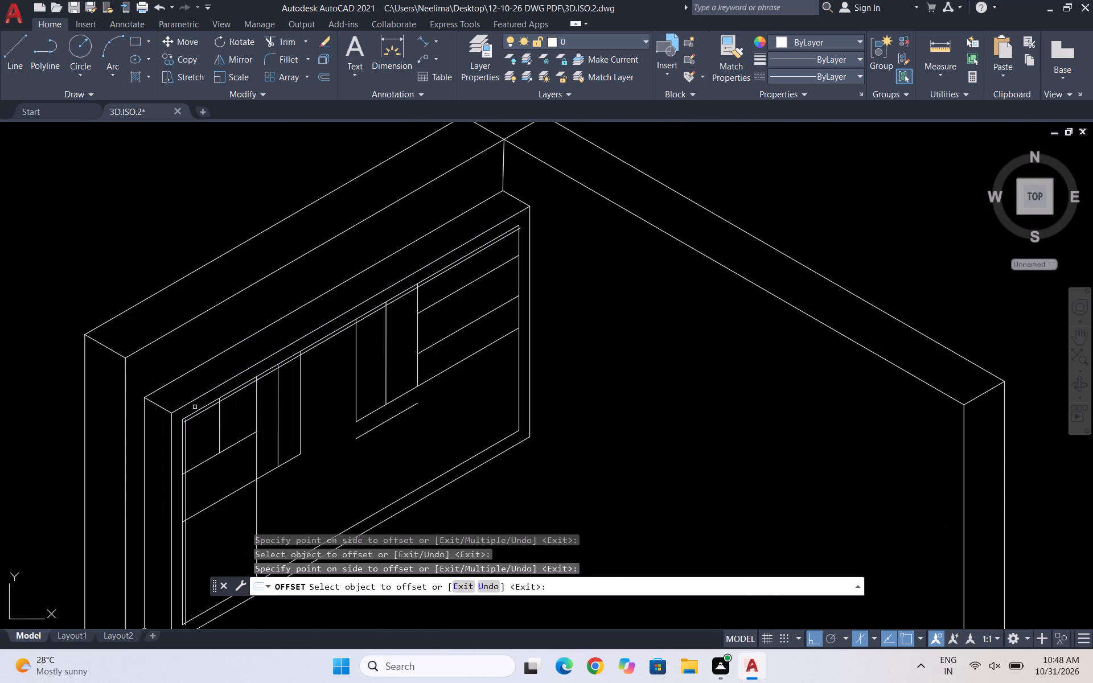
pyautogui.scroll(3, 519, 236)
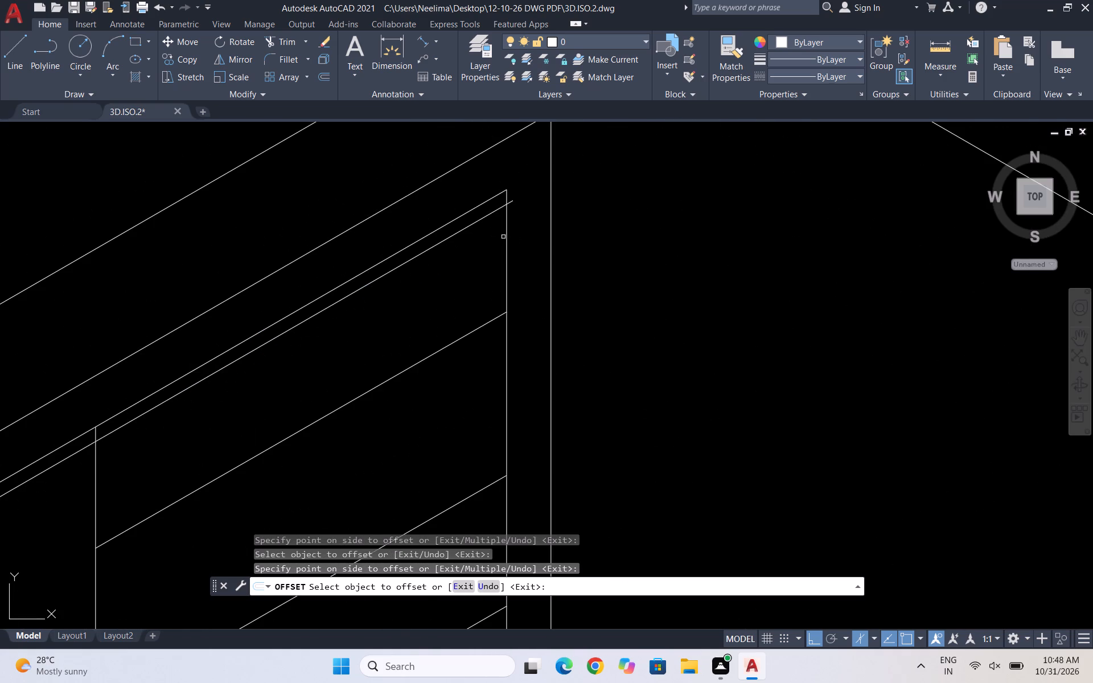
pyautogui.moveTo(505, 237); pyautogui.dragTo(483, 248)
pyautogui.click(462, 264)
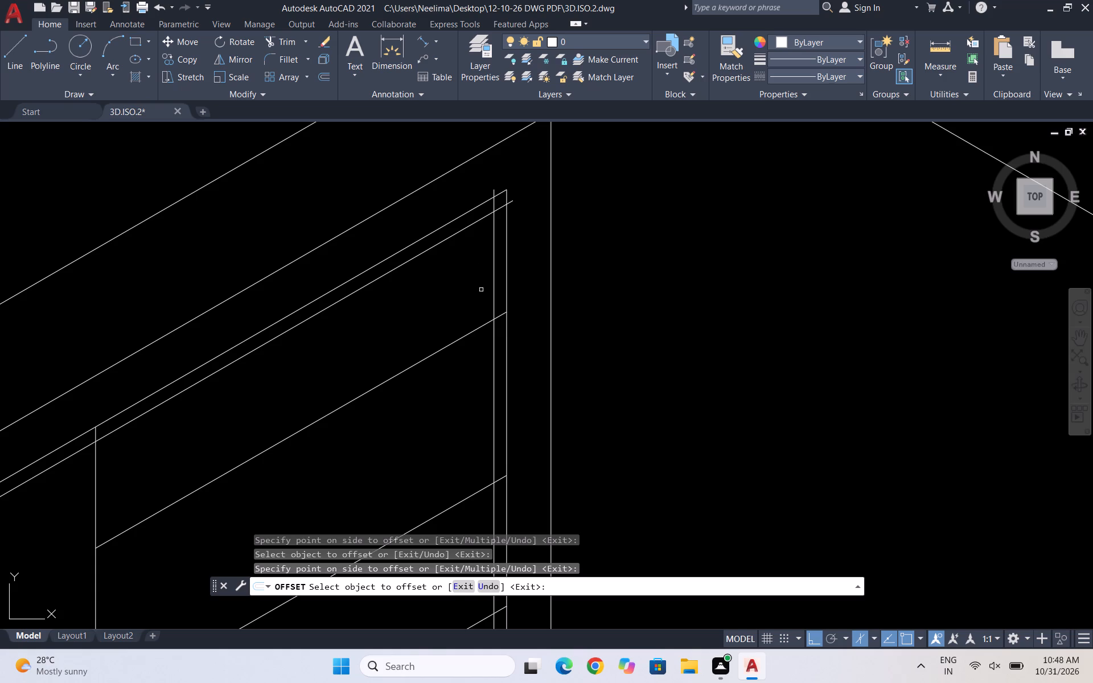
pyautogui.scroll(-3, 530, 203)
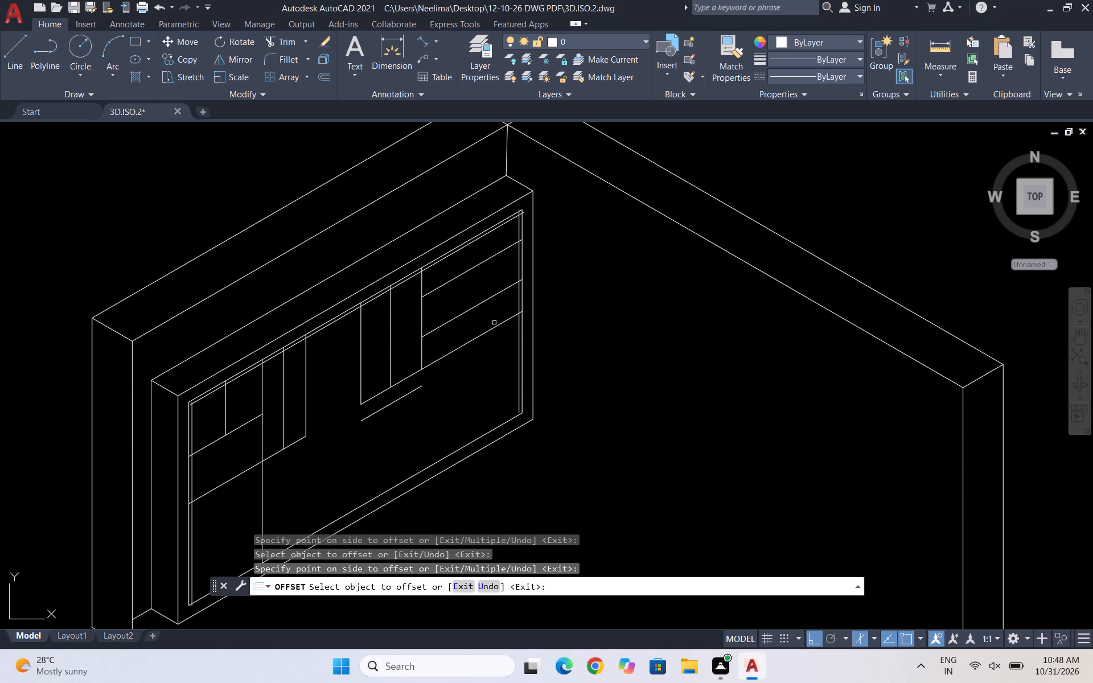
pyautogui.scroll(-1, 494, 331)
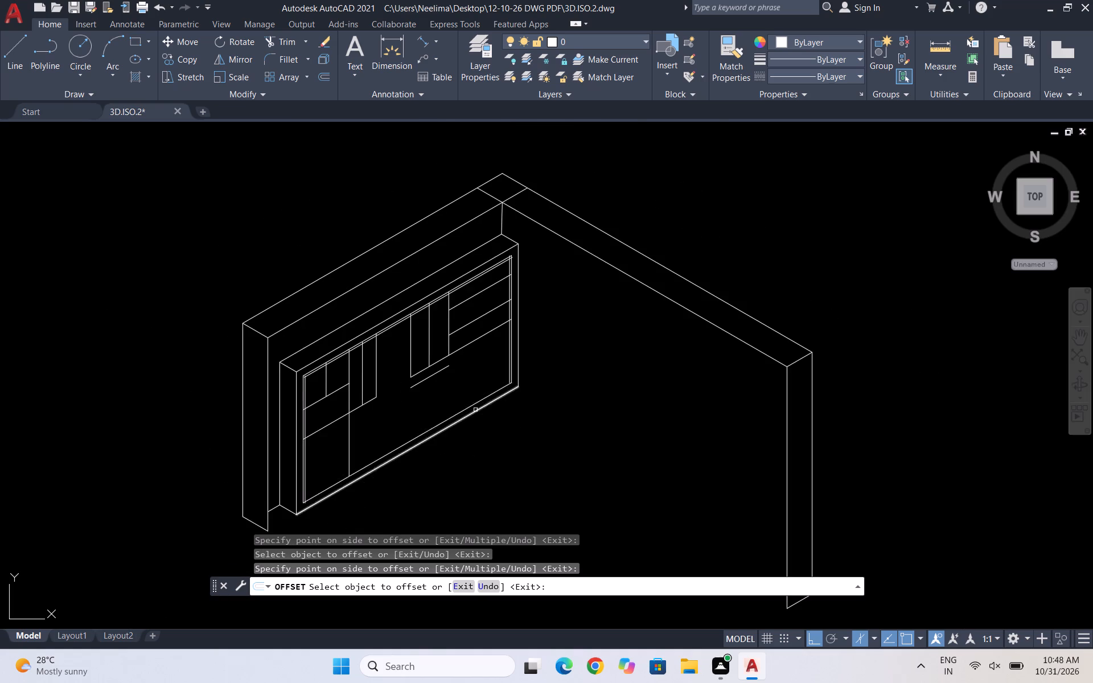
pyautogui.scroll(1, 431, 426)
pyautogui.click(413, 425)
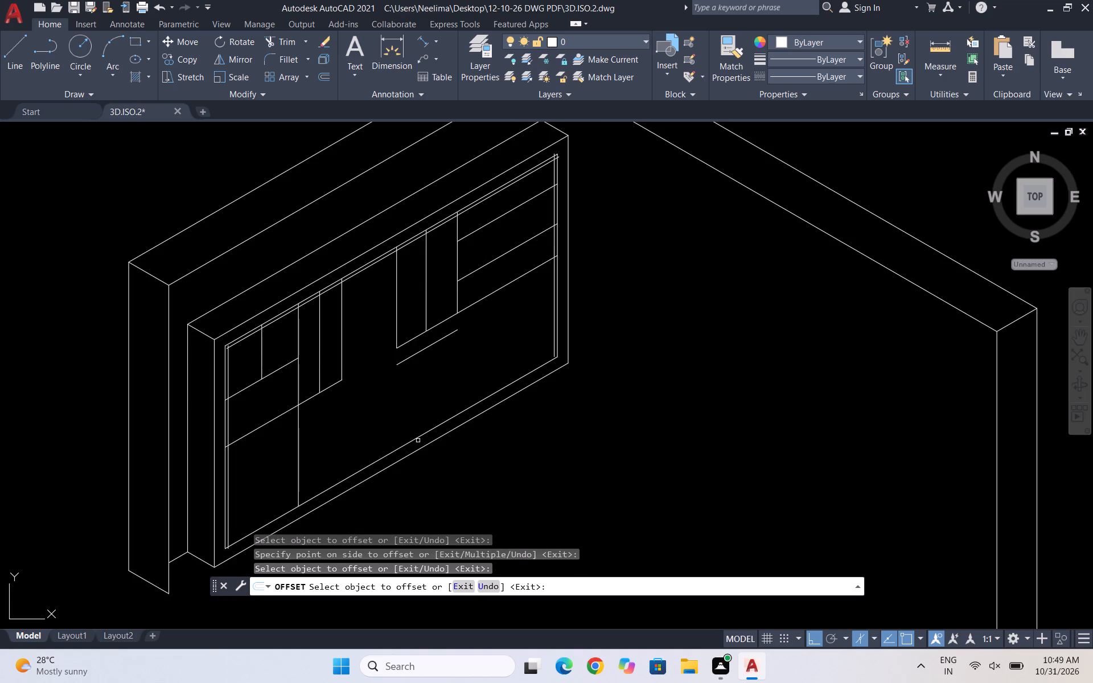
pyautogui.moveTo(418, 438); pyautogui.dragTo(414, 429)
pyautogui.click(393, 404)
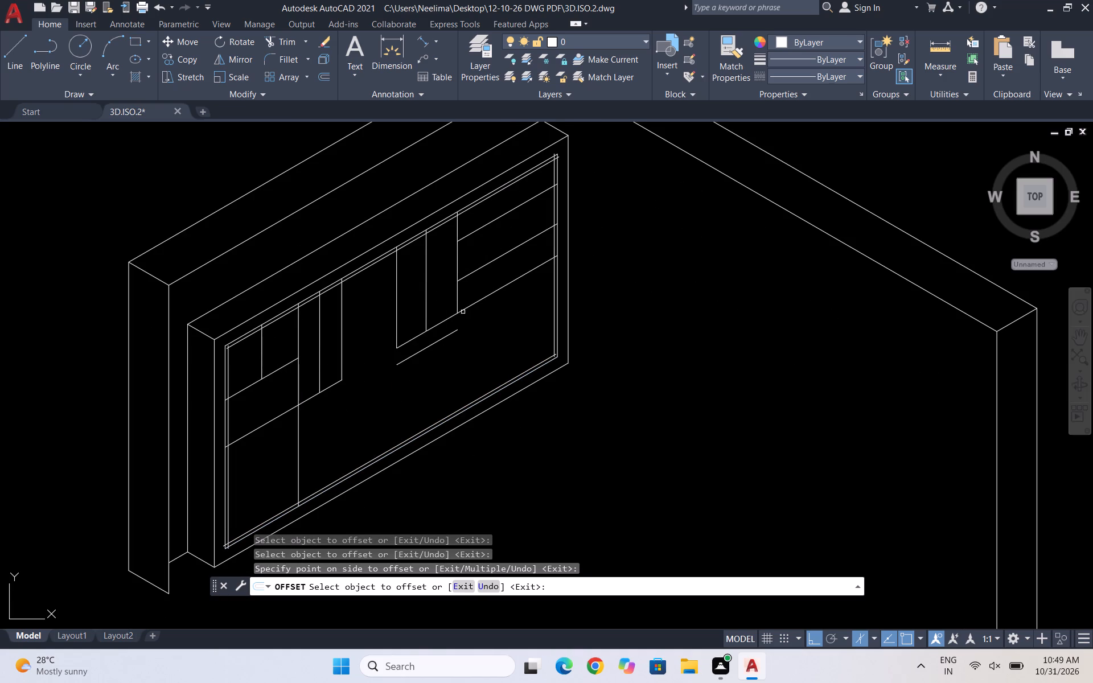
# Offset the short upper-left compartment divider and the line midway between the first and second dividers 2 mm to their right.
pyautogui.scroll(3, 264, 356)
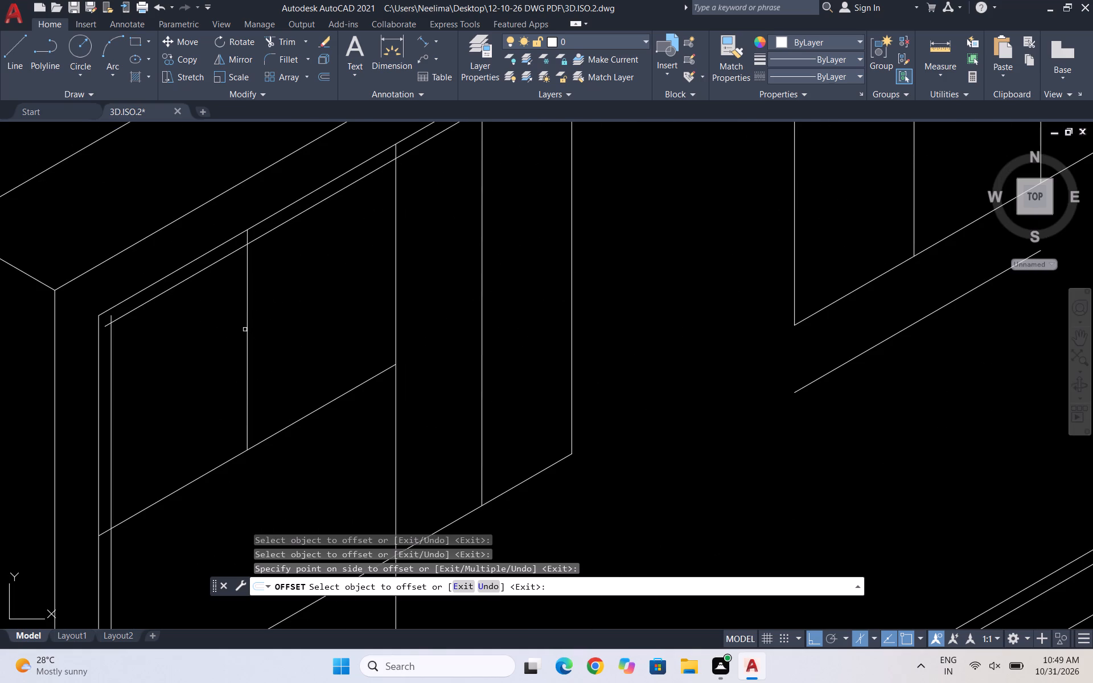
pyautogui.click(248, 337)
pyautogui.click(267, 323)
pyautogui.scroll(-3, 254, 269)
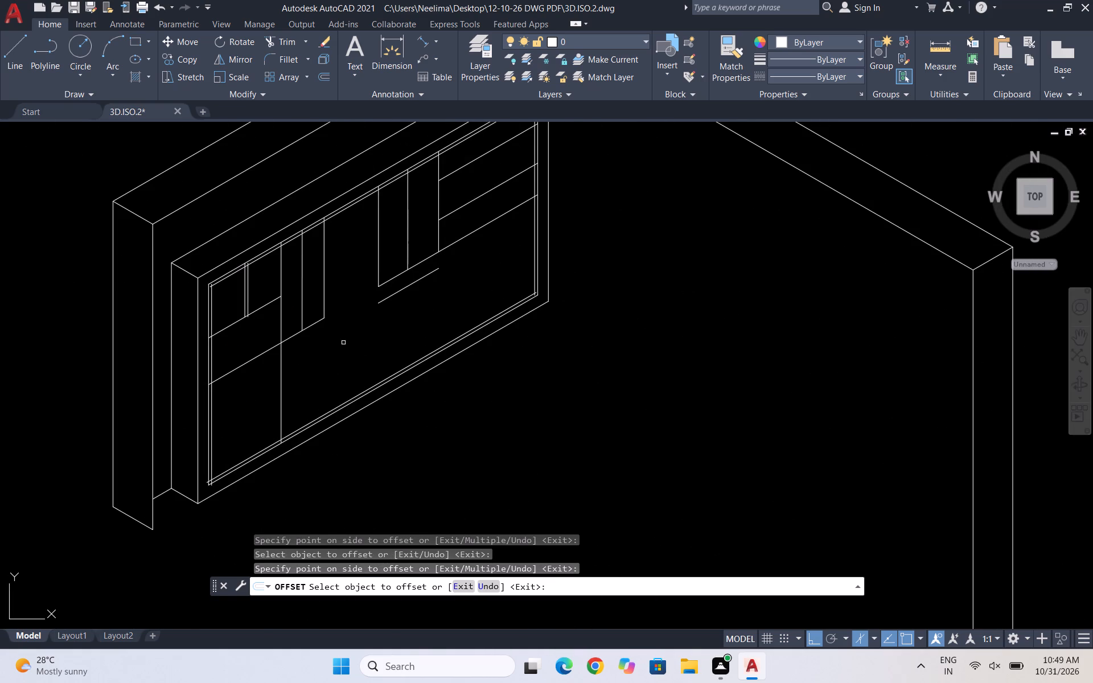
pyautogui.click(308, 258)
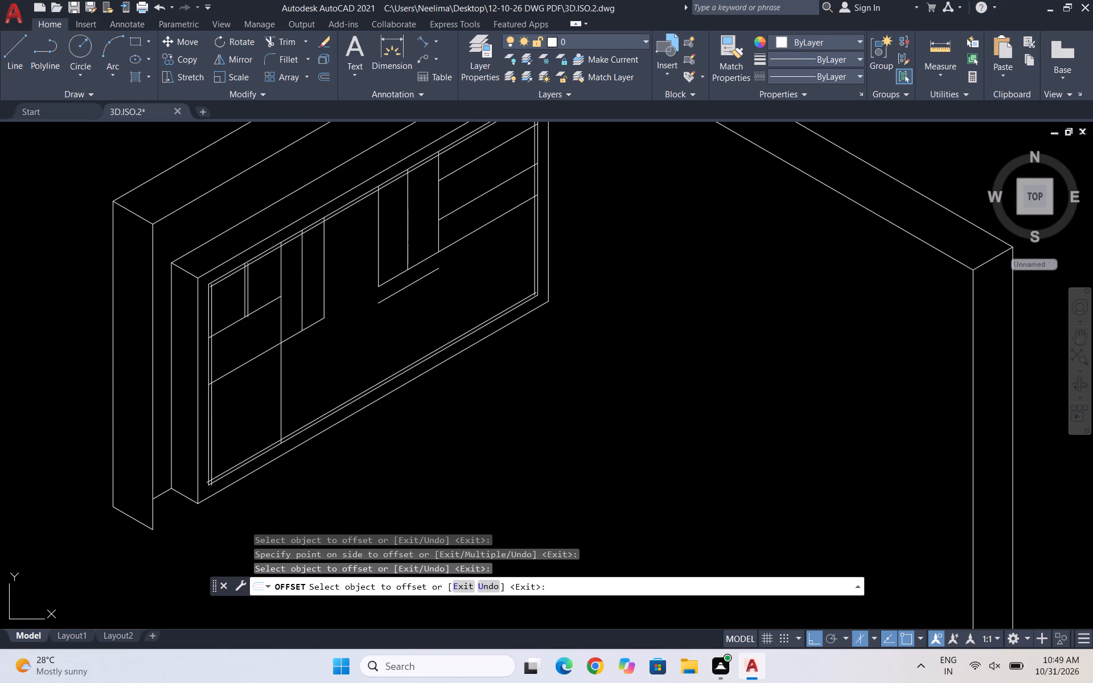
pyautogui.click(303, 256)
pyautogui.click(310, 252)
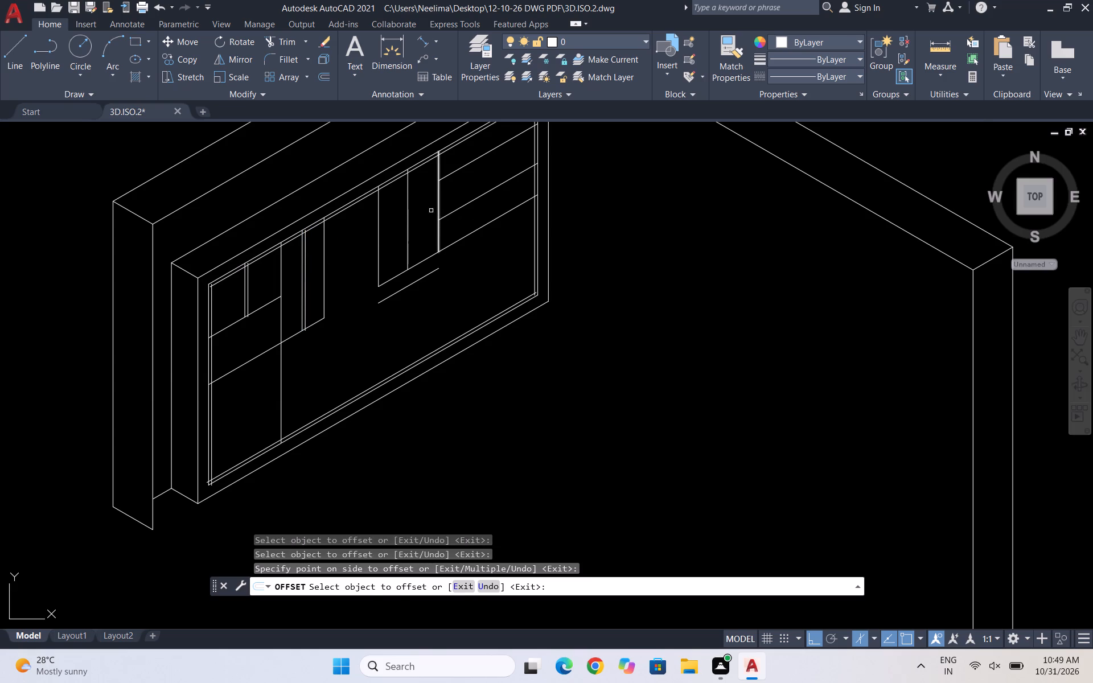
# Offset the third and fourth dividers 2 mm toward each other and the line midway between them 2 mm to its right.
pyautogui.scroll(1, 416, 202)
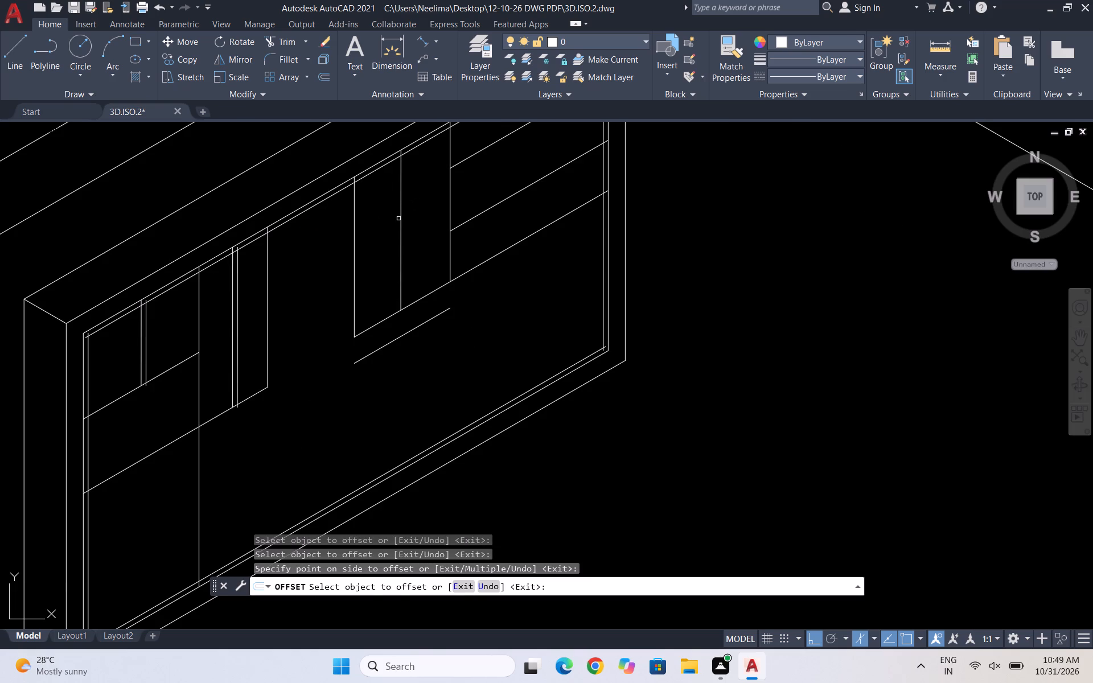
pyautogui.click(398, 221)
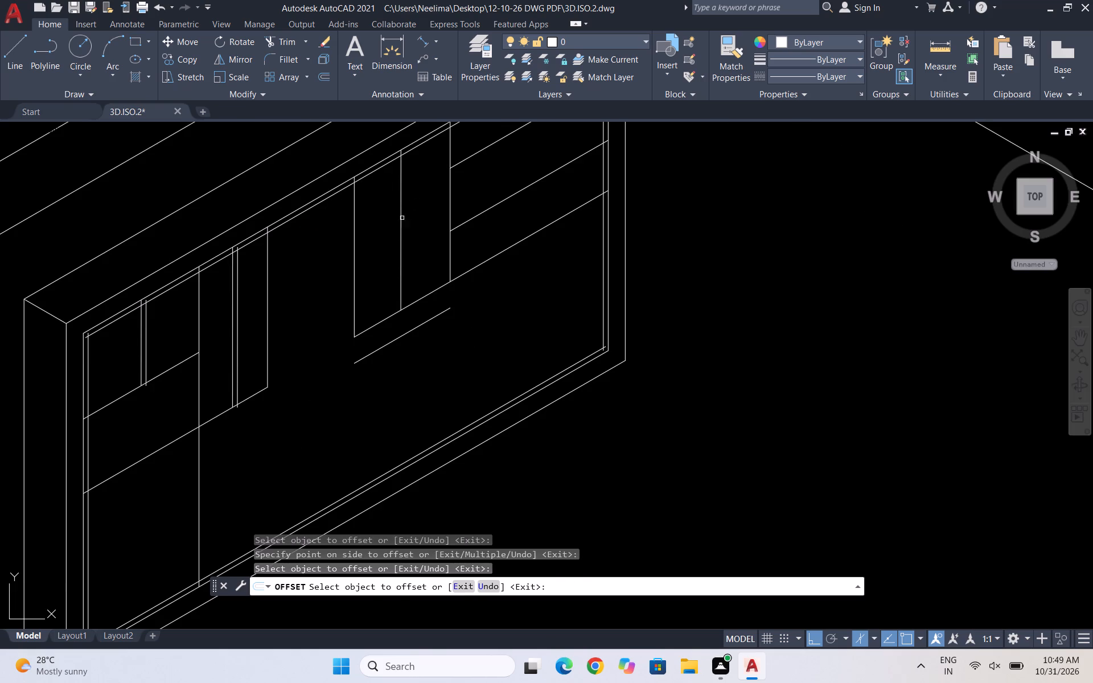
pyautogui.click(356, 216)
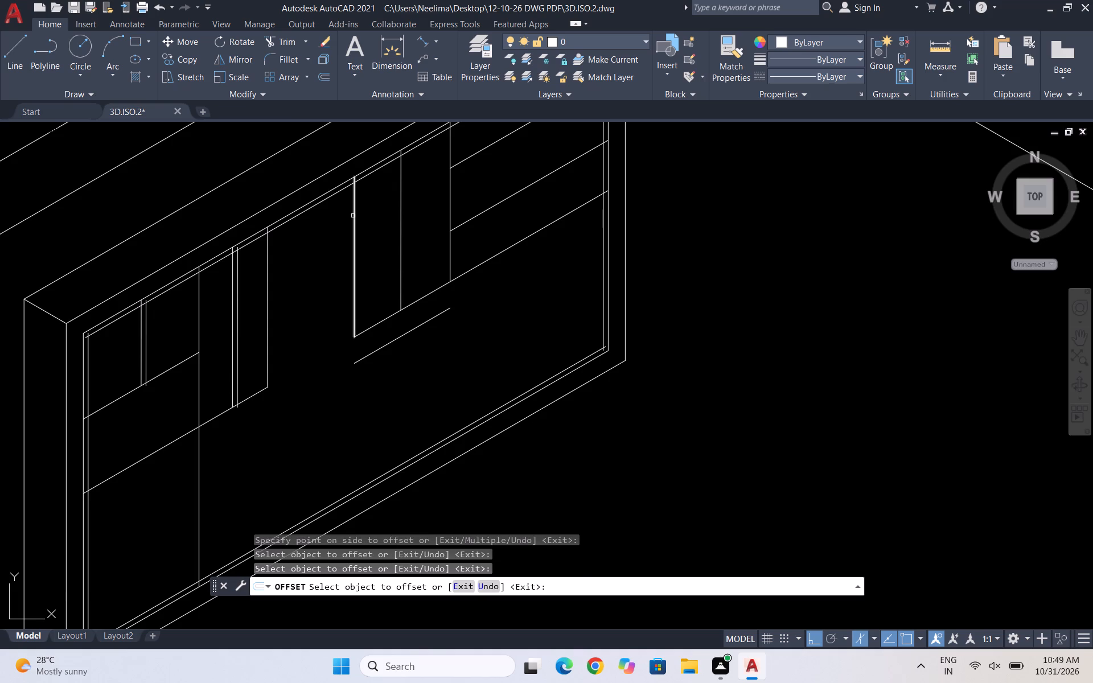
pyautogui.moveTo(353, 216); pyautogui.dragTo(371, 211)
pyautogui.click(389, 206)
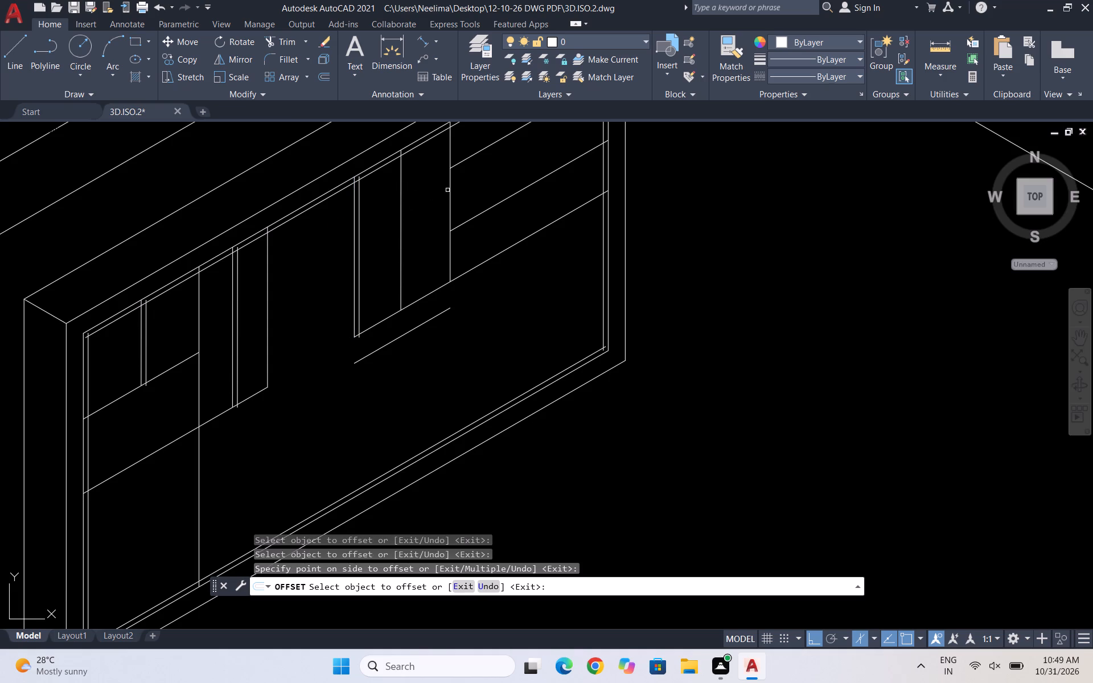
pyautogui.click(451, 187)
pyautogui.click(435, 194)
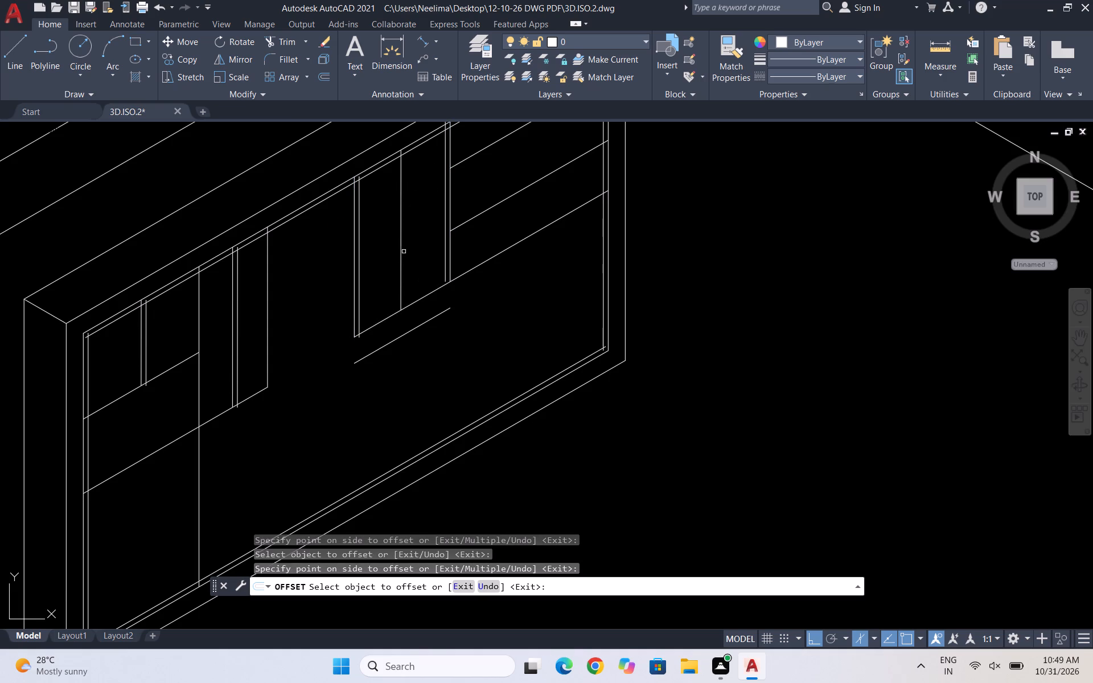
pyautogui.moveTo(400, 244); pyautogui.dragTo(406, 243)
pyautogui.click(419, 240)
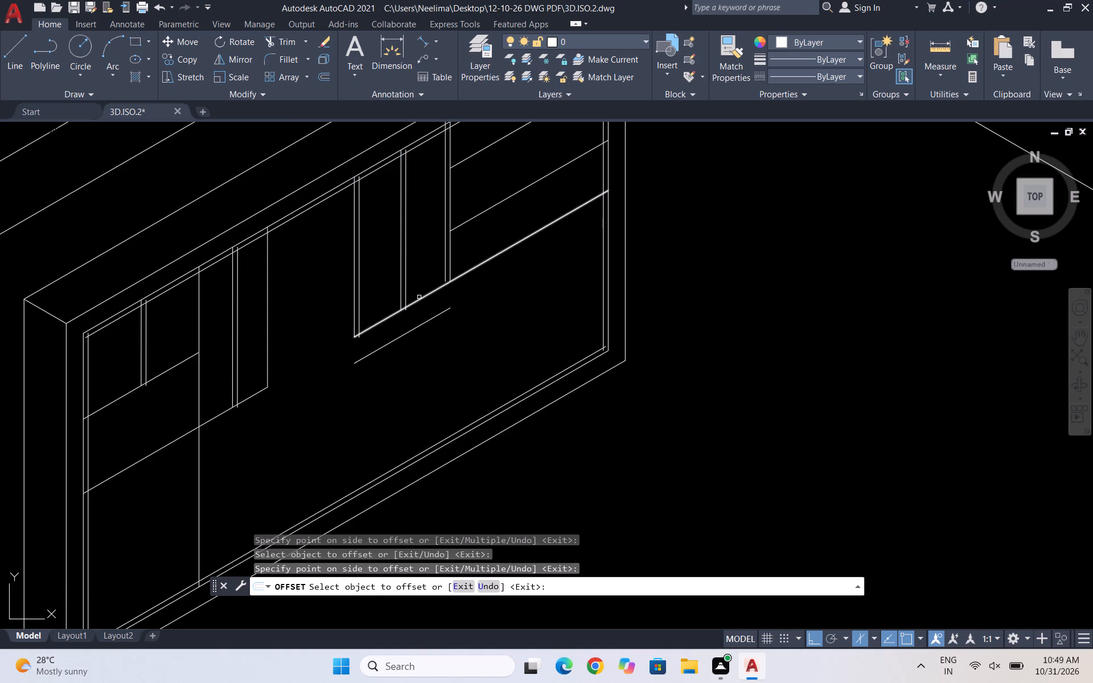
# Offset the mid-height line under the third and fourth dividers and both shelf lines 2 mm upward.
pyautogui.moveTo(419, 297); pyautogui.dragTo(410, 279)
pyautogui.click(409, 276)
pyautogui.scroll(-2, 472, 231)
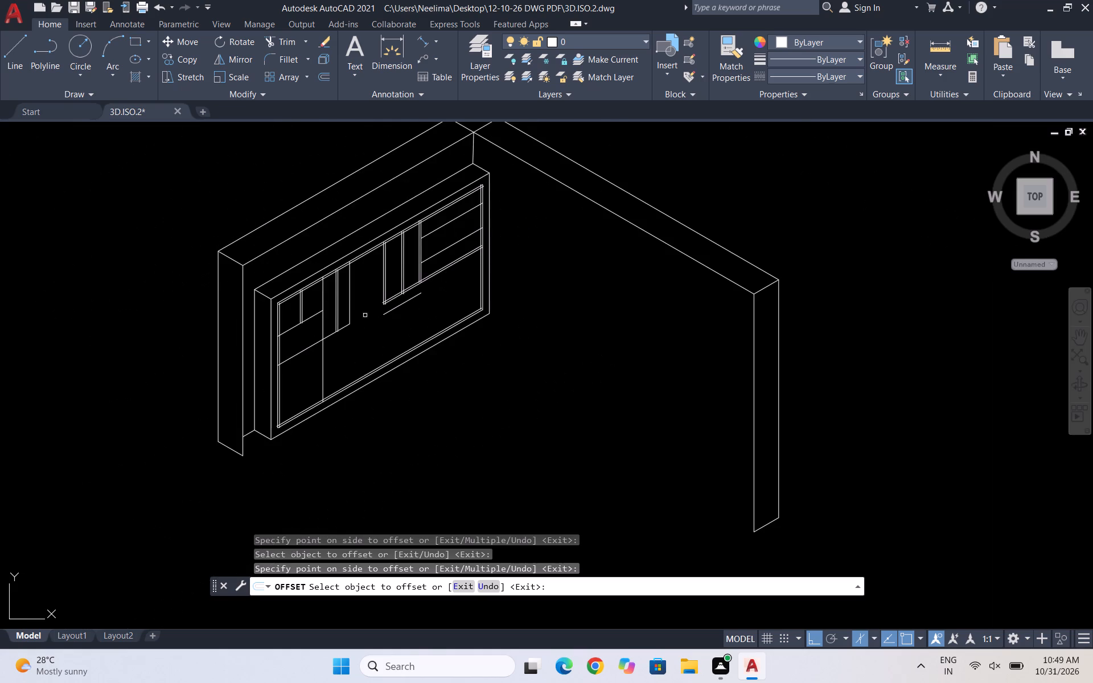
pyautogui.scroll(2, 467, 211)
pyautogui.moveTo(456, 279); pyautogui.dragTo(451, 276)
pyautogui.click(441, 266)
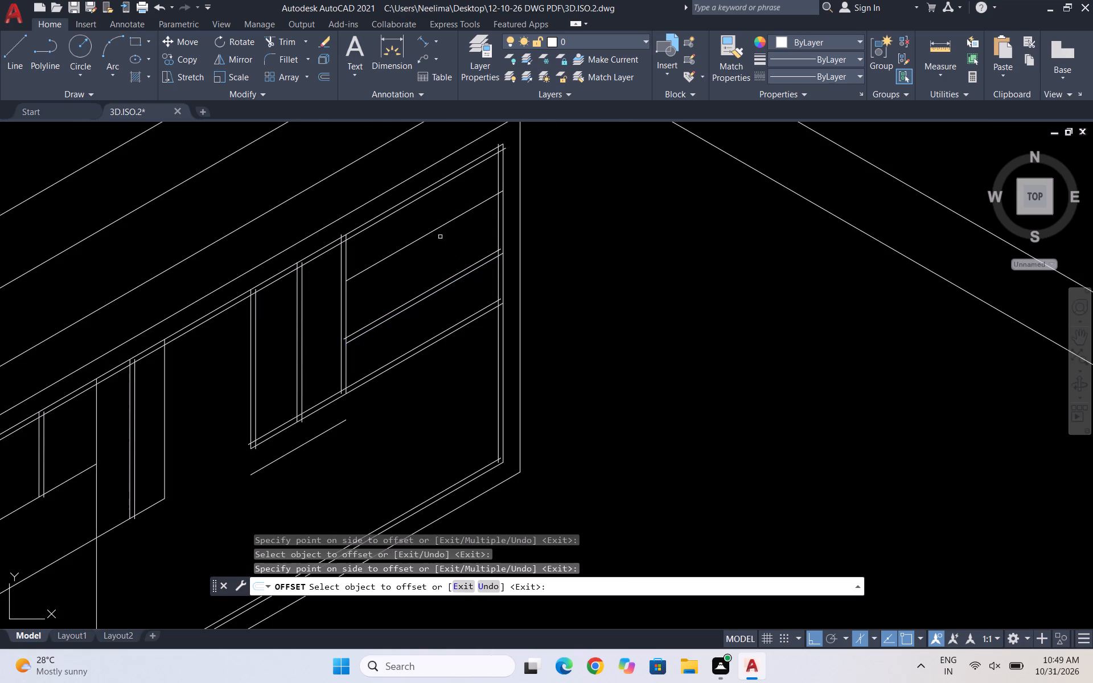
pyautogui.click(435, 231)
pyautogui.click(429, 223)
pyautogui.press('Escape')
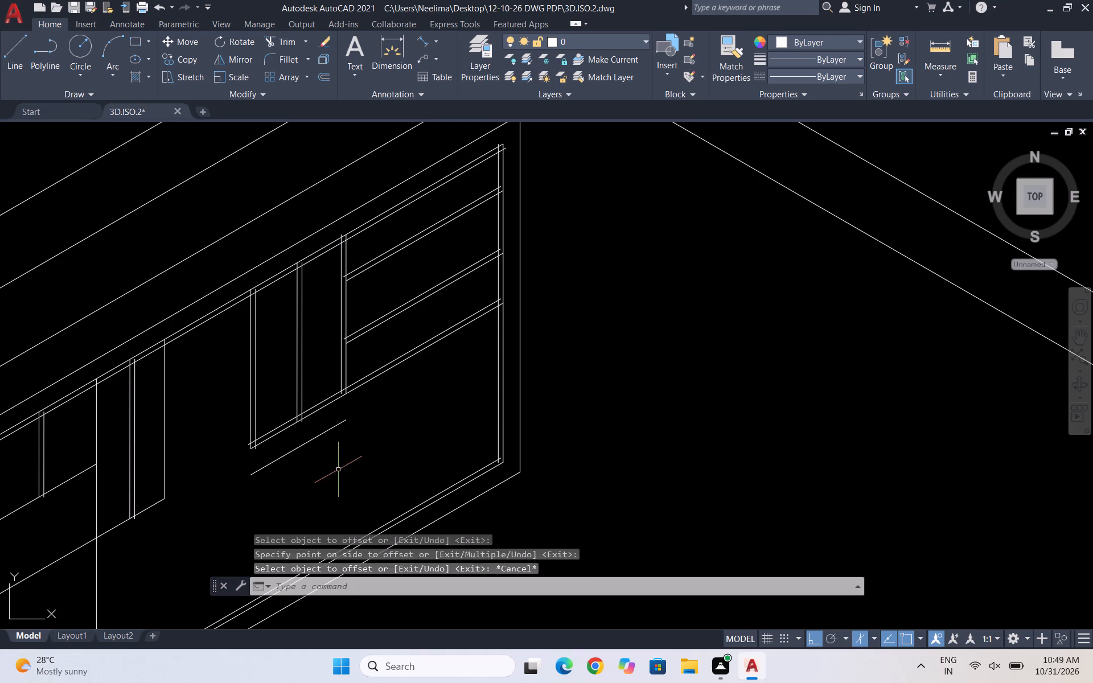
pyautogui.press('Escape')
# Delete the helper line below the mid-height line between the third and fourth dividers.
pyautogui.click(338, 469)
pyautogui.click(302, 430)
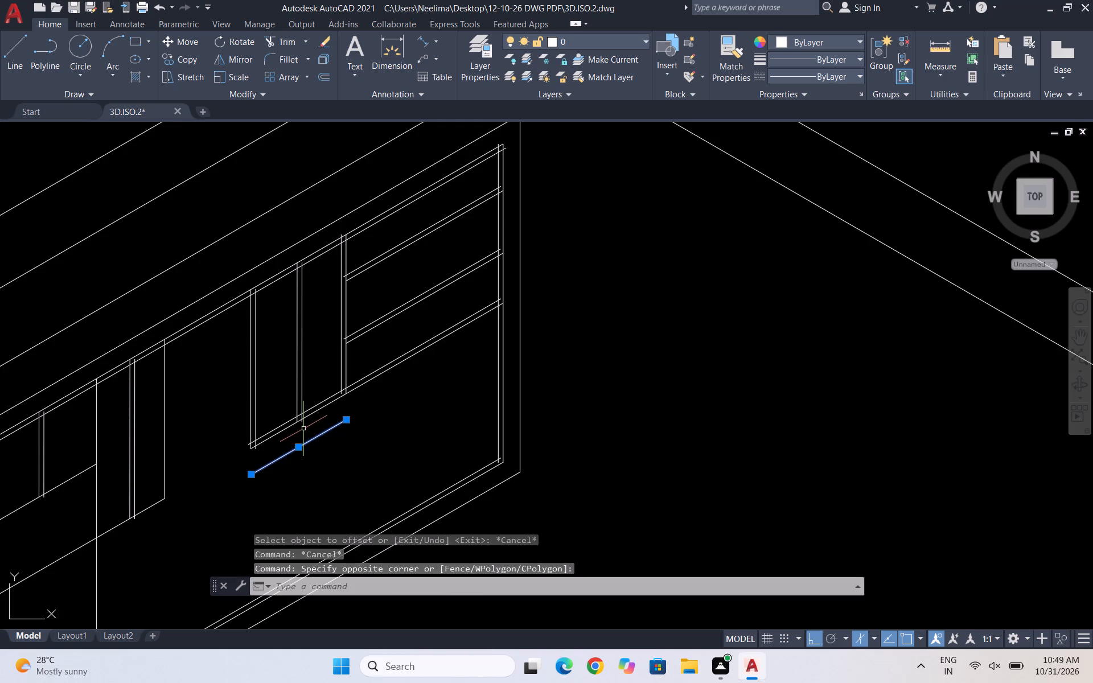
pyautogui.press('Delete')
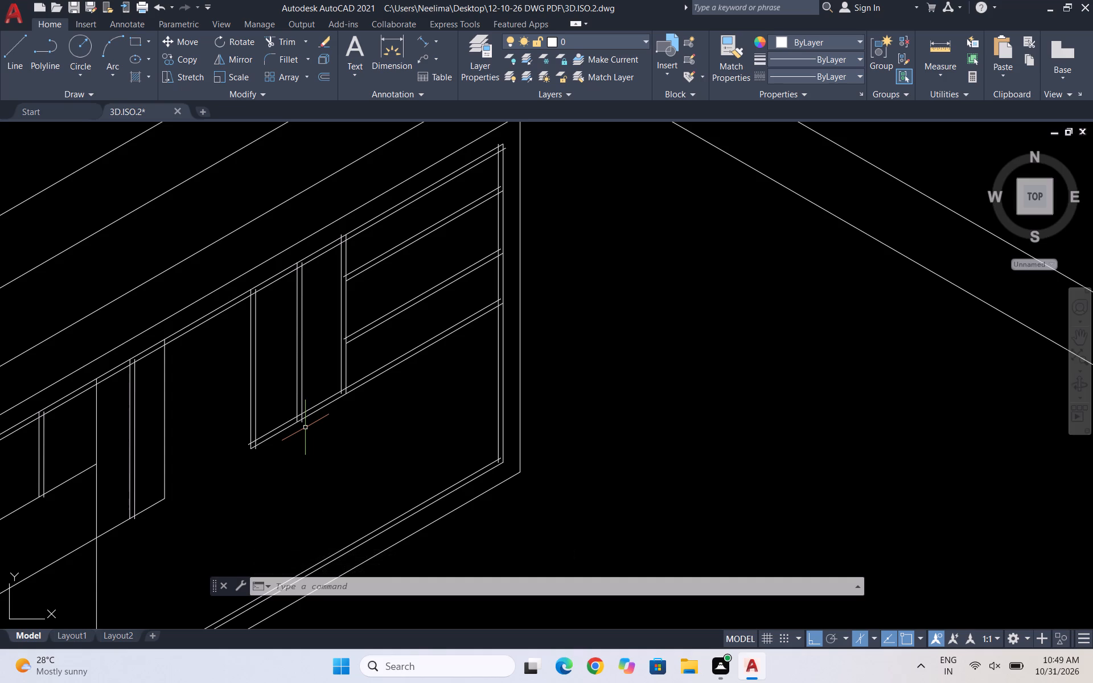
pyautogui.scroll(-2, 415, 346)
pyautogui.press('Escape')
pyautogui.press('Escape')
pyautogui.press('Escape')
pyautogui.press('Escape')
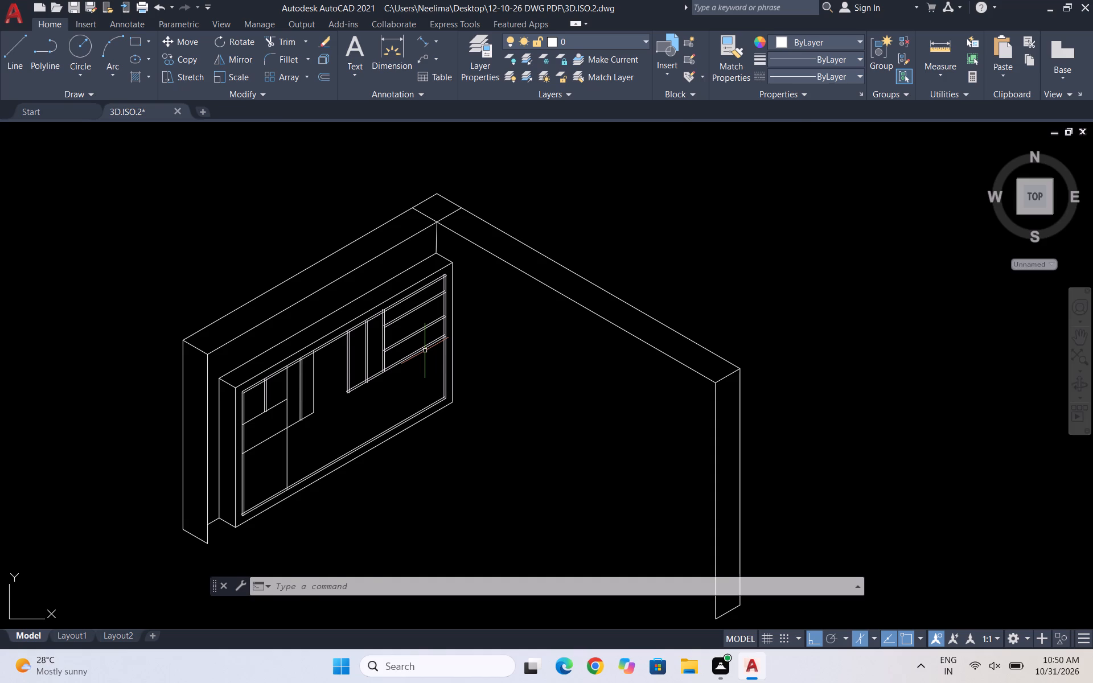
# Undo the helper line's deletion, the 2 mm offsets and the shelf line copy.
pyautogui.hotkey('ctrl', 'z')
pyautogui.hotkey('ctrl', 'z')
pyautogui.hotkey('ctrl', 'z')
pyautogui.hotkey('ctrl', 'z')
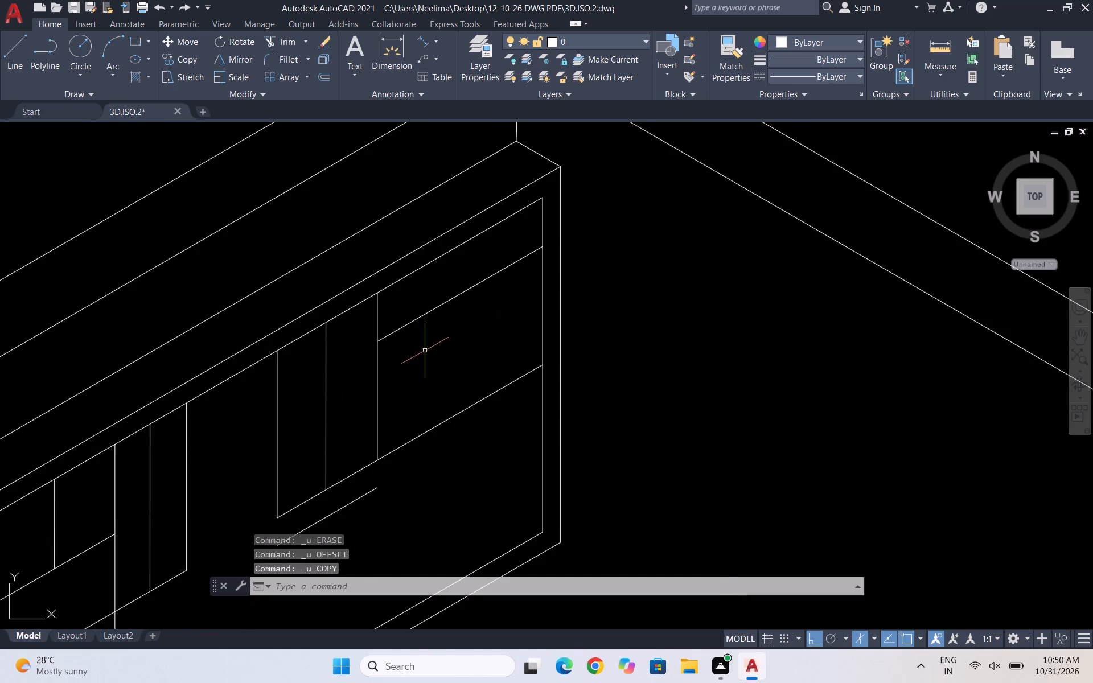
# Delete the helper line below the mid-height line between the third and fourth dividers.
pyautogui.scroll(-1, 573, 87)
pyautogui.scroll(-2, 635, 109)
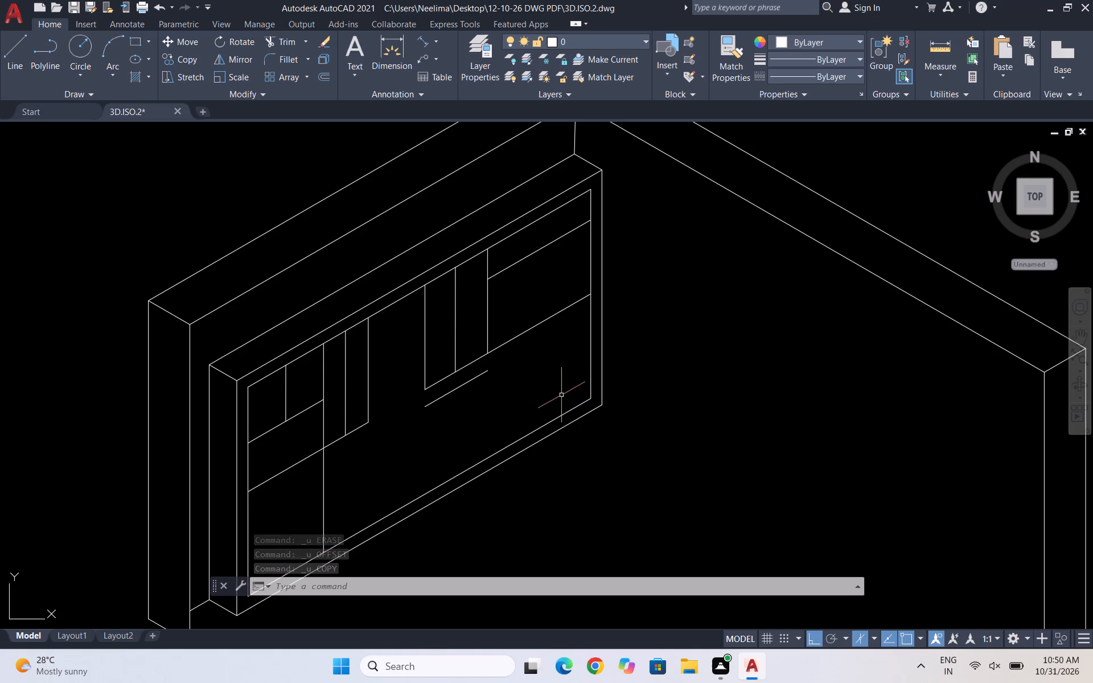
pyautogui.click(457, 390)
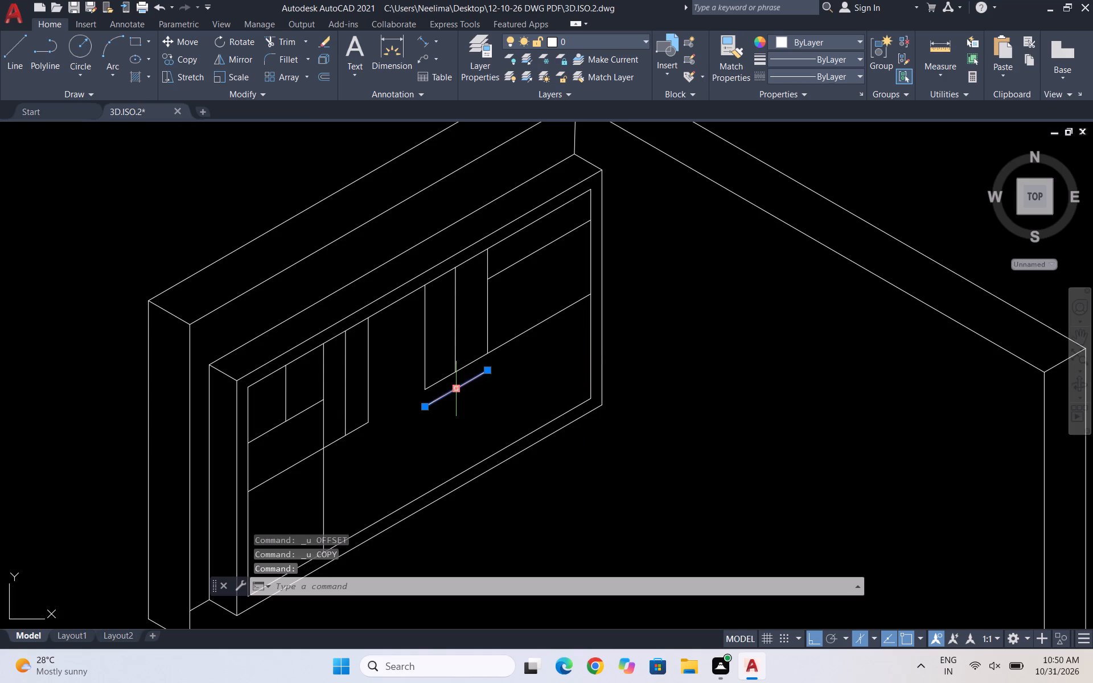
pyautogui.press('Delete')
pyautogui.press('Escape')
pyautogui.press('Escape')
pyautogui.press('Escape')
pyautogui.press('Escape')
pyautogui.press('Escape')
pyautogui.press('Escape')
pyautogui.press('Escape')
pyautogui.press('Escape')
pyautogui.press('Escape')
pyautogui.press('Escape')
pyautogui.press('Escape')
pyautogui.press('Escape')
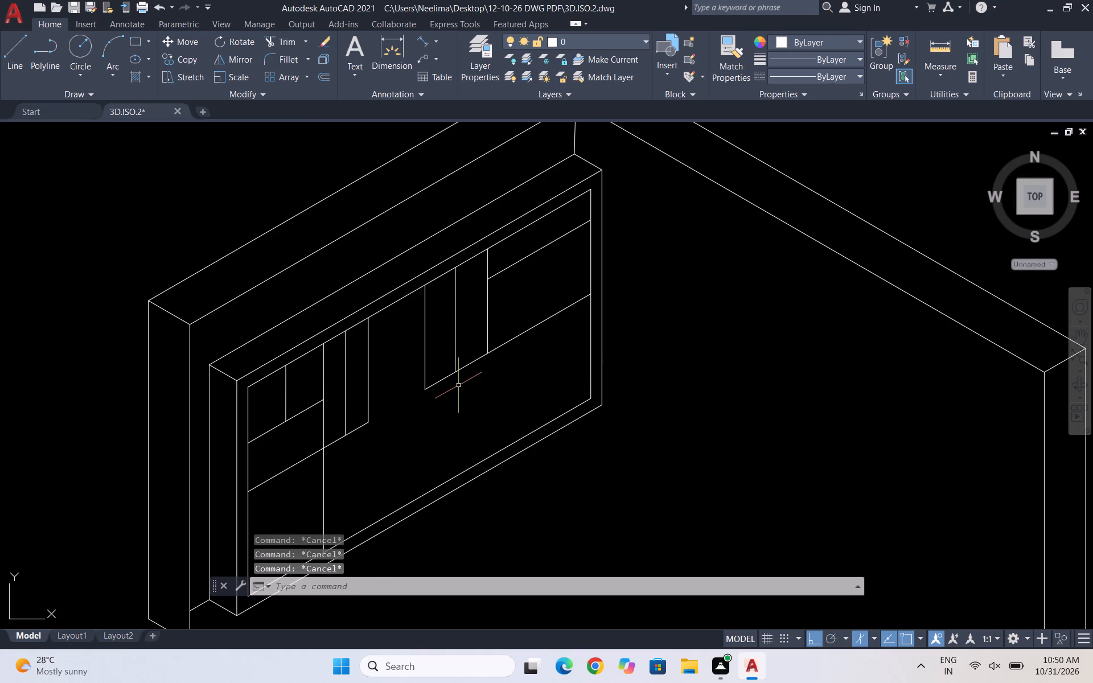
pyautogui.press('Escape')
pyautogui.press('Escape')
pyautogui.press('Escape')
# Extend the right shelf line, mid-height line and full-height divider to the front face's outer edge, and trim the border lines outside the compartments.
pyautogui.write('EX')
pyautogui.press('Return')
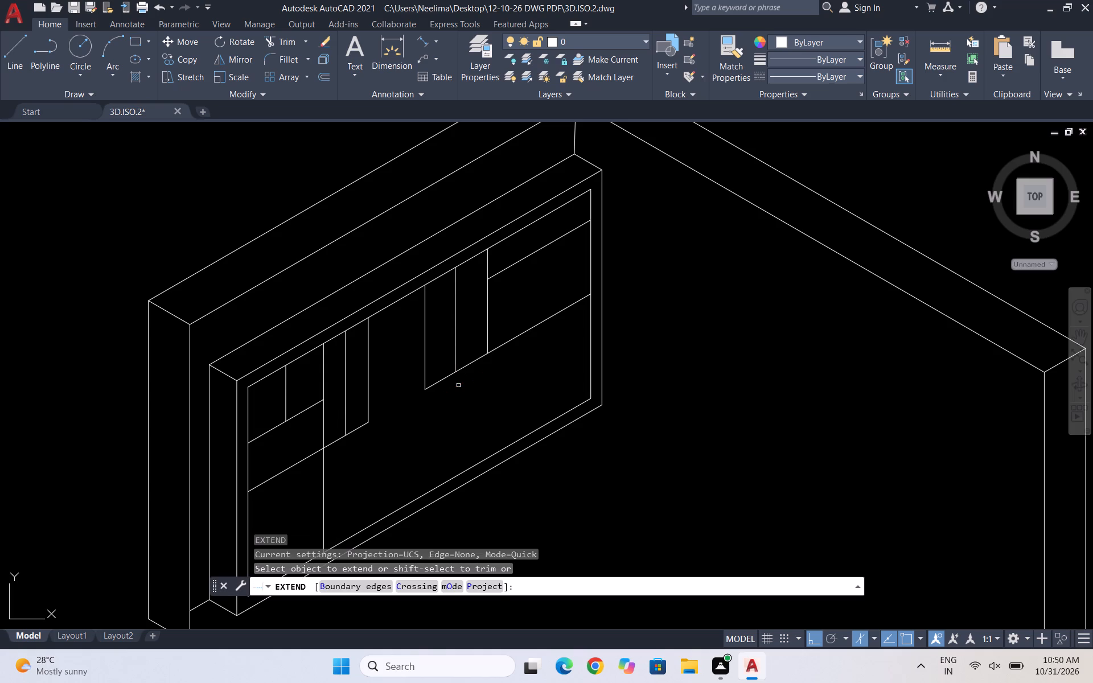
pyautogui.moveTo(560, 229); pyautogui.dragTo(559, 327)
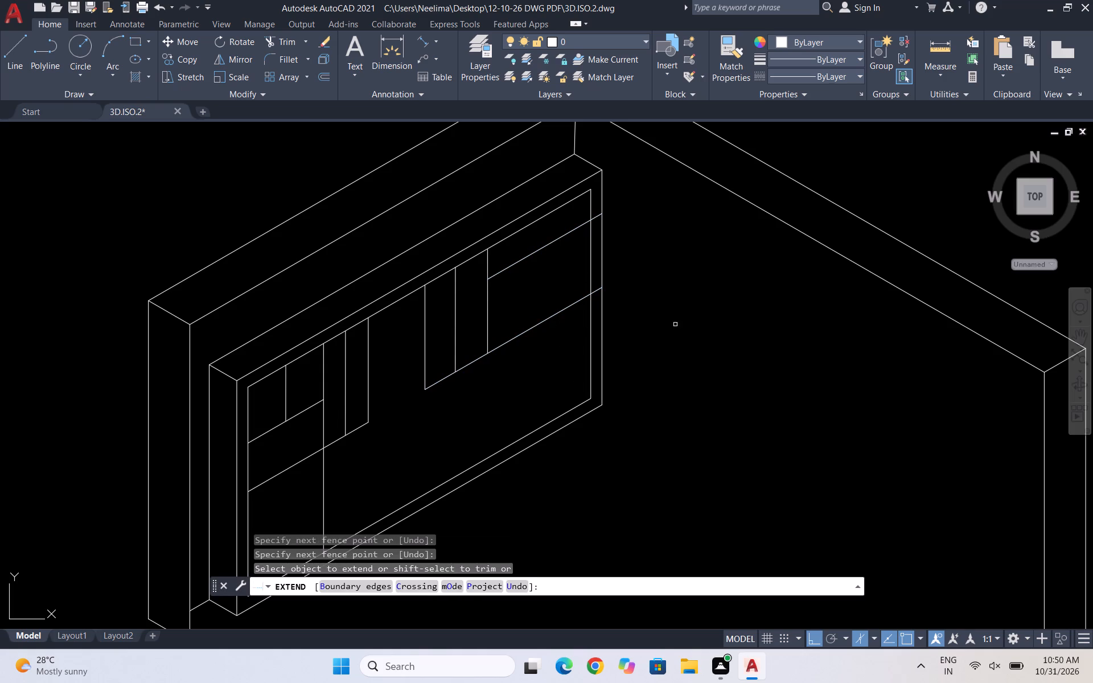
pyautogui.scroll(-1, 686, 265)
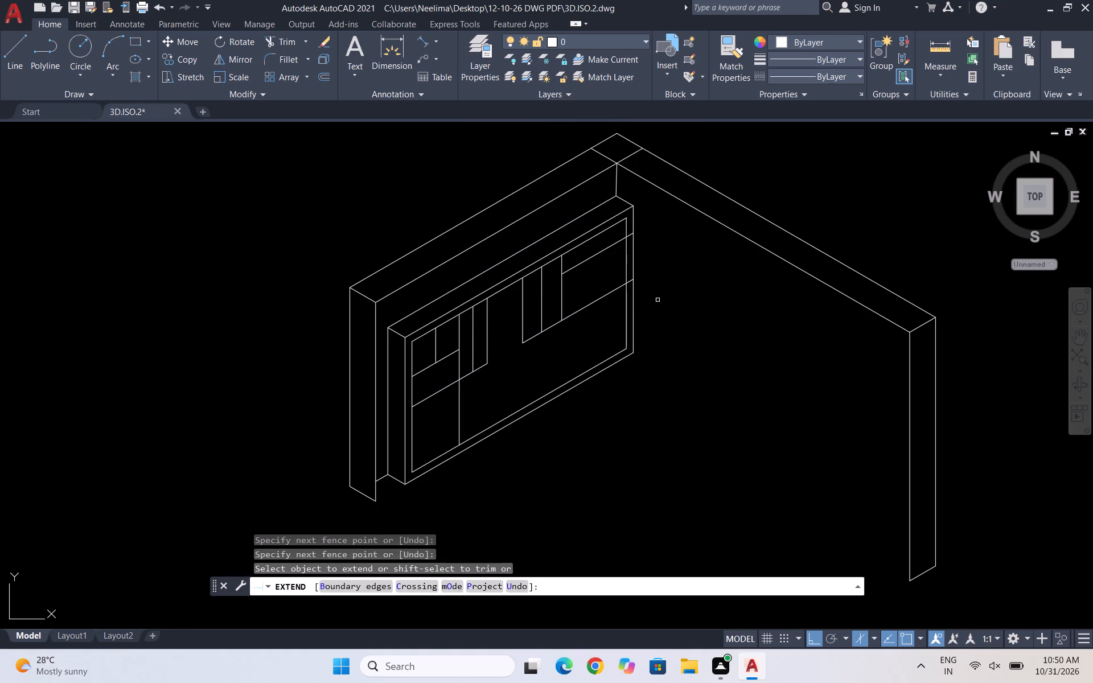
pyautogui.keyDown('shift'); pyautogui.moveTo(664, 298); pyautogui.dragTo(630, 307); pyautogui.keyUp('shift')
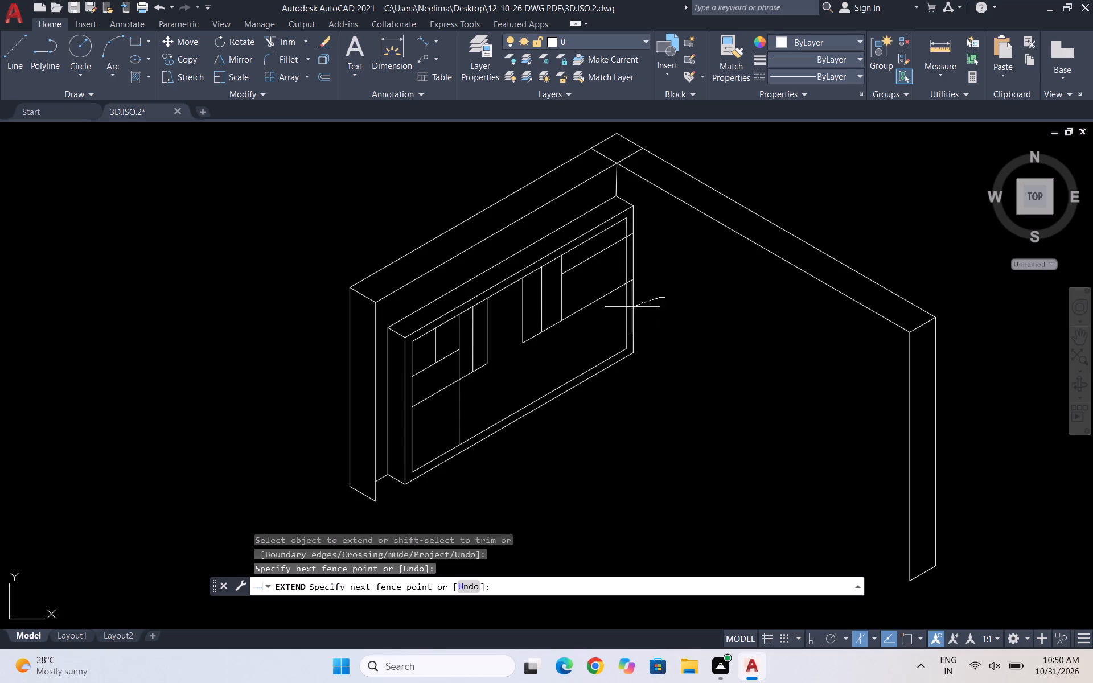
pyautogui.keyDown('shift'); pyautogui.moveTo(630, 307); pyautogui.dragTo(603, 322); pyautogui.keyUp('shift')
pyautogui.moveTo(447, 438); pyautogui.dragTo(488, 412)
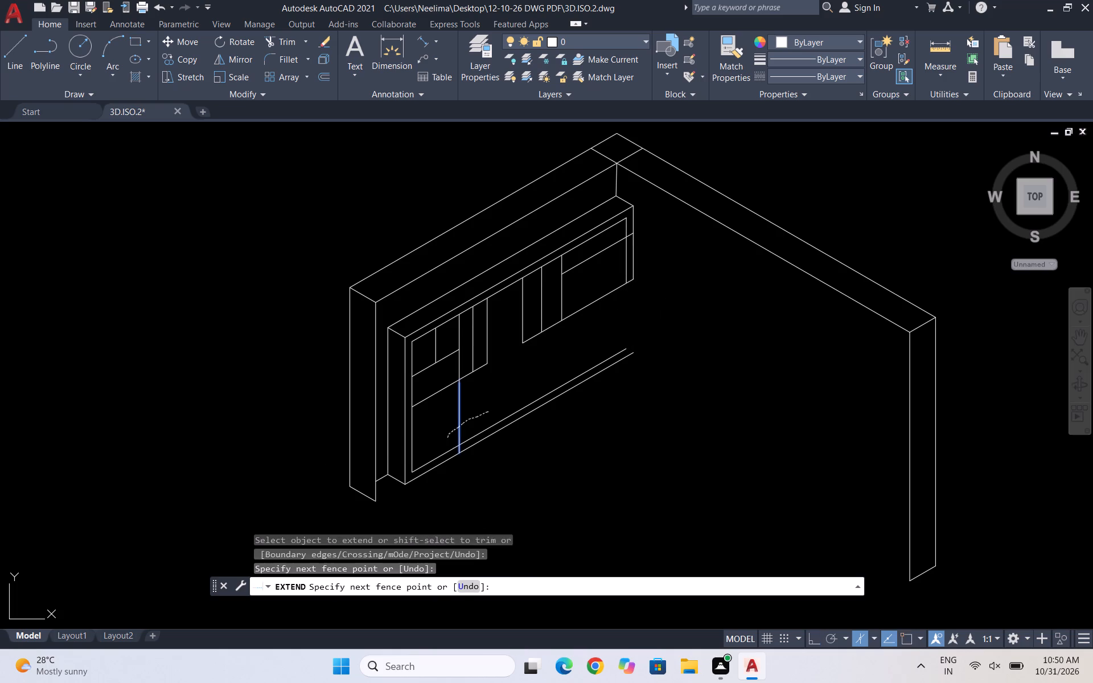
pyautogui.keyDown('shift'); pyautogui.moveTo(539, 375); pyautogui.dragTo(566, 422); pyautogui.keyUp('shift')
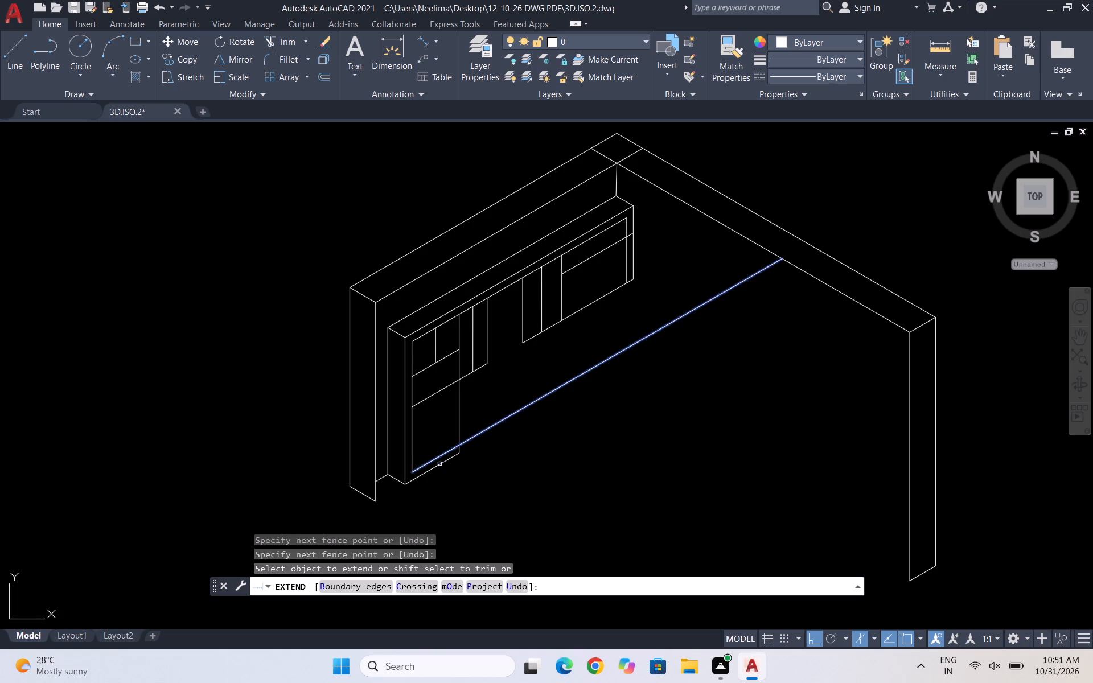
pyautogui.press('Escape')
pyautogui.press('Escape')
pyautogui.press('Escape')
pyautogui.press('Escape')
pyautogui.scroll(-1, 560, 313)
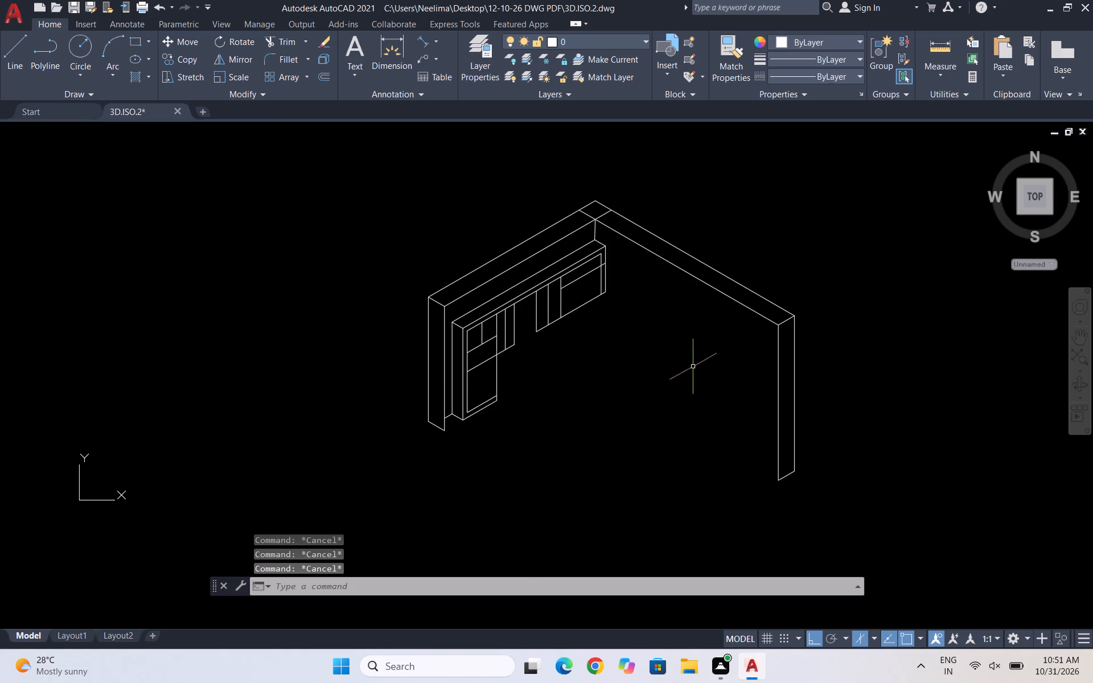
# Undo the extensions and trims, the right compartment's shelf line, and the halving dividers with their helper lines.
pyautogui.click(1084, 334)
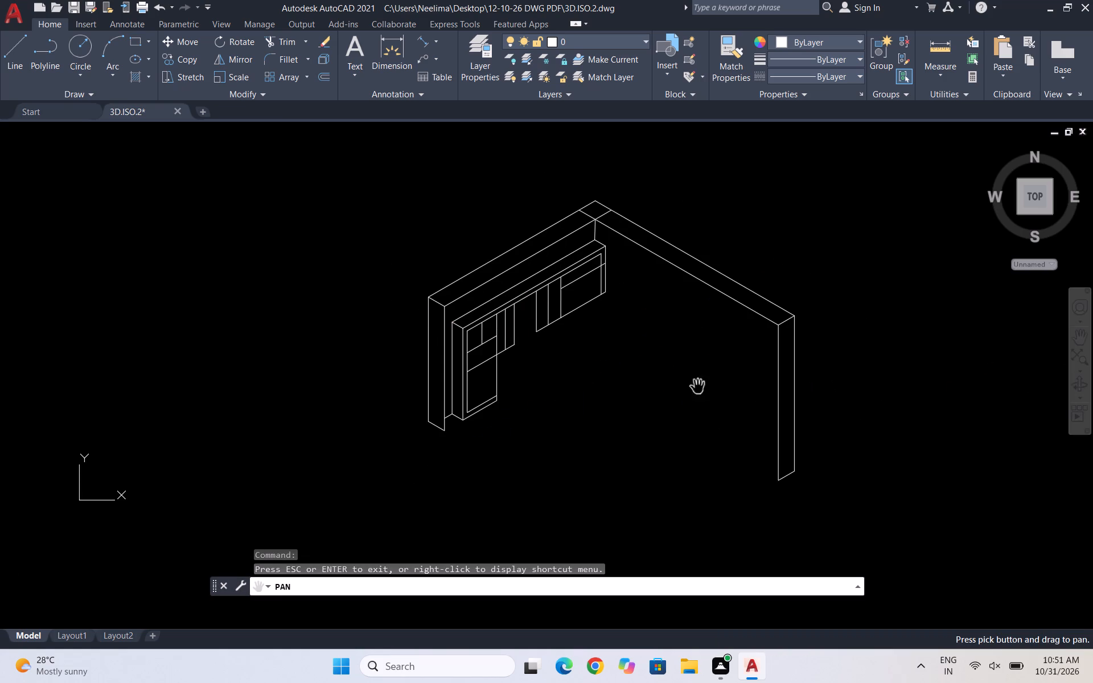
pyautogui.moveTo(636, 380); pyautogui.dragTo(475, 270)
pyautogui.moveTo(519, 278); pyautogui.dragTo(550, 322)
pyautogui.hotkey('ctrl', 'z')
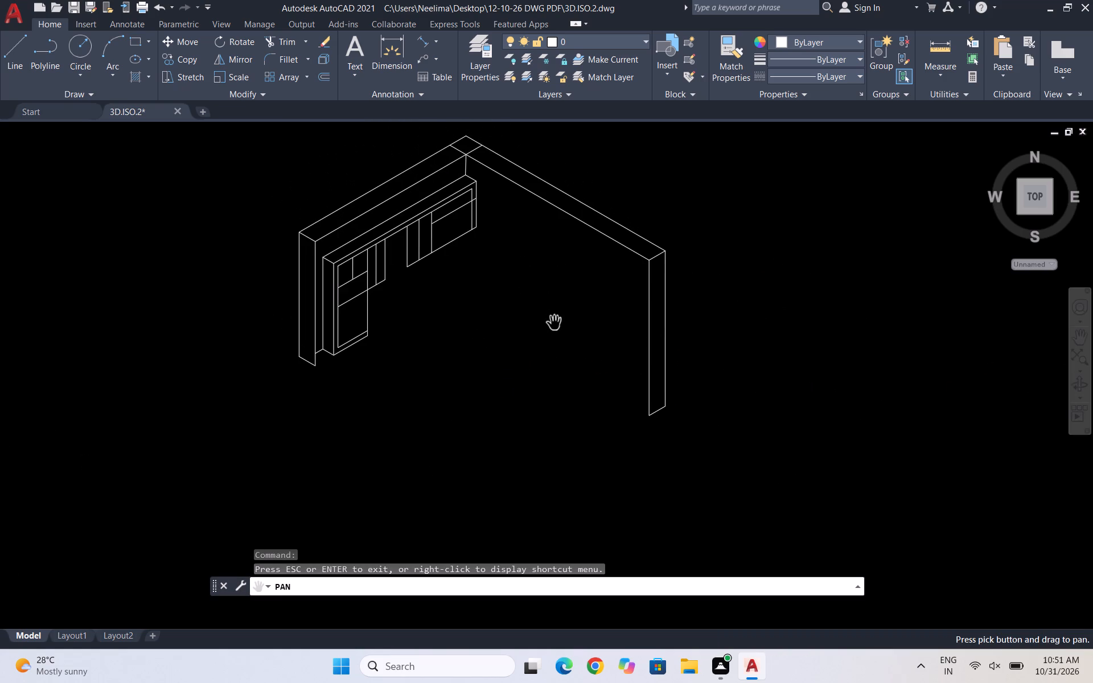
pyautogui.hotkey('ctrl', 'z')
pyautogui.press('Escape')
pyautogui.hotkey('ctrl', 'z')
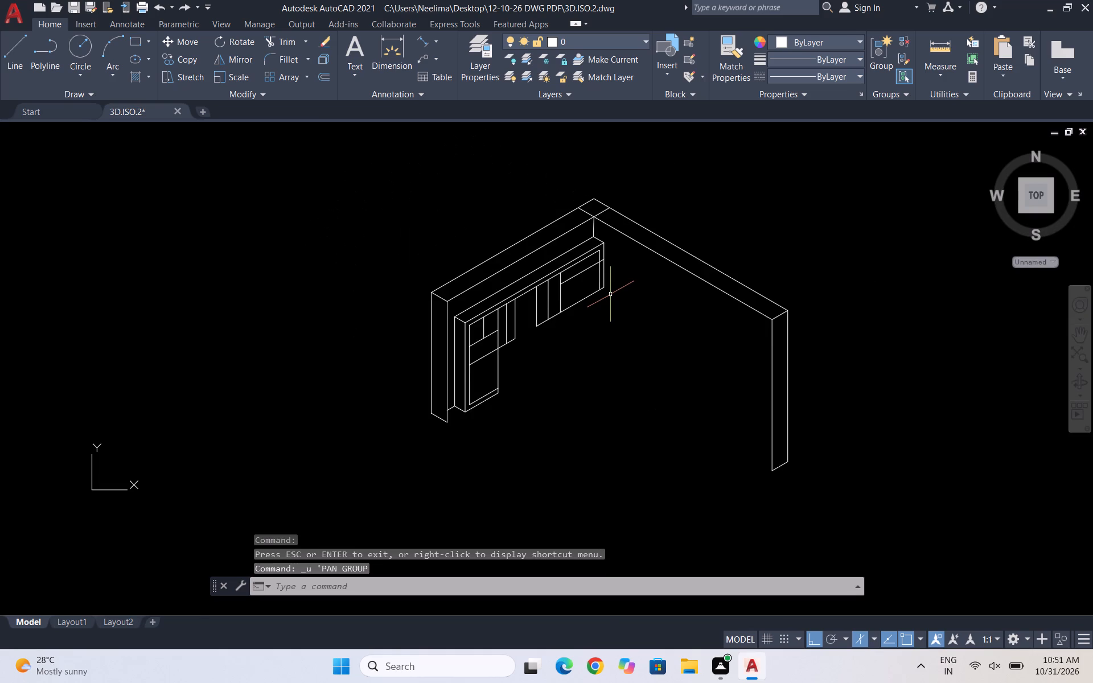
pyautogui.hotkey('ctrl', 'z')
pyautogui.hotkey('ctrl', 'z')
pyautogui.hotkey('ctrl', 'z')
pyautogui.hotkey('ctrl', 'z')
pyautogui.hotkey('ctrl', 'z')
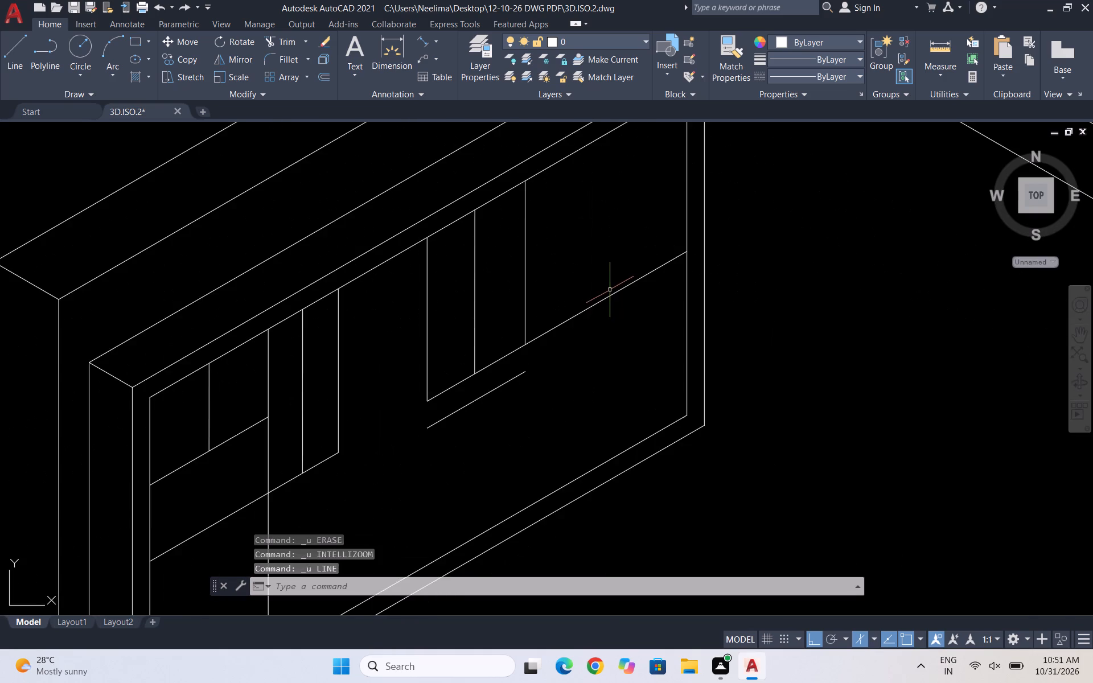
pyautogui.hotkey('ctrl', 'z')
pyautogui.hotkey('ctrl', 'z')
pyautogui.hotkey('ctrl', 'z')
pyautogui.hotkey('ctrl', 'z')
pyautogui.hotkey('ctrl', 'z')
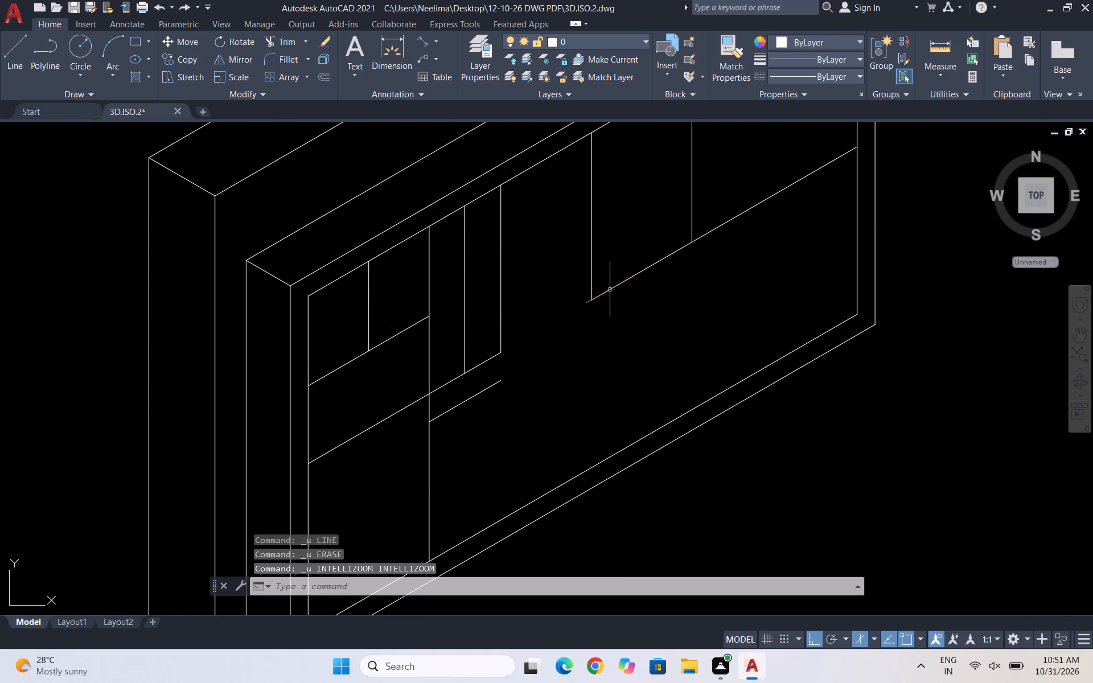
pyautogui.hotkey('ctrl', 'z')
pyautogui.hotkey('ctrl', 'z')
# Extend the right mid-height line and the full-height divider across the border to the front face's outer edges.
pyautogui.scroll(-2, 366, 351)
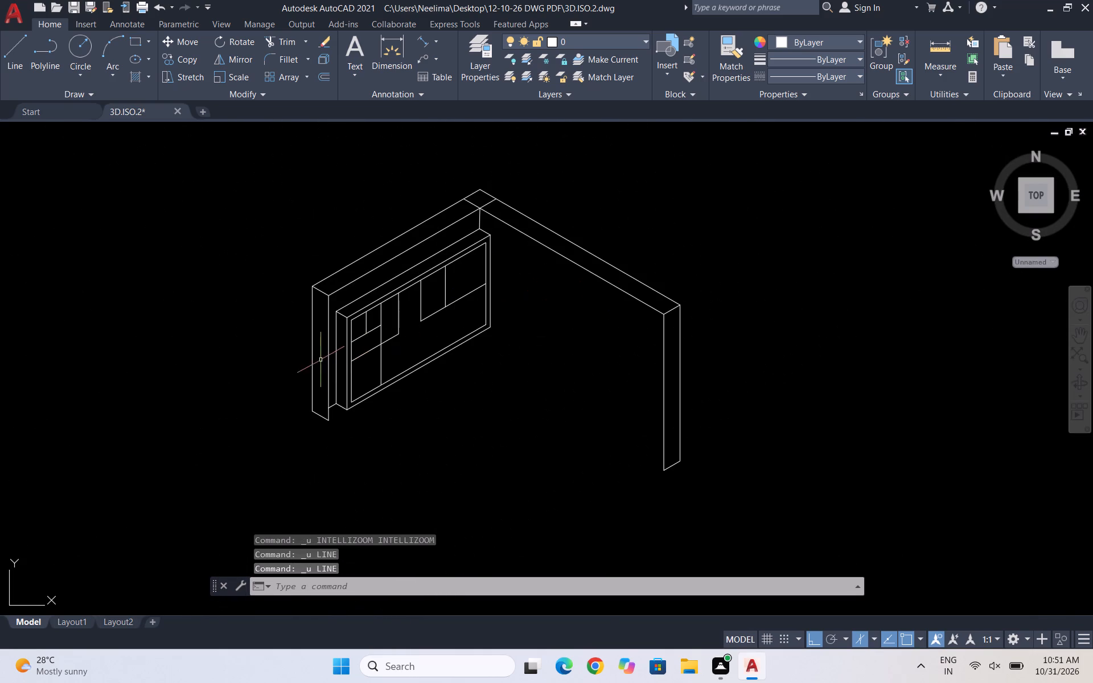
pyautogui.scroll(2, 494, 348)
pyautogui.scroll(-1, 231, 271)
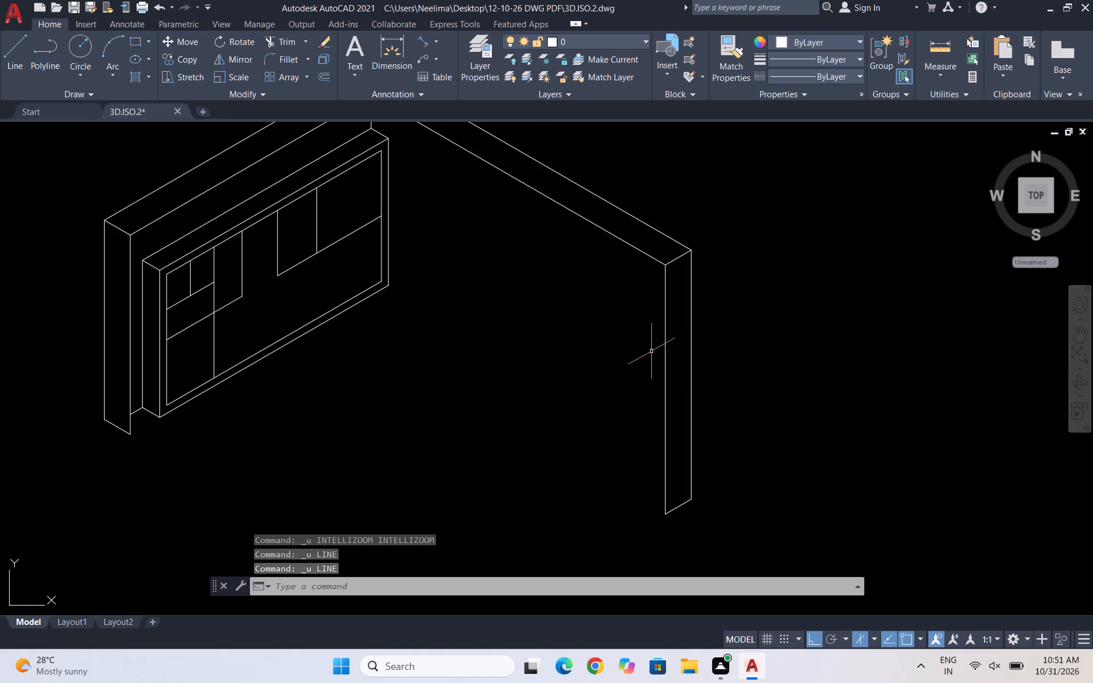
pyautogui.click(1079, 331)
pyautogui.moveTo(245, 336); pyautogui.dragTo(577, 391)
pyautogui.moveTo(458, 371); pyautogui.dragTo(384, 315)
pyautogui.moveTo(485, 318); pyautogui.dragTo(434, 339)
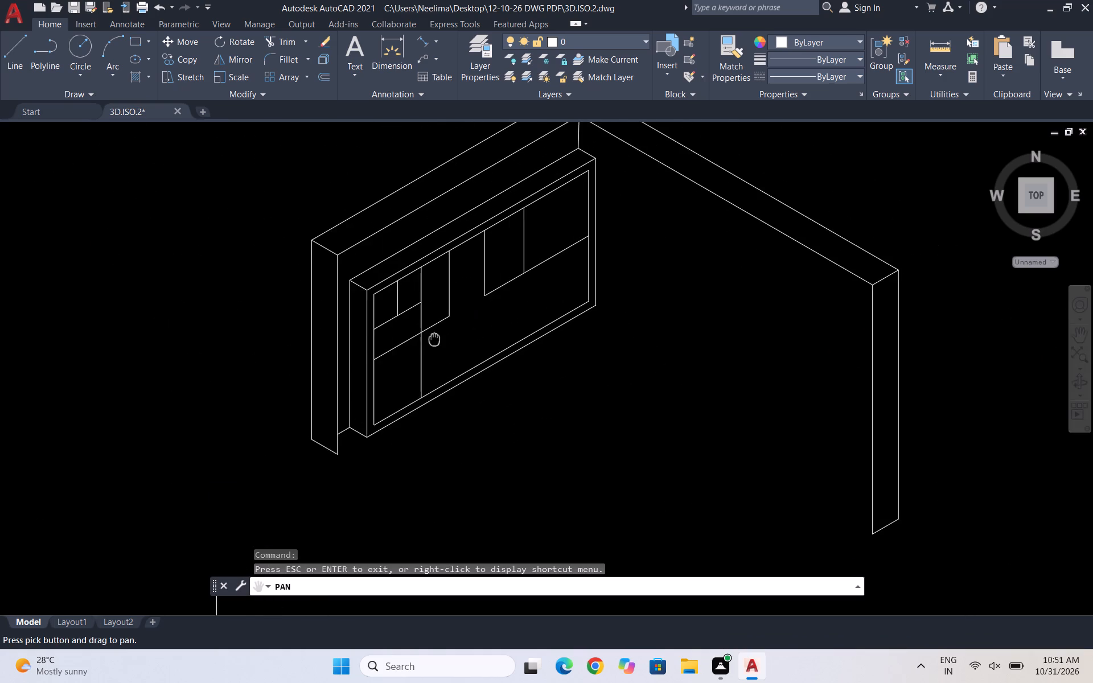
pyautogui.moveTo(434, 339); pyautogui.dragTo(429, 336)
pyautogui.scroll(1, 509, 261)
pyautogui.moveTo(515, 275); pyautogui.dragTo(512, 307)
pyautogui.moveTo(527, 309); pyautogui.dragTo(602, 310)
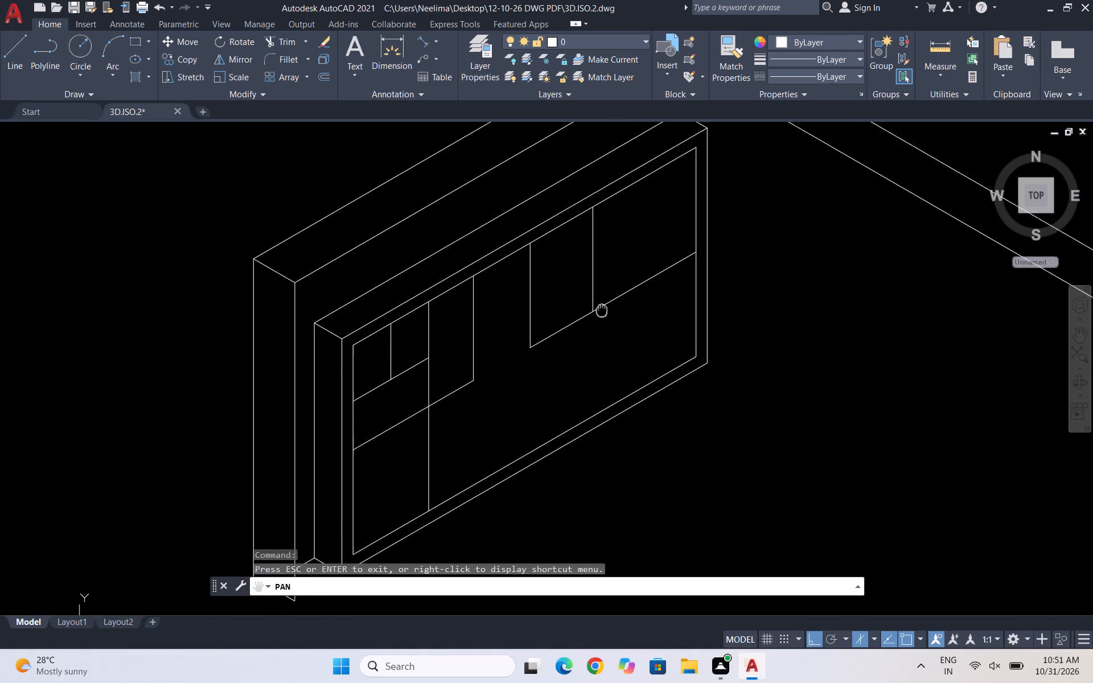
pyautogui.moveTo(602, 310); pyautogui.dragTo(603, 283)
pyautogui.press('Escape')
pyautogui.press('Escape')
pyautogui.write('EX')
pyautogui.press('Return')
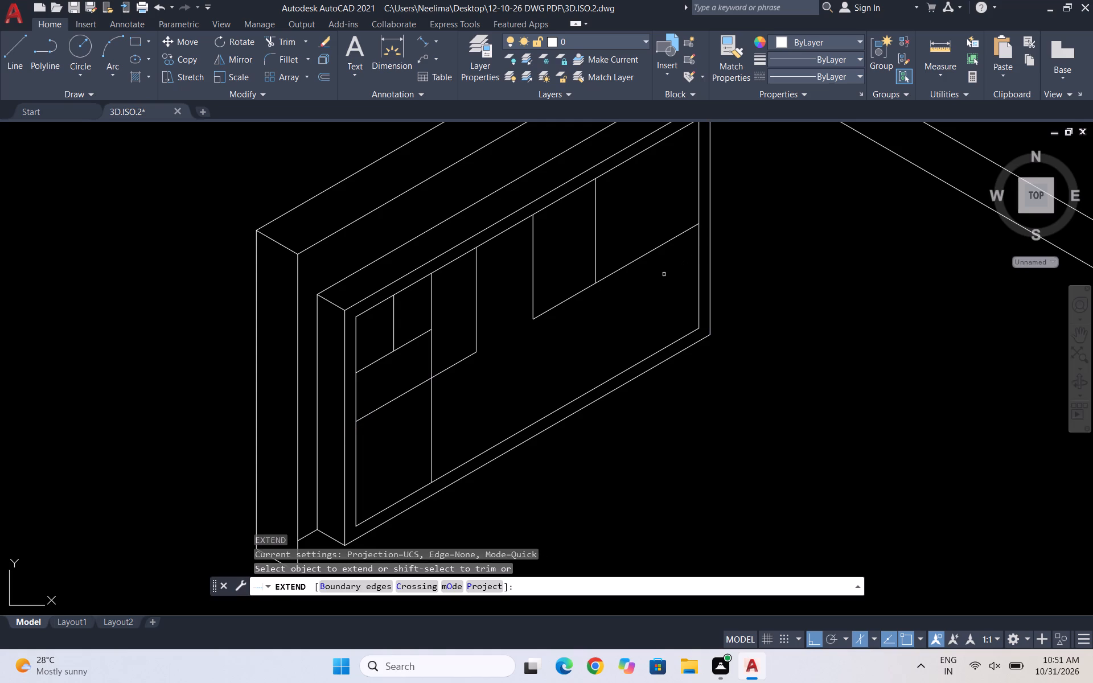
pyautogui.moveTo(661, 227); pyautogui.dragTo(672, 269)
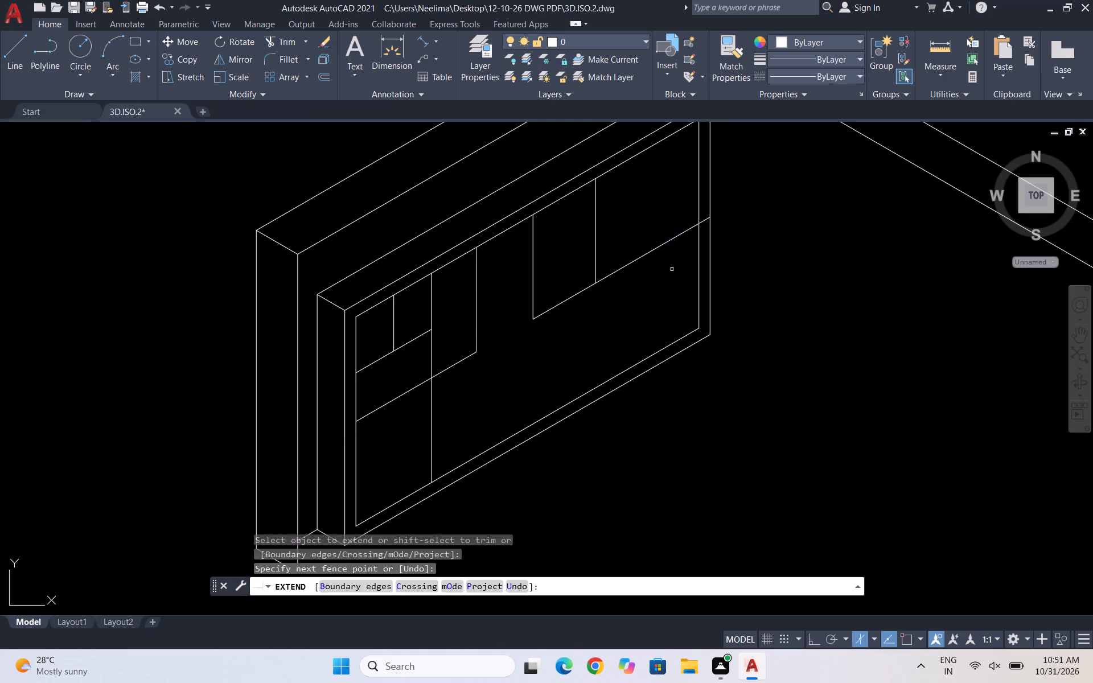
pyautogui.moveTo(418, 456); pyautogui.dragTo(499, 400)
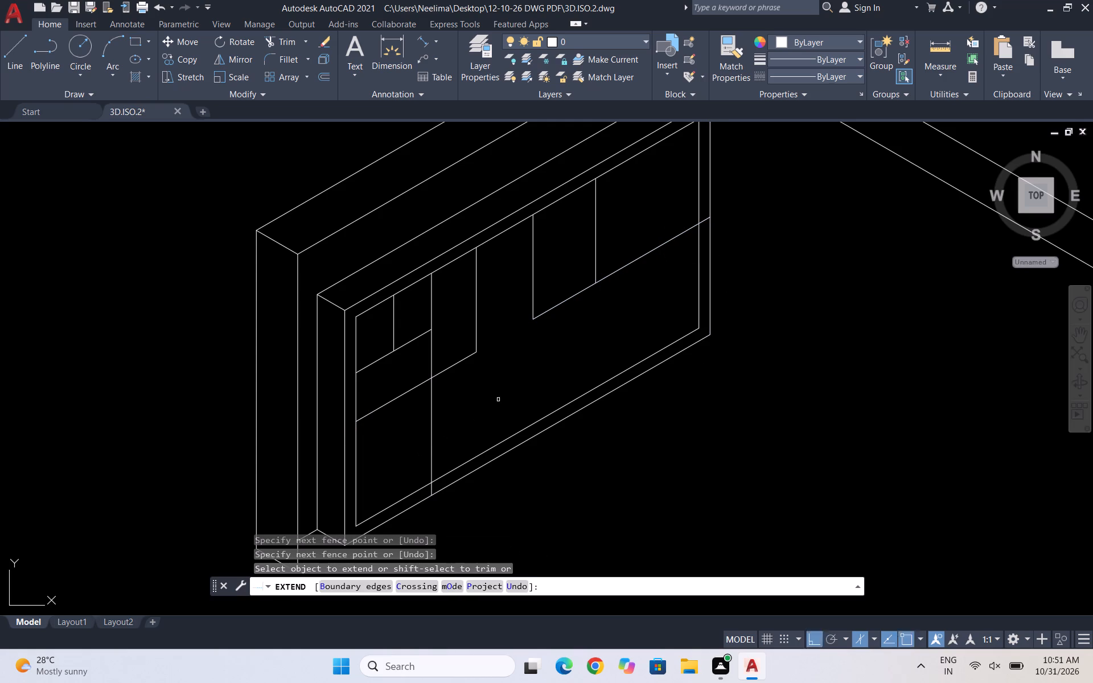
# Trim the face's bottom border lines beyond the full-height divider and its right border lines below the mid-height line.
pyautogui.keyDown('shift'); pyautogui.moveTo(651, 305); pyautogui.dragTo(668, 430); pyautogui.keyUp('shift')
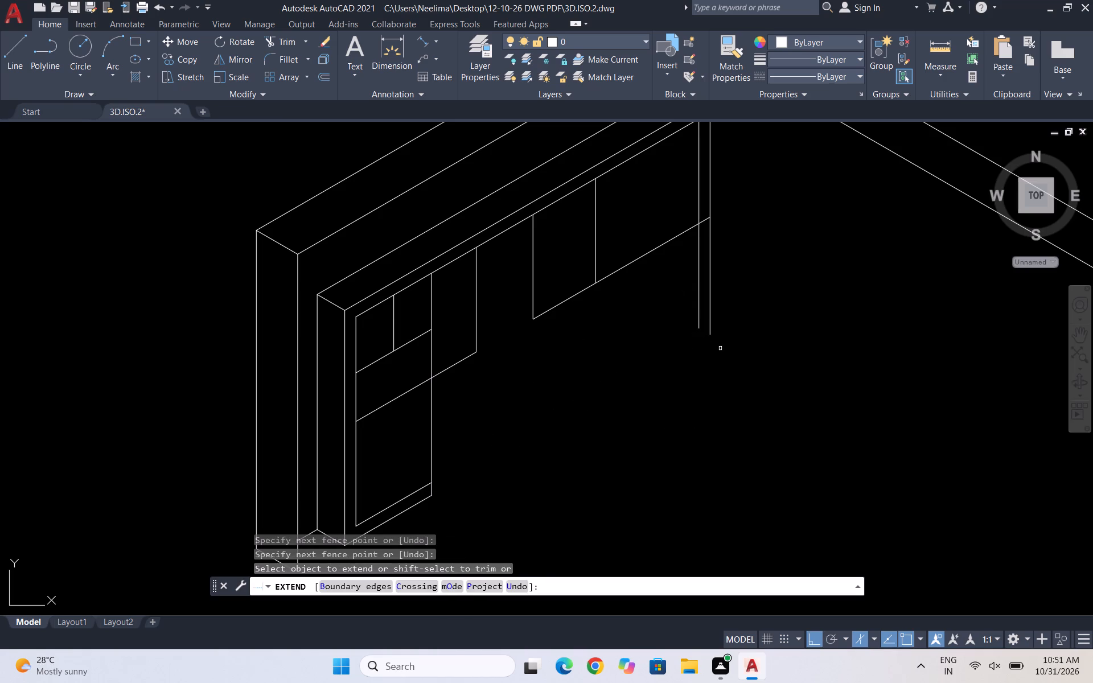
pyautogui.keyDown('shift'); pyautogui.moveTo(679, 298); pyautogui.dragTo(756, 271); pyautogui.keyUp('shift')
pyautogui.scroll(-1, 529, 264)
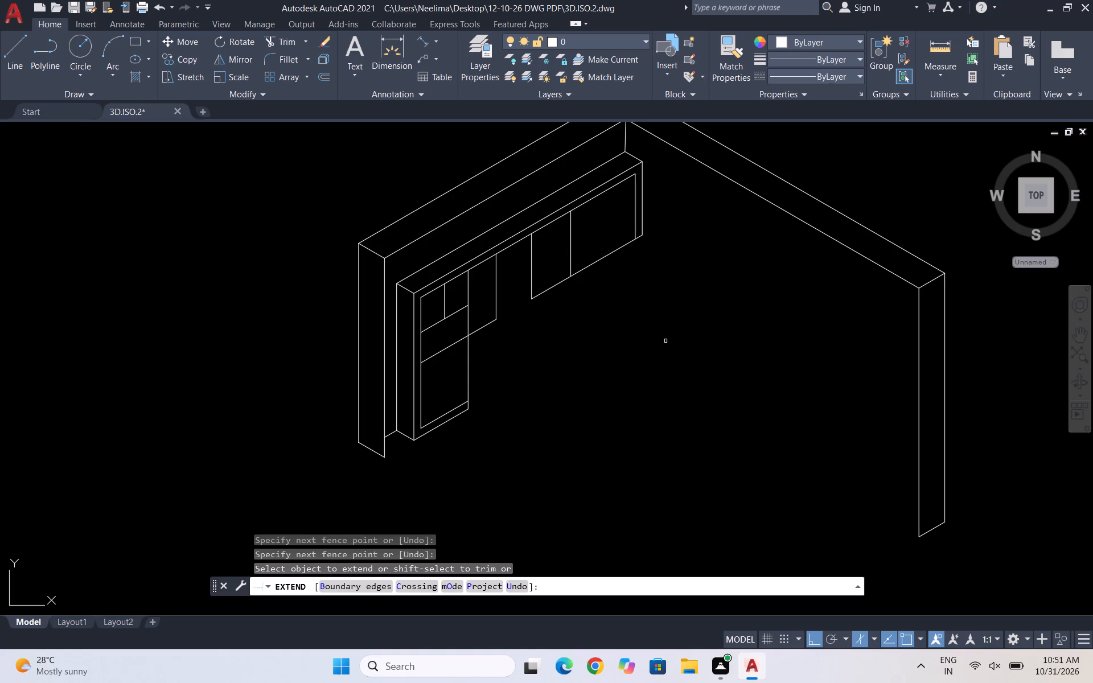
pyautogui.press('Escape')
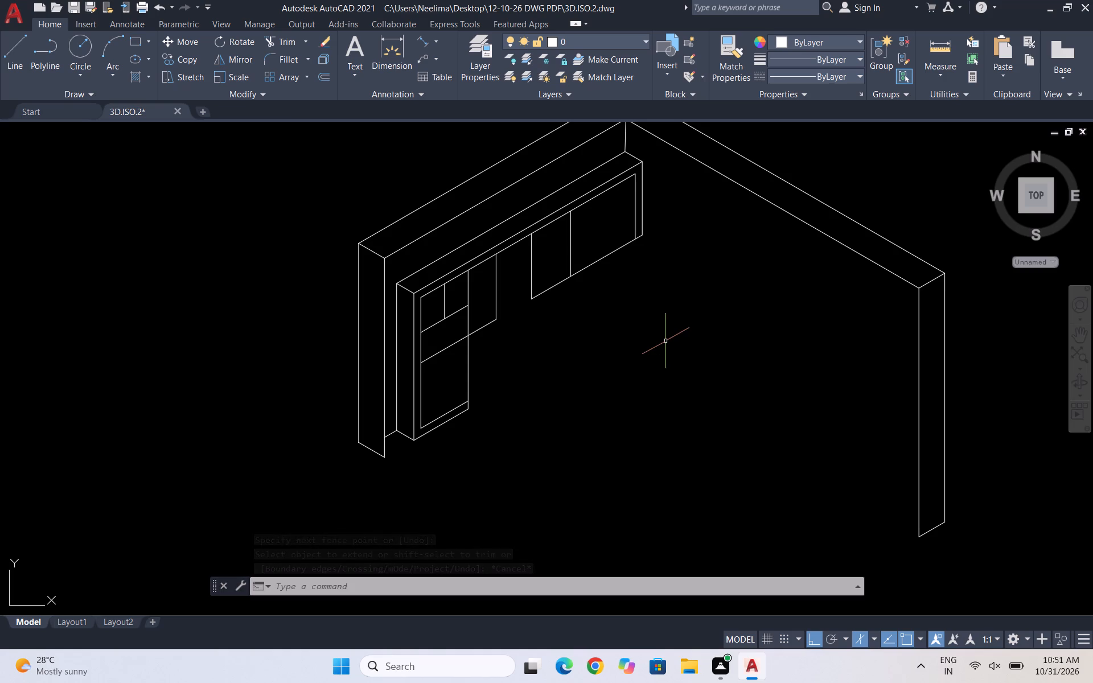
pyautogui.press('Escape')
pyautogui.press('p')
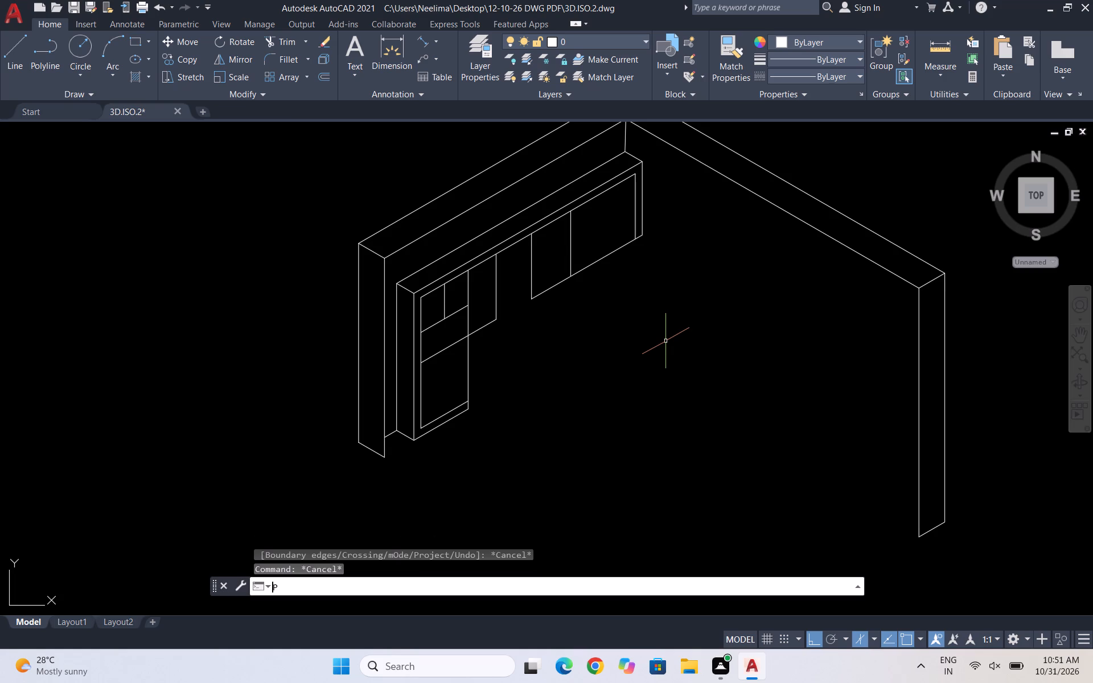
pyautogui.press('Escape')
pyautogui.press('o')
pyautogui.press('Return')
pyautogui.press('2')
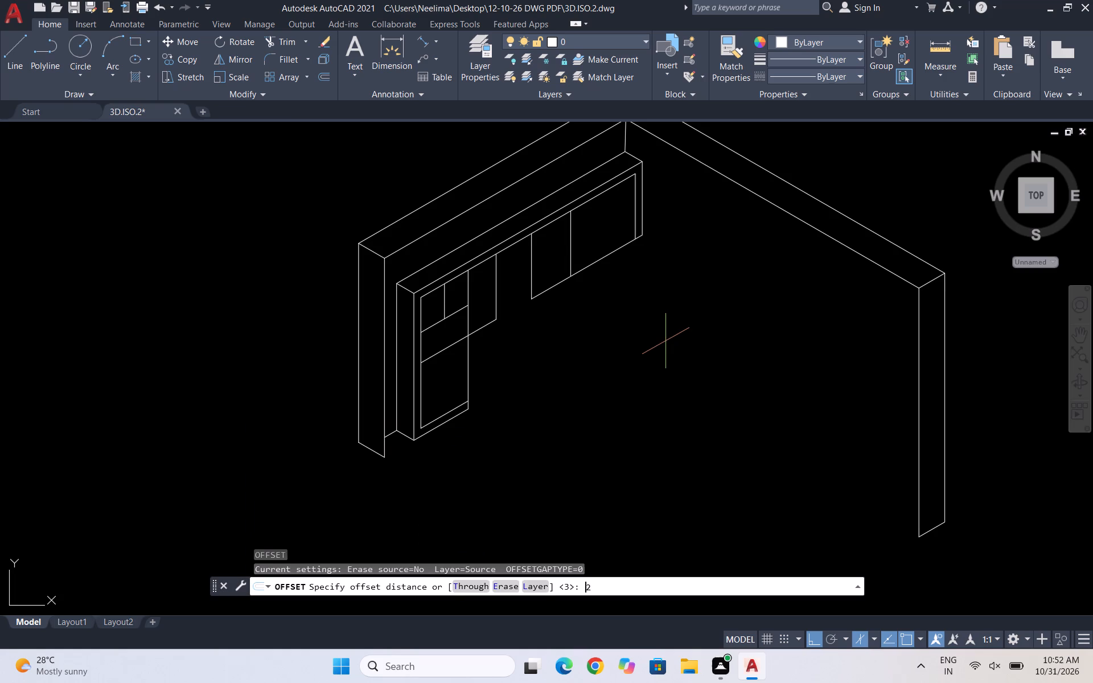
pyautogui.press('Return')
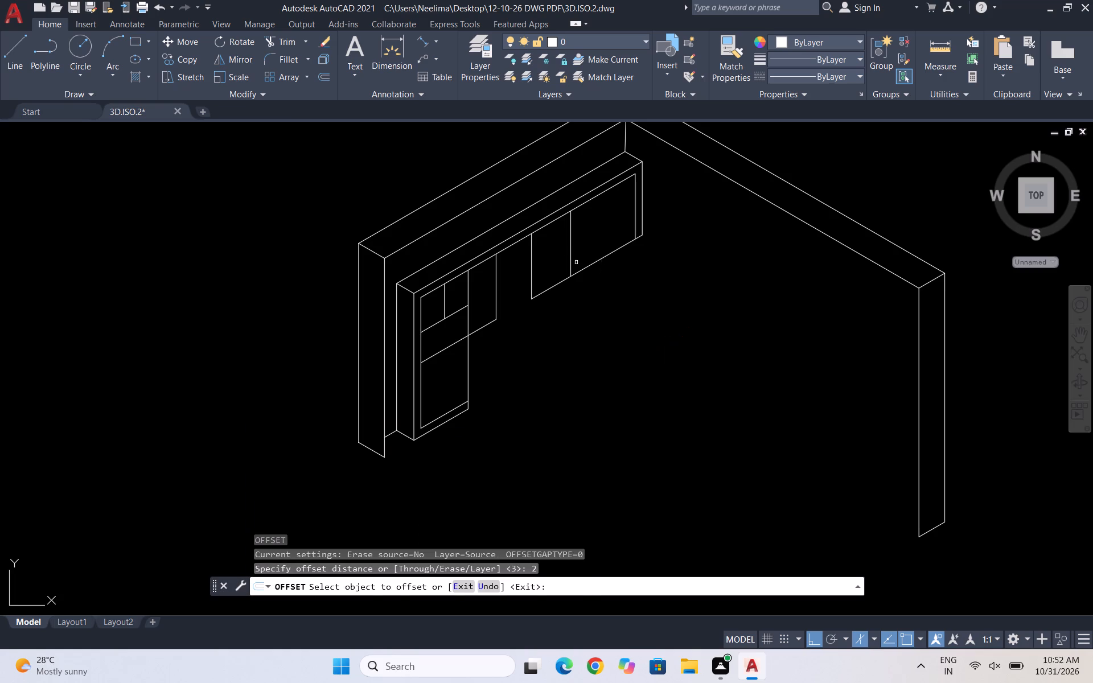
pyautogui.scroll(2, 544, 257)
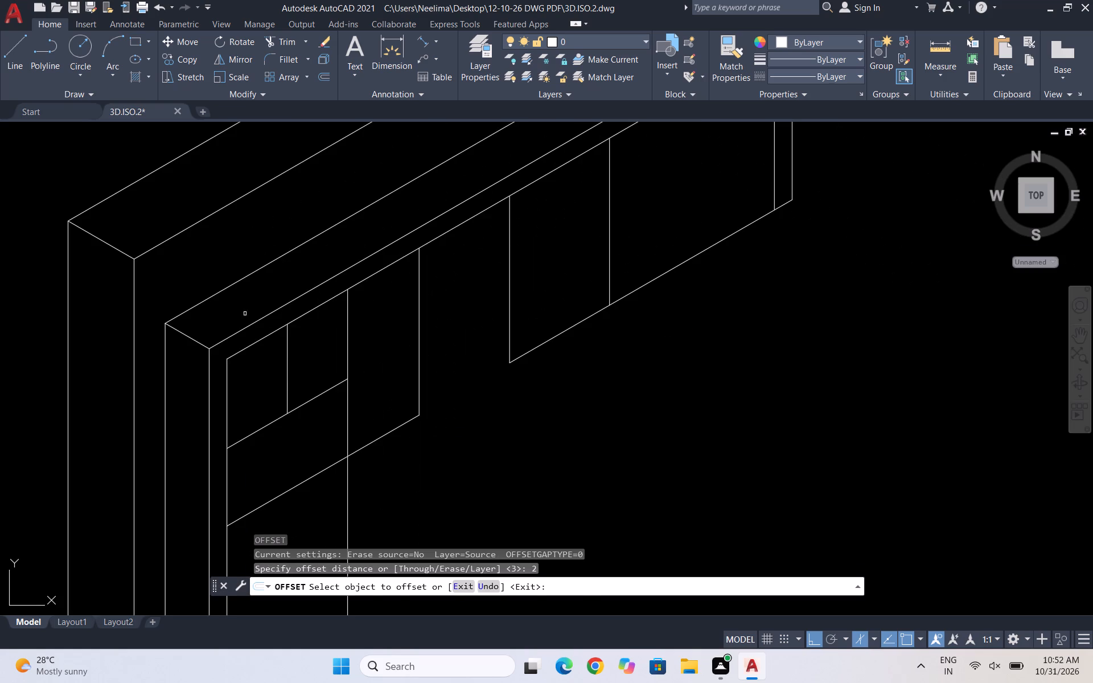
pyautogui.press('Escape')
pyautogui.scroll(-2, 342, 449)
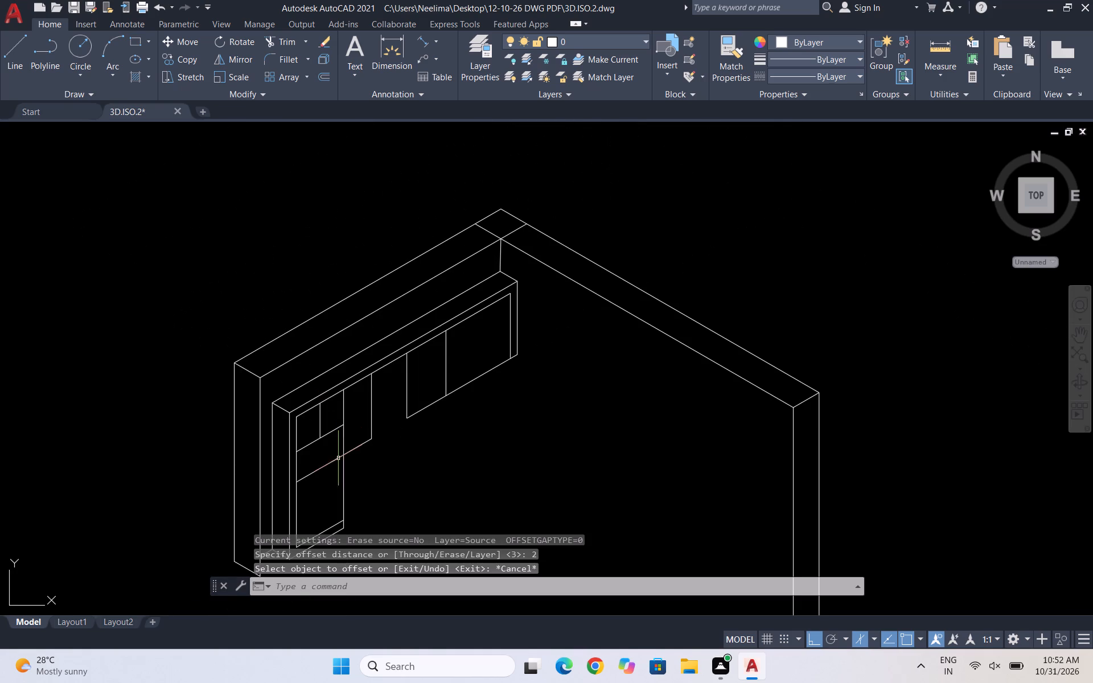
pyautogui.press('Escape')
# Draw a helper line below and parallel to the mid-height line, from the full-height divider to beneath the next divider.
pyautogui.press('l')
pyautogui.press('Return')
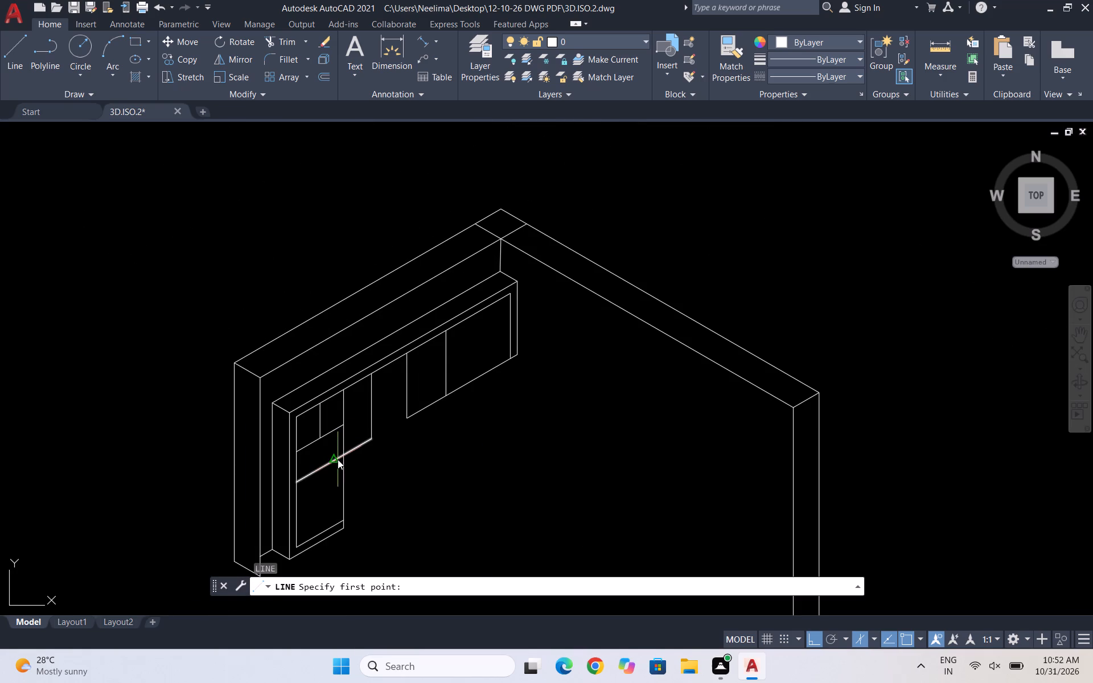
pyautogui.scroll(2, 385, 423)
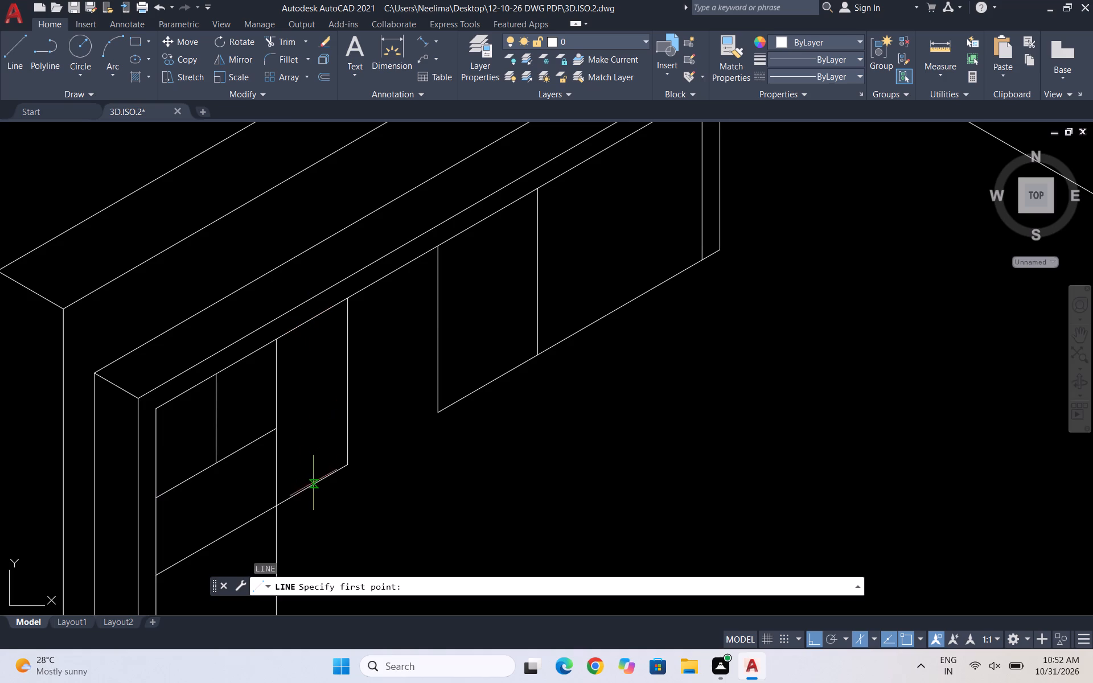
pyautogui.press('Escape')
pyautogui.scroll(-1, 342, 408)
pyautogui.press('space')
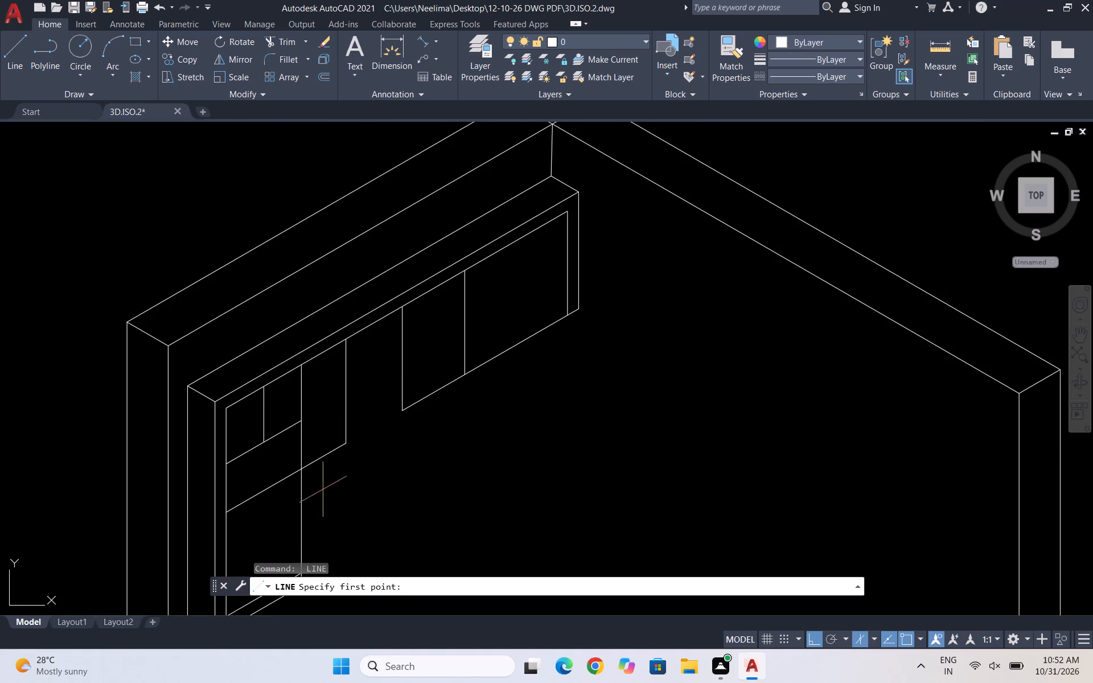
pyautogui.scroll(1, 320, 492)
pyautogui.click(289, 480)
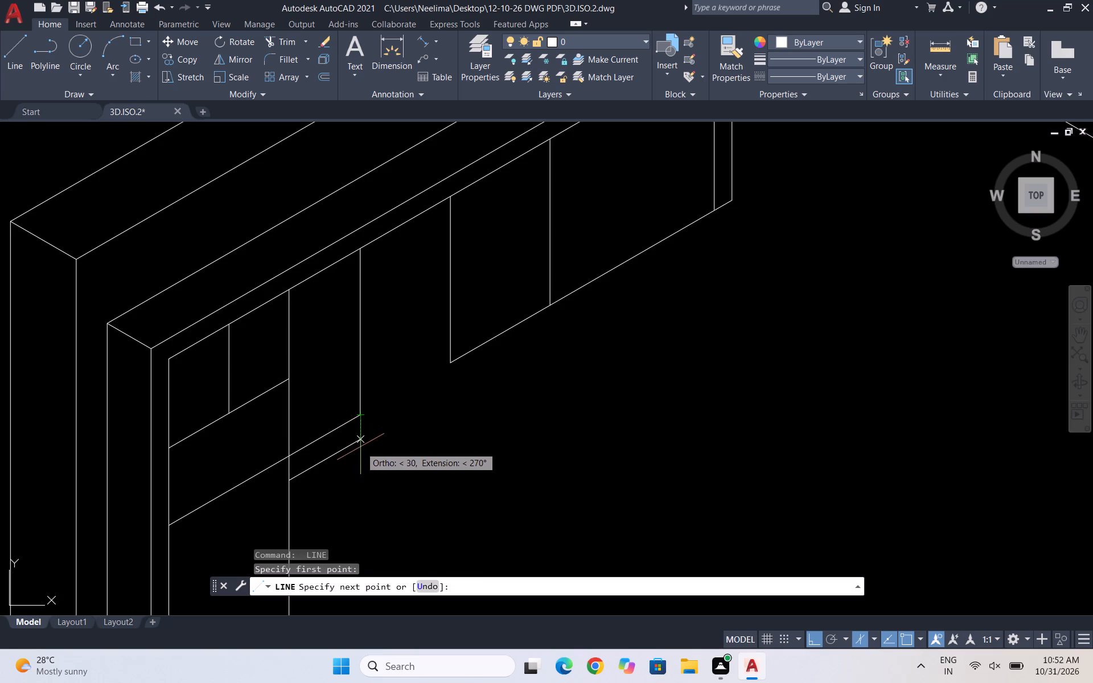
pyautogui.click(360, 442)
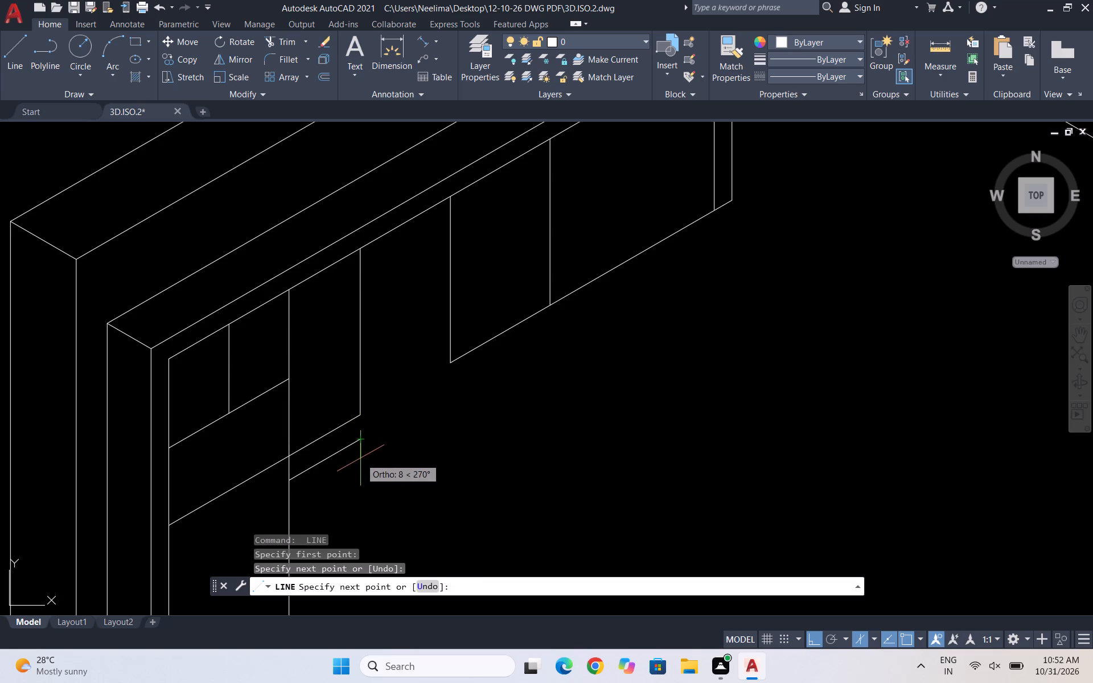
pyautogui.press('Escape')
# Draw a vertical divider midway between the full-height divider and the next divider, from the mid-height line up to the inner top border.
pyautogui.scroll(2, 334, 438)
pyautogui.press('l')
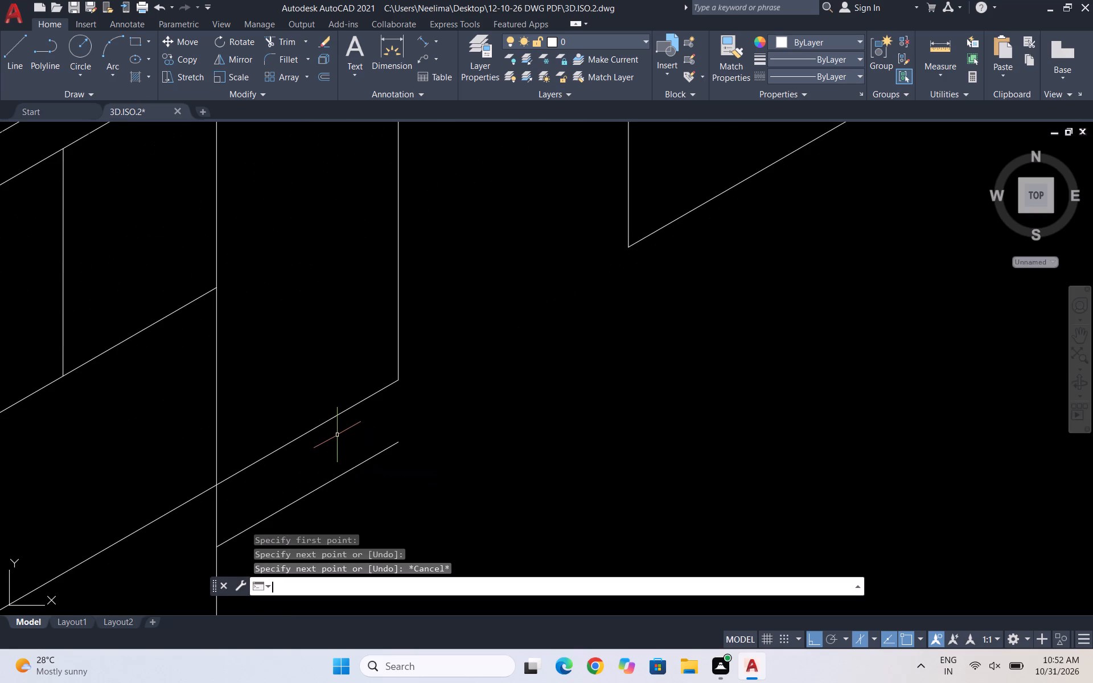
pyautogui.press('Return')
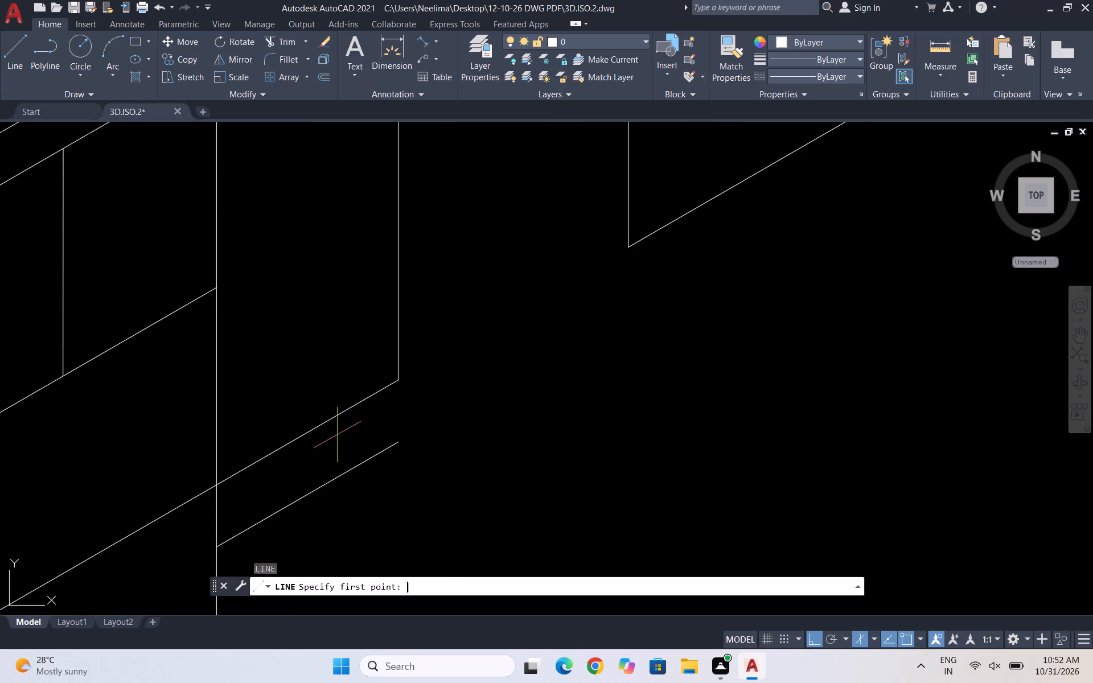
pyautogui.scroll(-2, 305, 447)
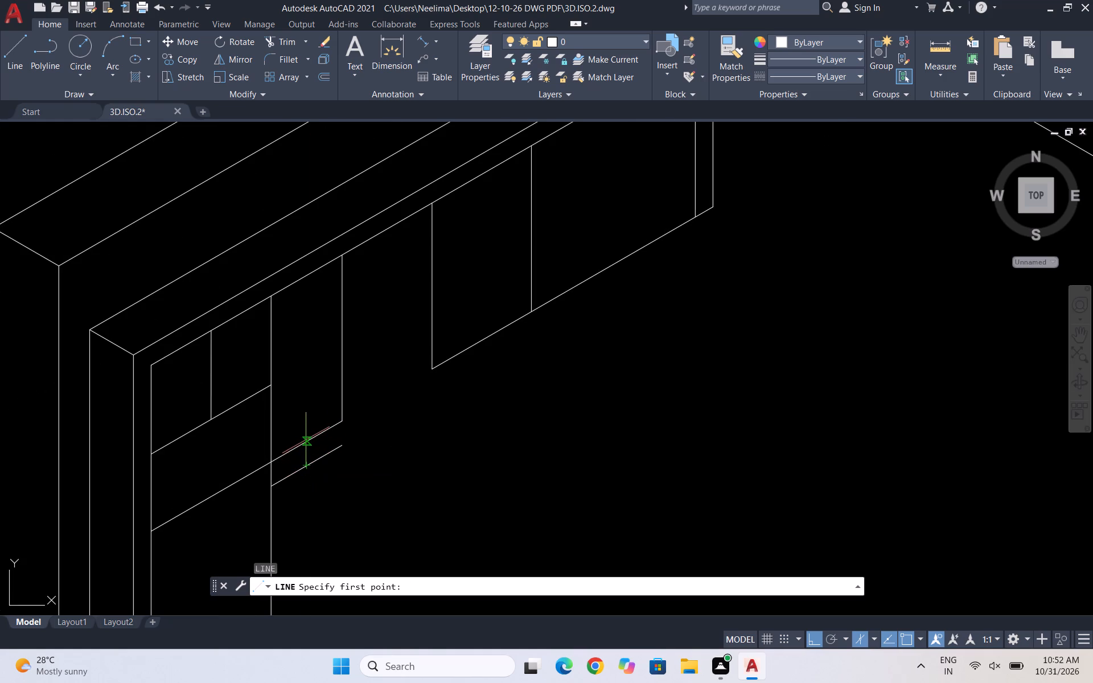
pyautogui.scroll(1, 306, 439)
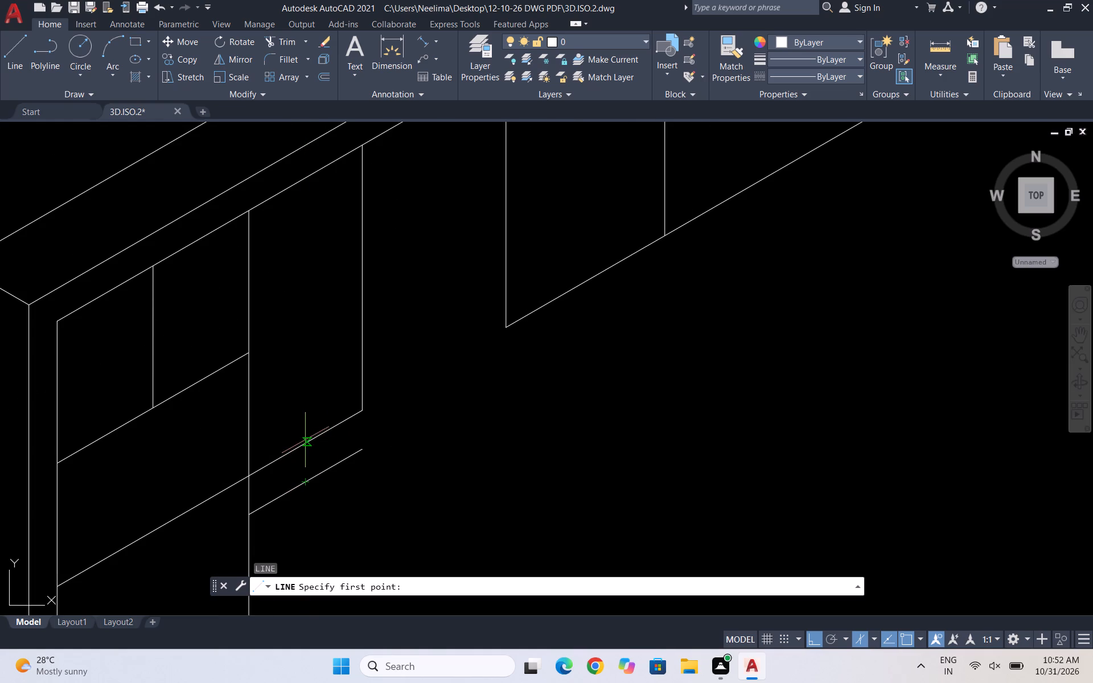
pyautogui.click(305, 444)
pyautogui.scroll(-3, 308, 442)
pyautogui.scroll(3, 308, 383)
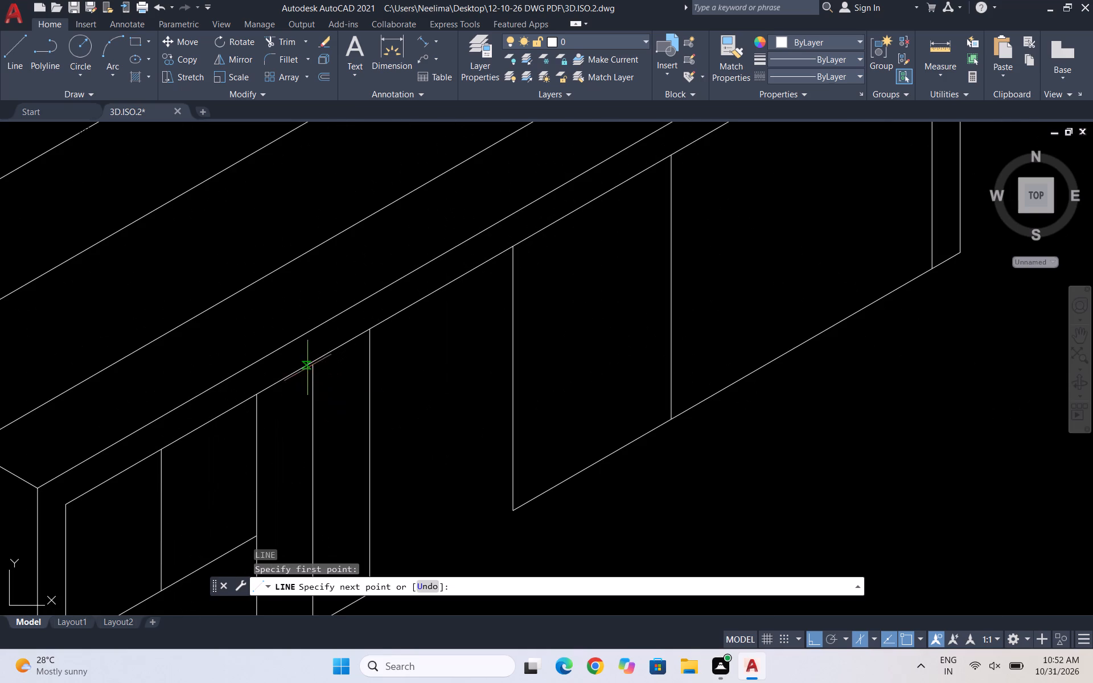
pyautogui.scroll(2, 312, 366)
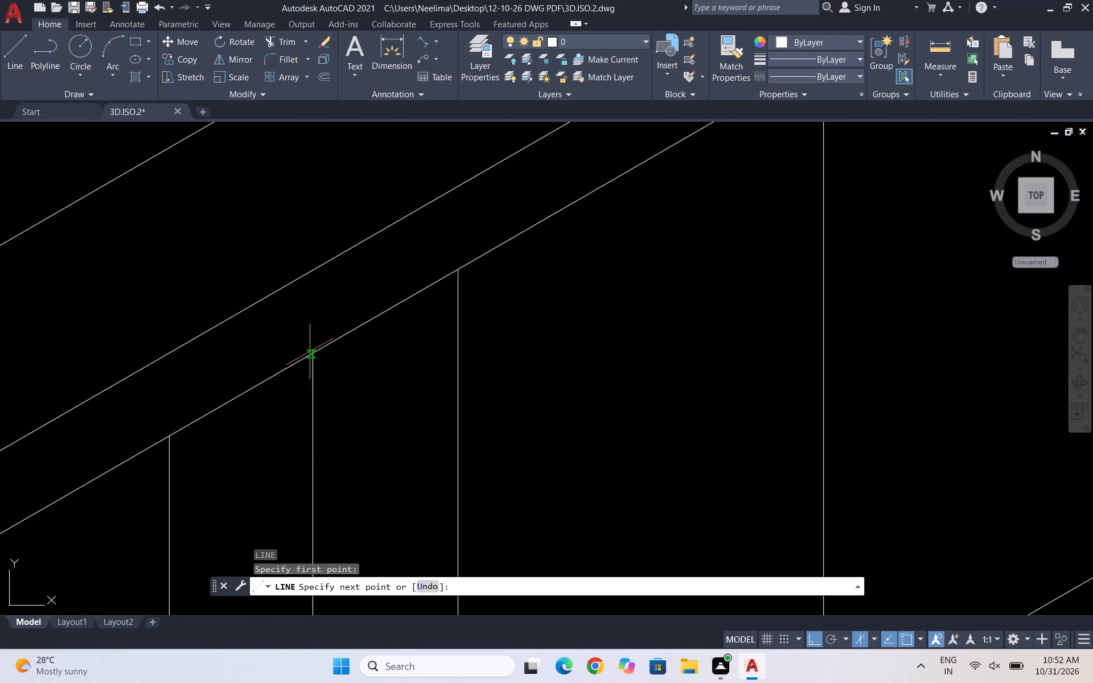
pyautogui.click(311, 354)
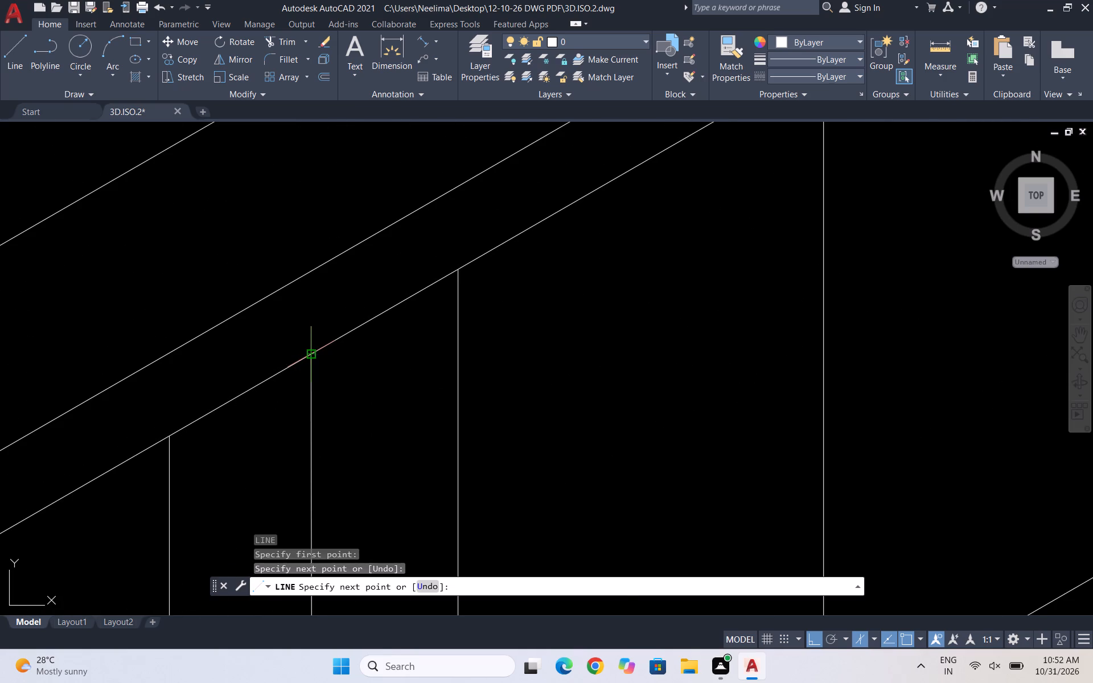
pyautogui.press('Escape')
# Delete the helper line below the mid-height line.
pyautogui.scroll(-4, 330, 325)
pyautogui.scroll(2, 340, 412)
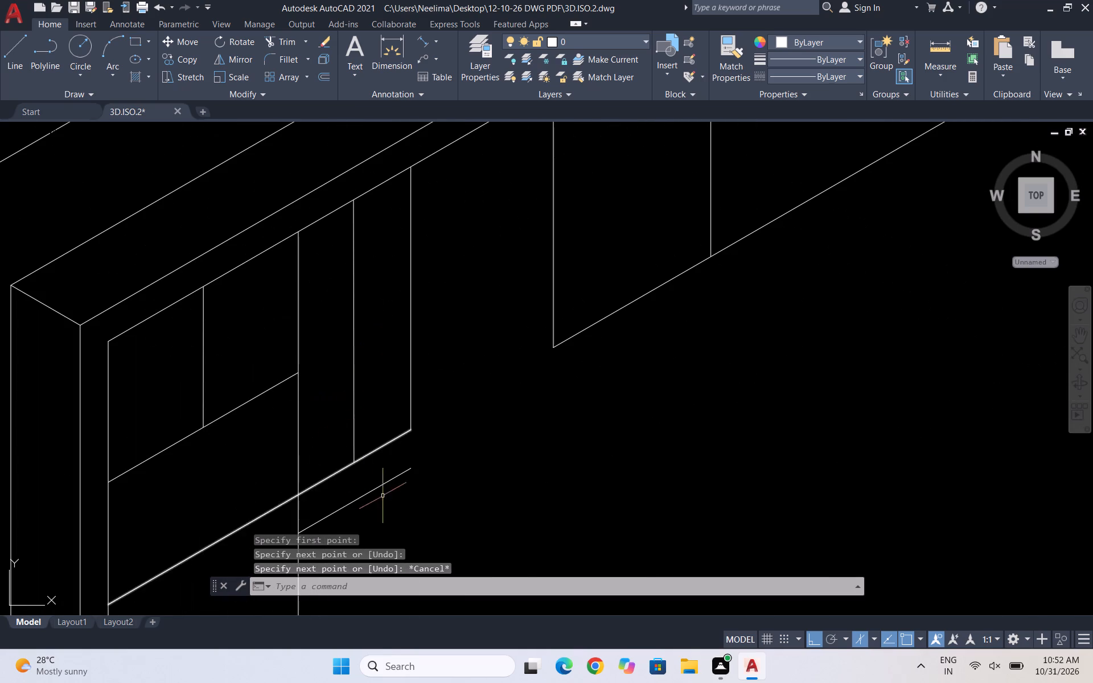
pyautogui.moveTo(400, 494); pyautogui.dragTo(394, 491)
pyautogui.click(387, 481)
pyautogui.press('Delete')
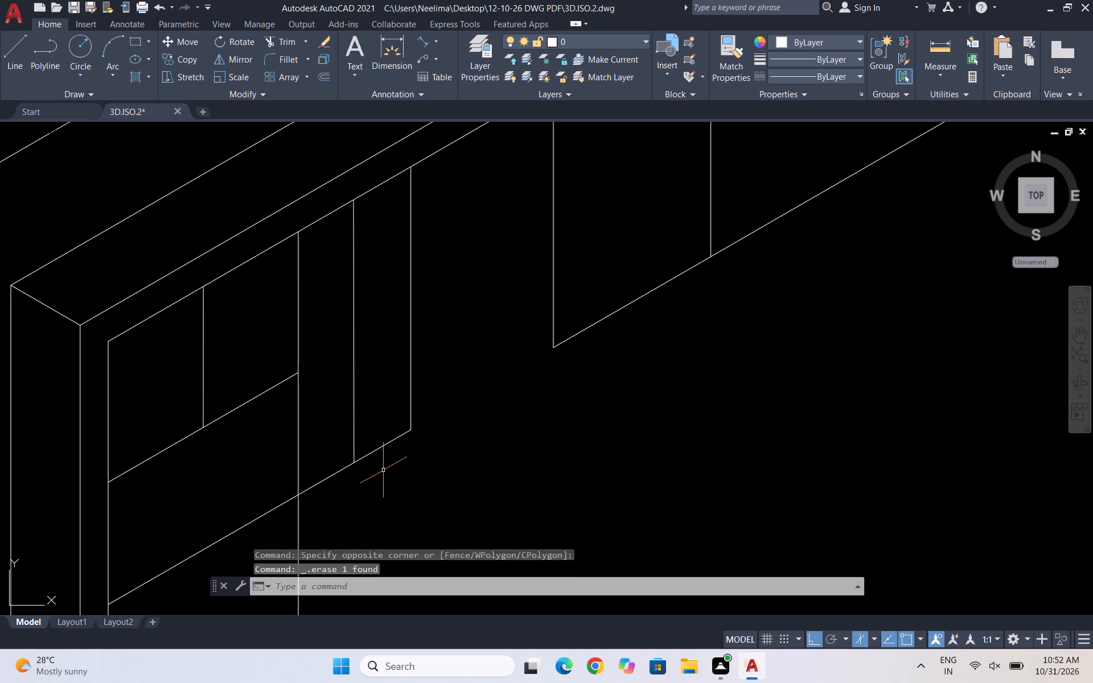
# Draw a helper line below and parallel to the right section's bottom edge, from near its lower corner to beneath its first inner divider.
pyautogui.press('l')
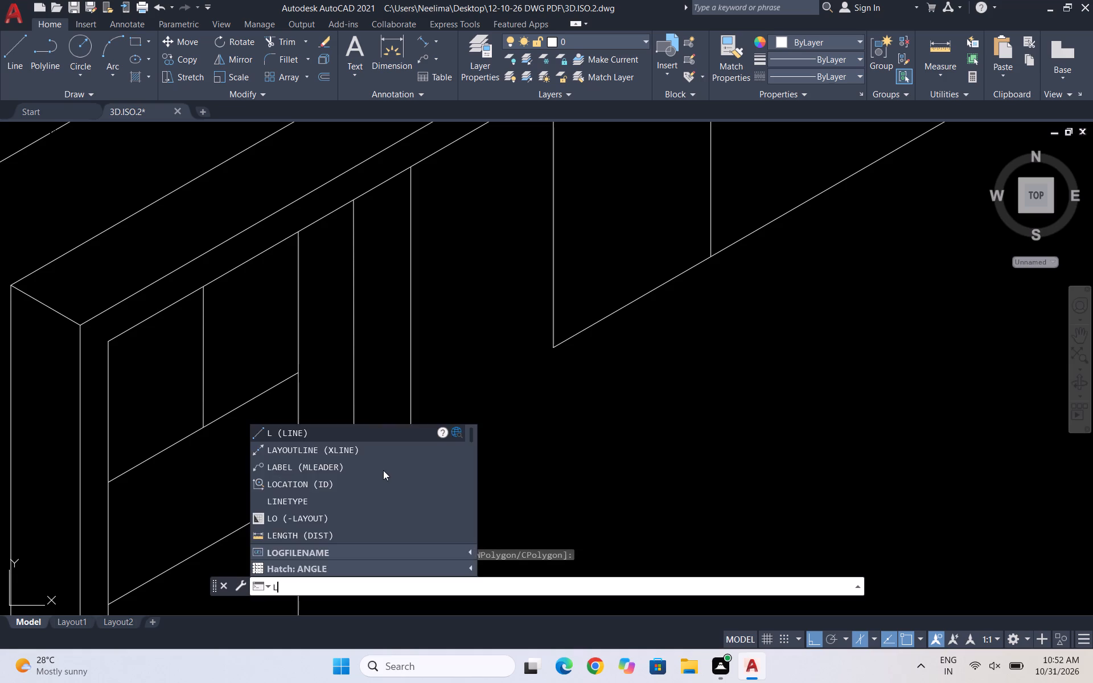
pyautogui.press('Return')
pyautogui.scroll(-1, 379, 376)
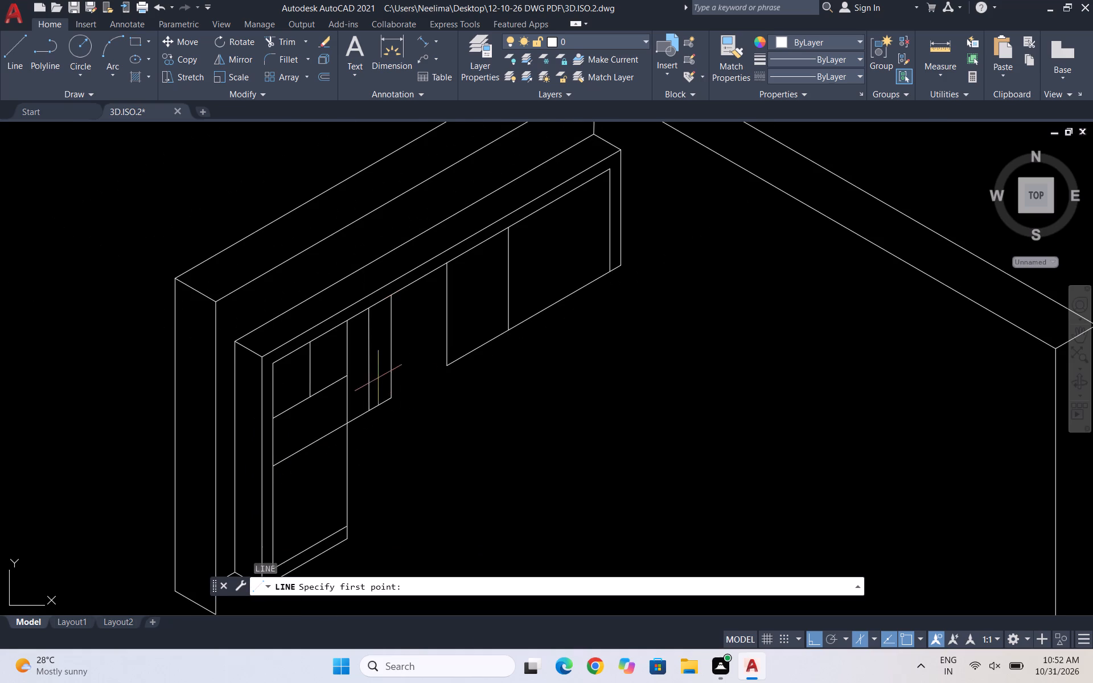
pyautogui.scroll(-1, 378, 378)
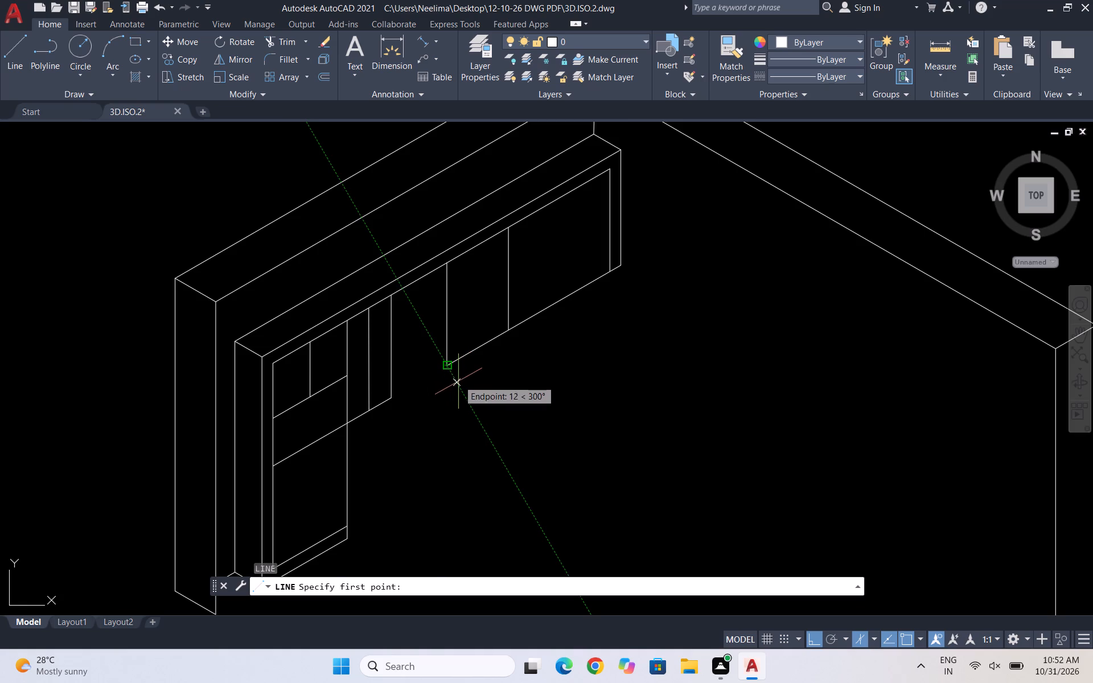
pyautogui.click(458, 381)
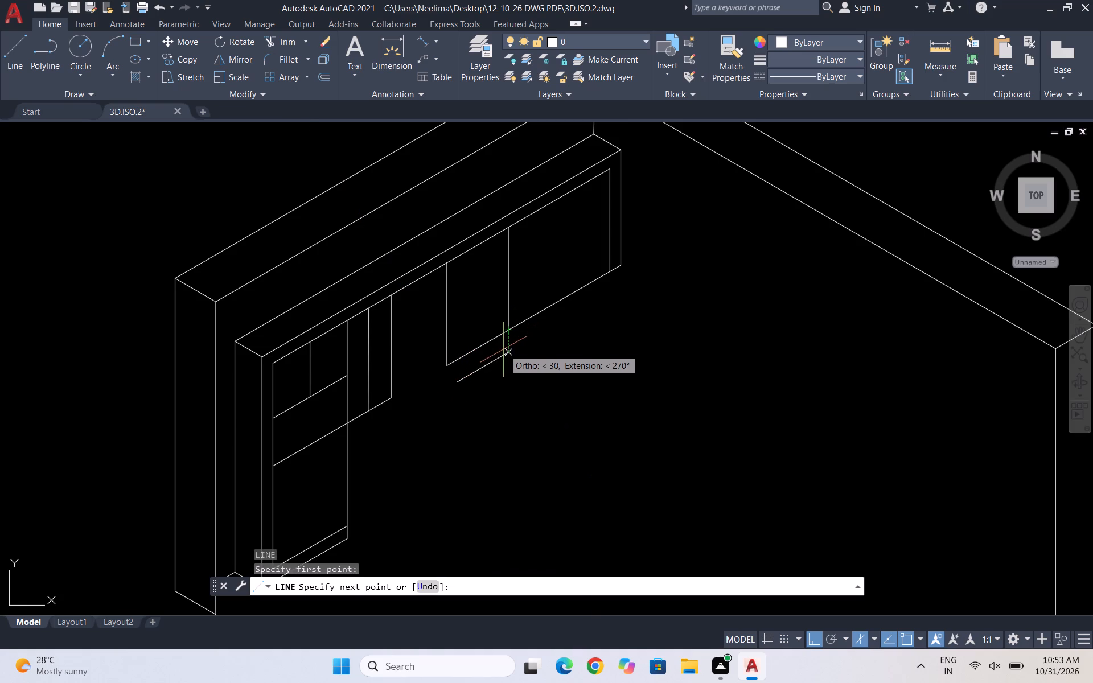
pyautogui.scroll(2, 512, 334)
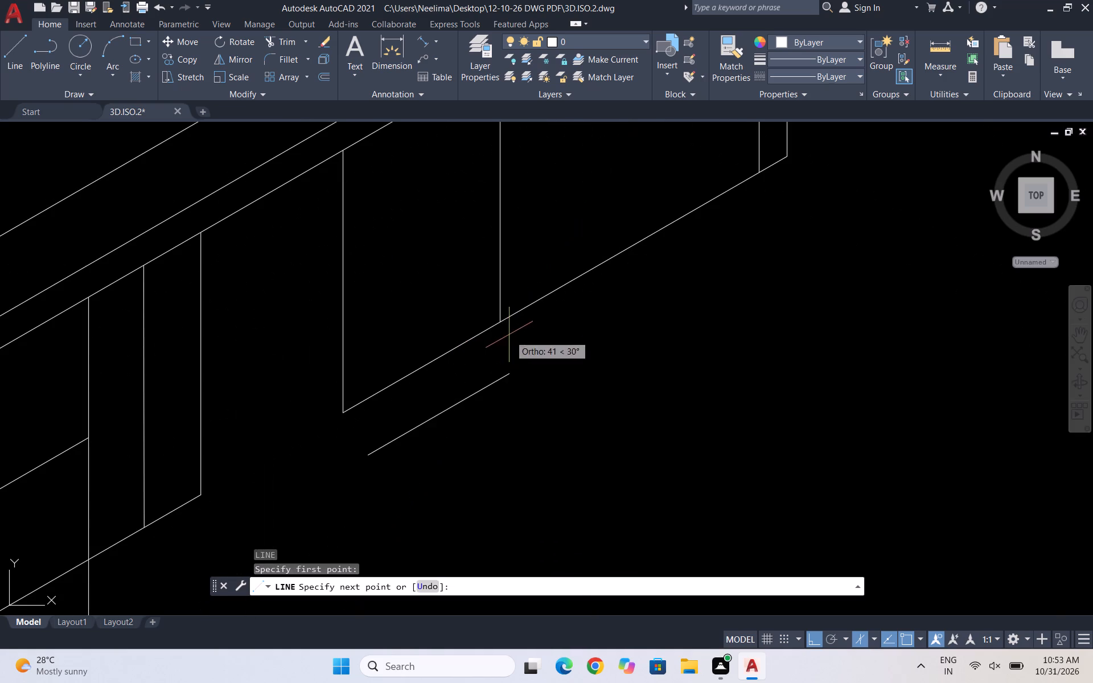
pyautogui.click(503, 381)
pyautogui.press('Escape')
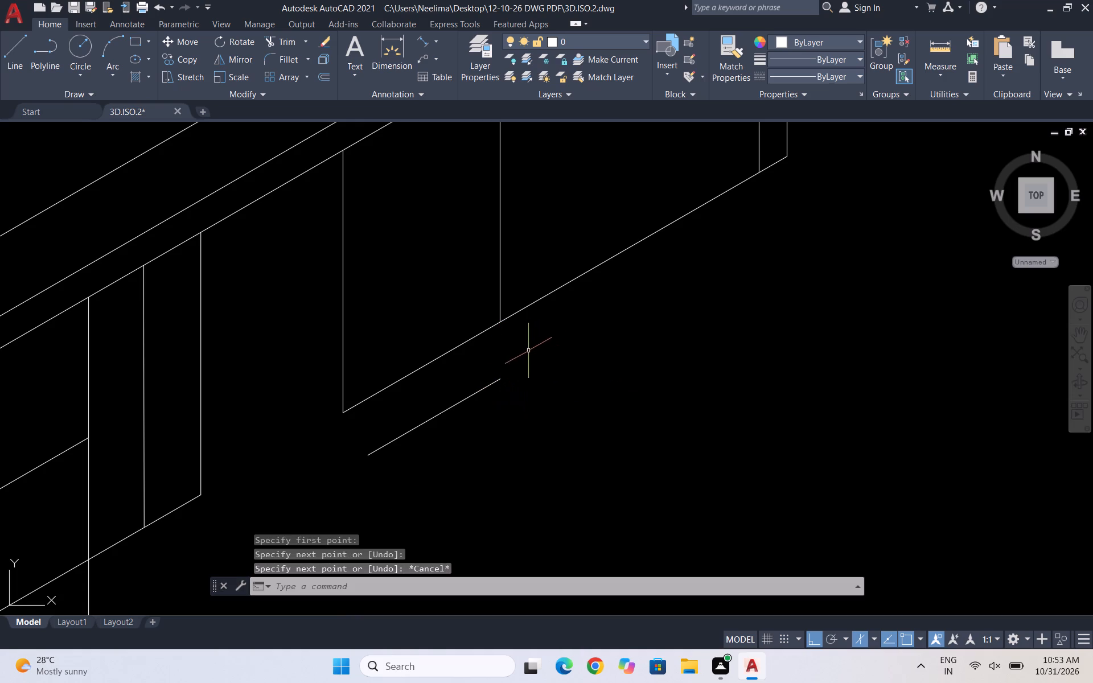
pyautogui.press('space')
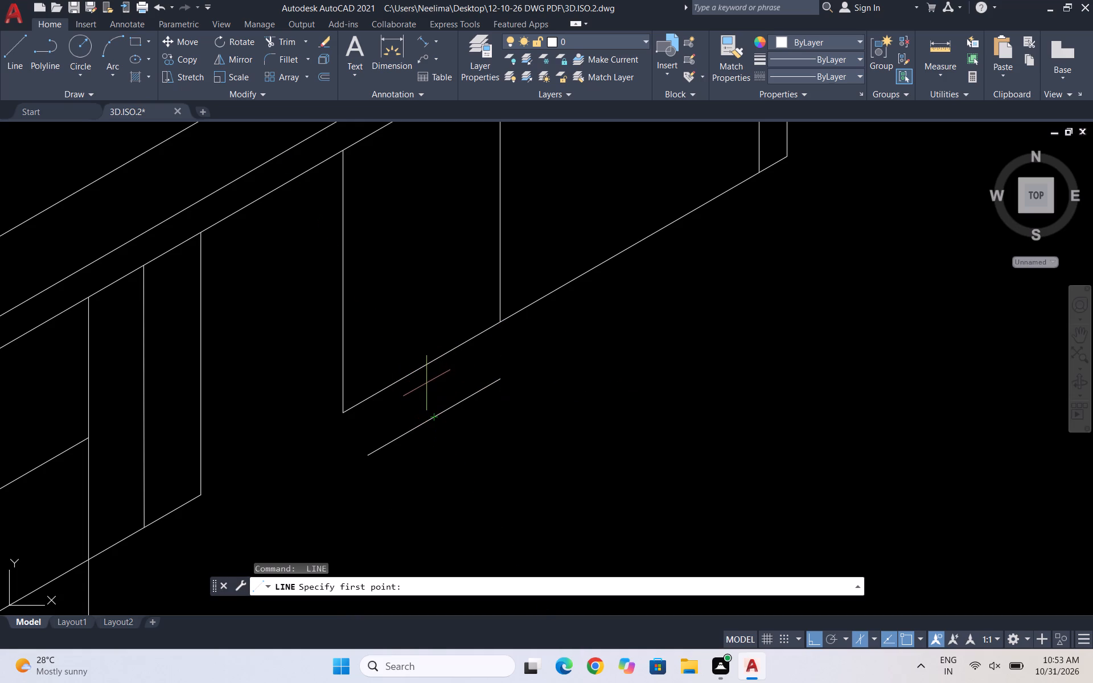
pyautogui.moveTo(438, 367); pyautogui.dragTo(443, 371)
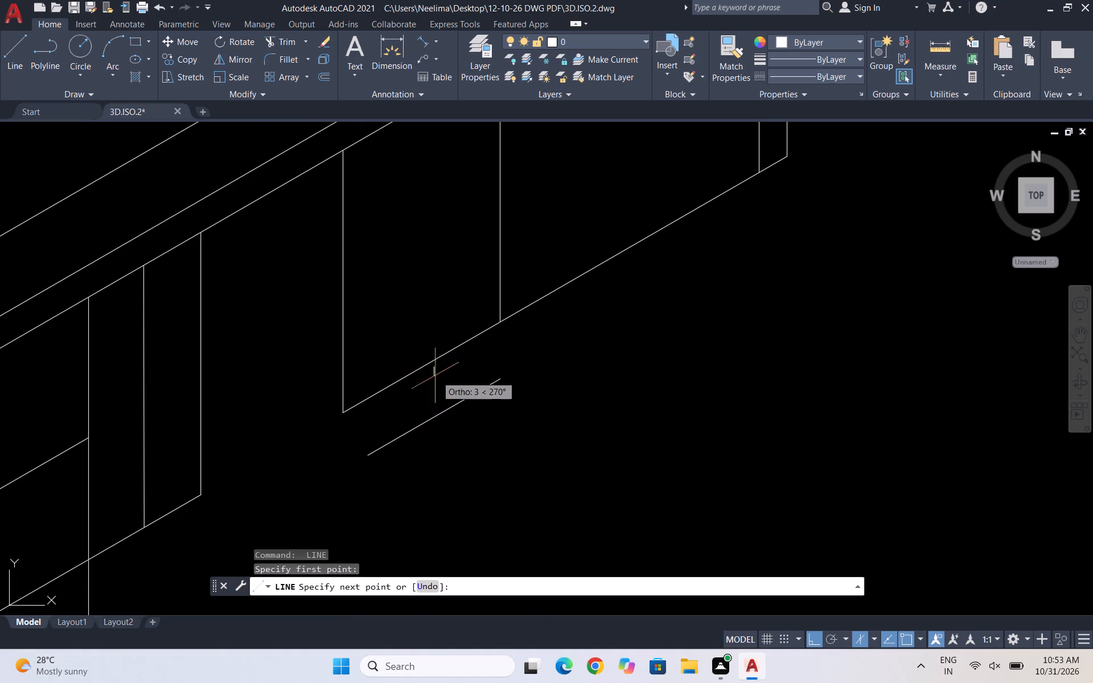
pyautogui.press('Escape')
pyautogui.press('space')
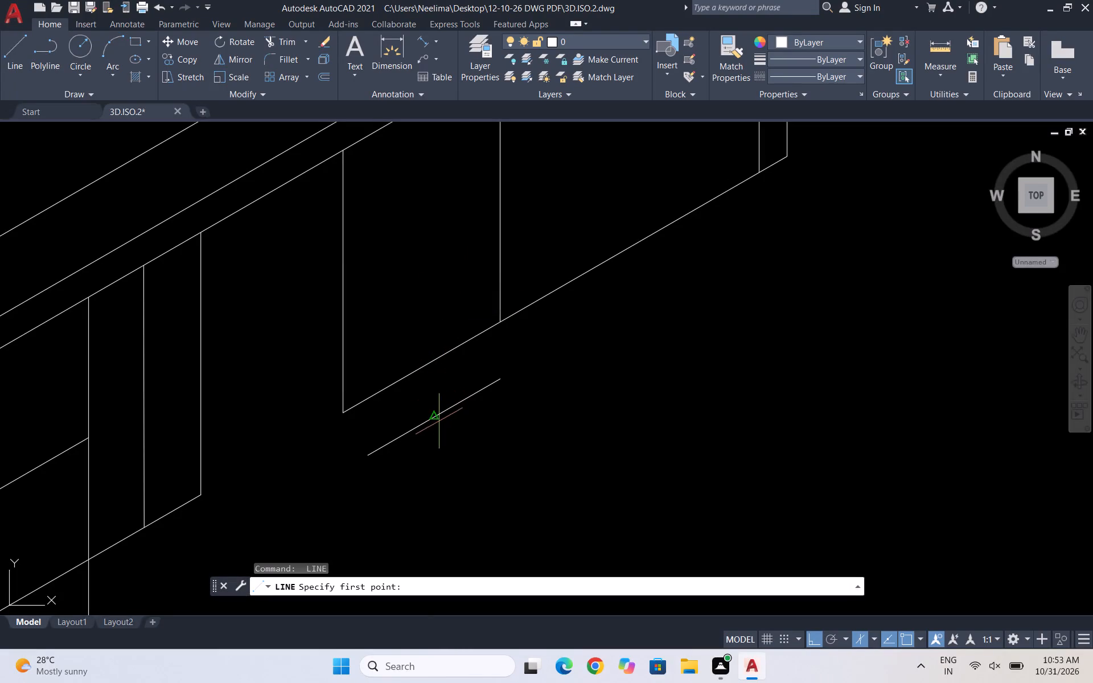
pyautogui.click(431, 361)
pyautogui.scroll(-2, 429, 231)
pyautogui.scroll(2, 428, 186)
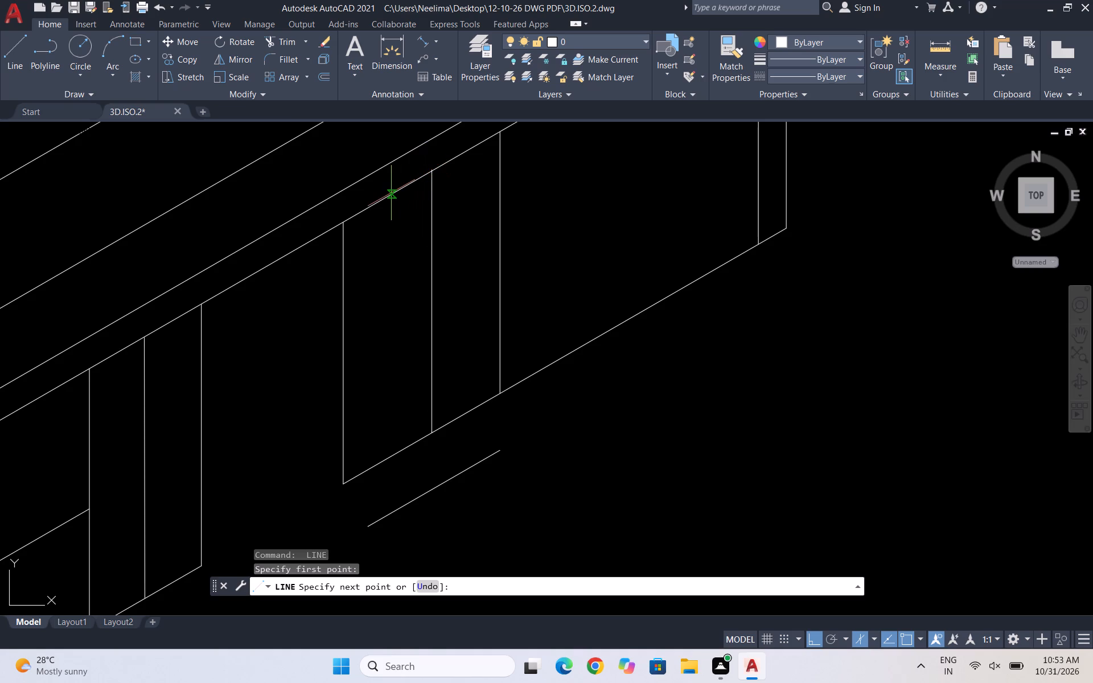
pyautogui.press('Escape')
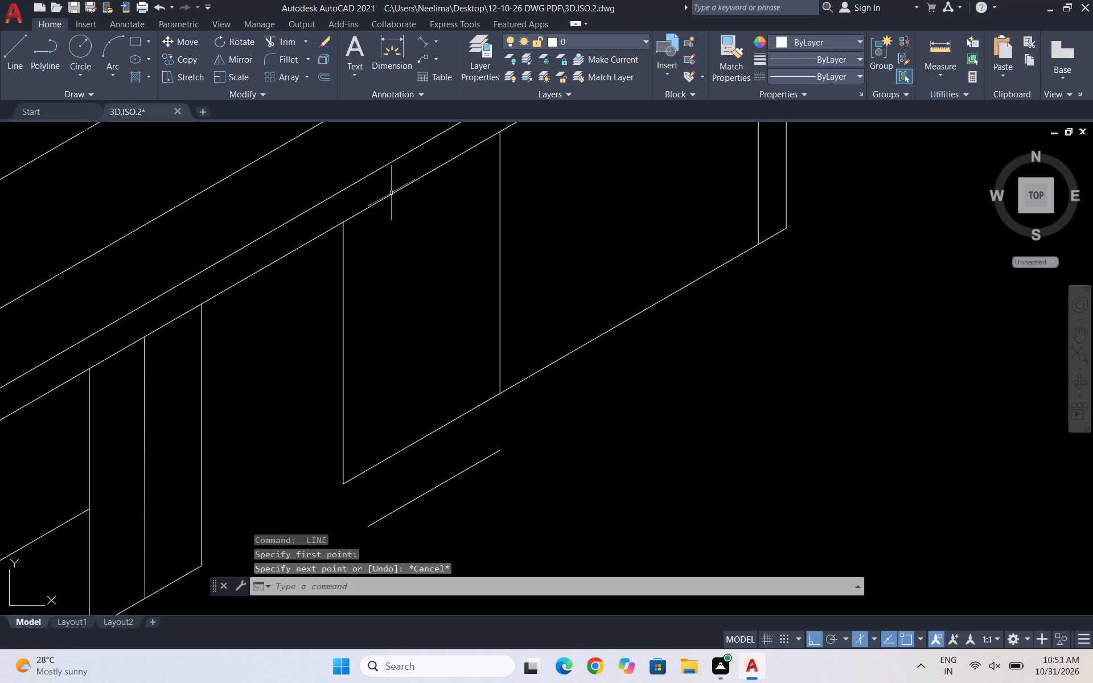
# Draw a vertical divider near the middle of the right section's first compartment, from its bottom edge up to the inner top border.
pyautogui.press('l')
pyautogui.press('Return')
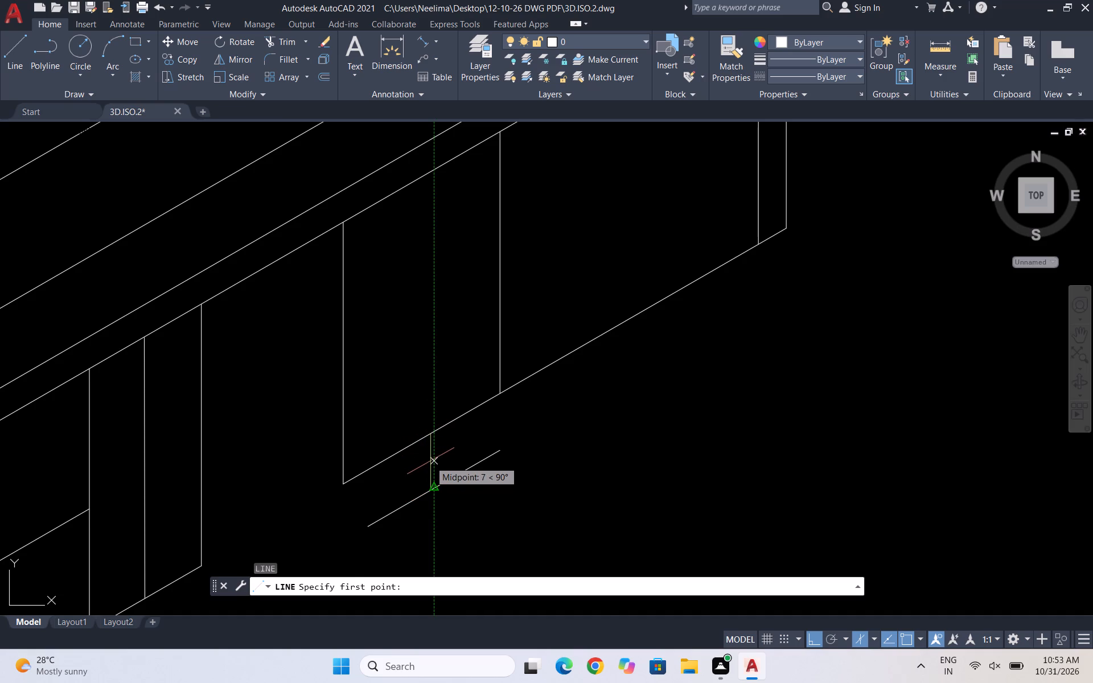
pyautogui.click(436, 433)
pyautogui.scroll(-3, 442, 391)
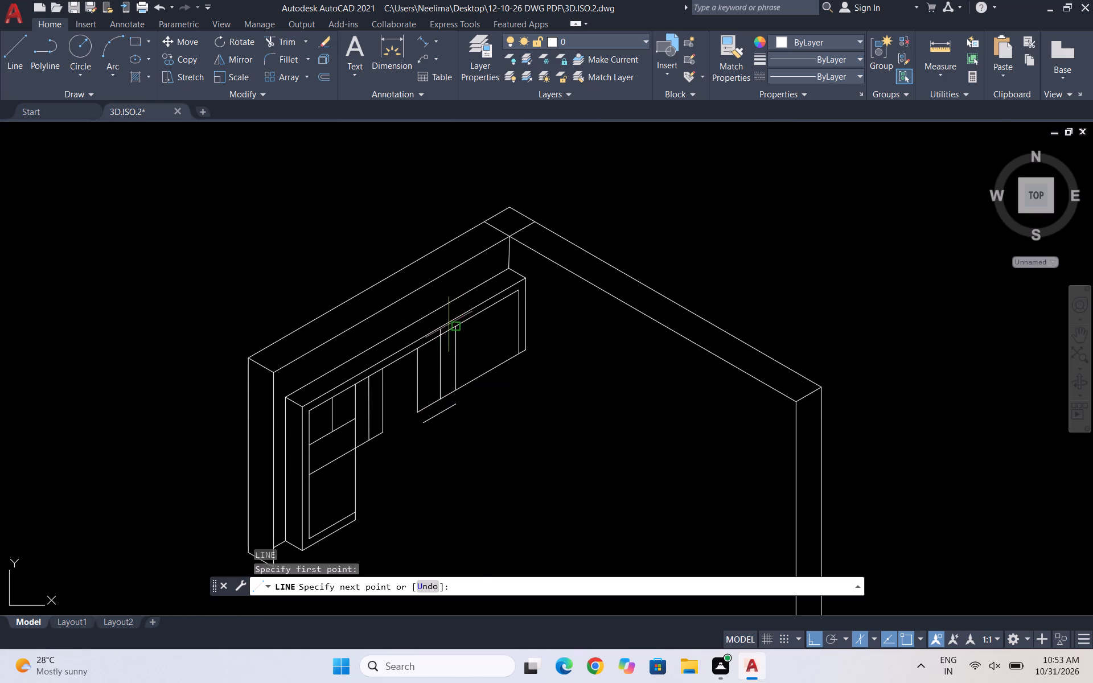
pyautogui.scroll(3, 447, 327)
pyautogui.scroll(2, 390, 361)
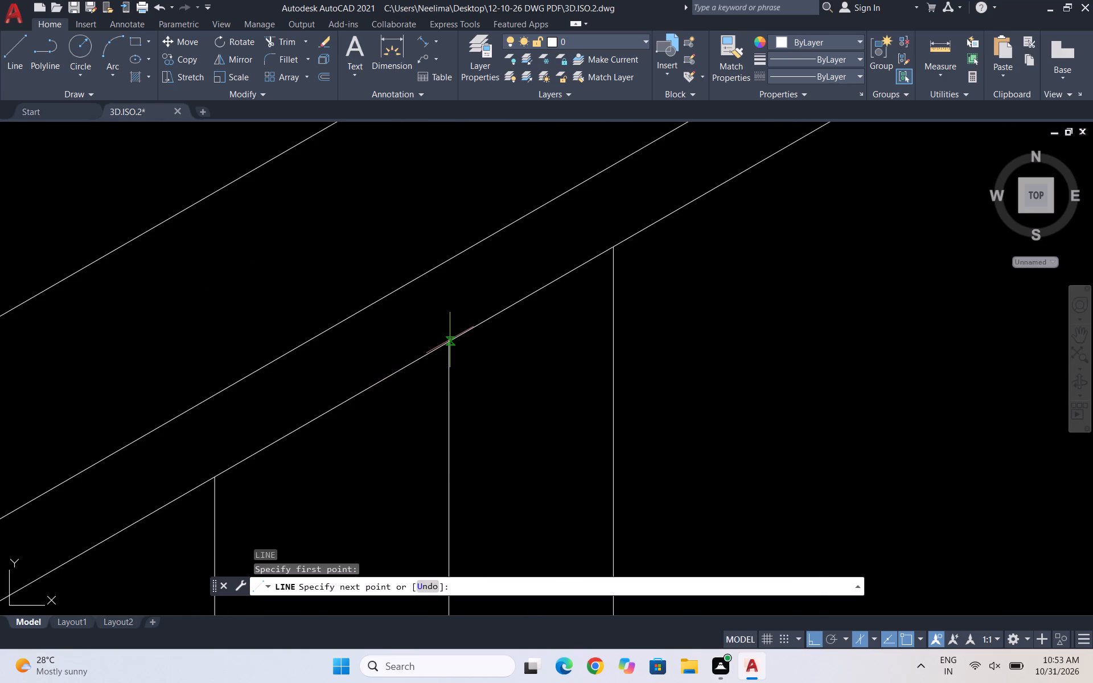
pyautogui.click(450, 340)
pyautogui.scroll(-3, 445, 345)
pyautogui.scroll(1, 471, 428)
pyautogui.press('Escape')
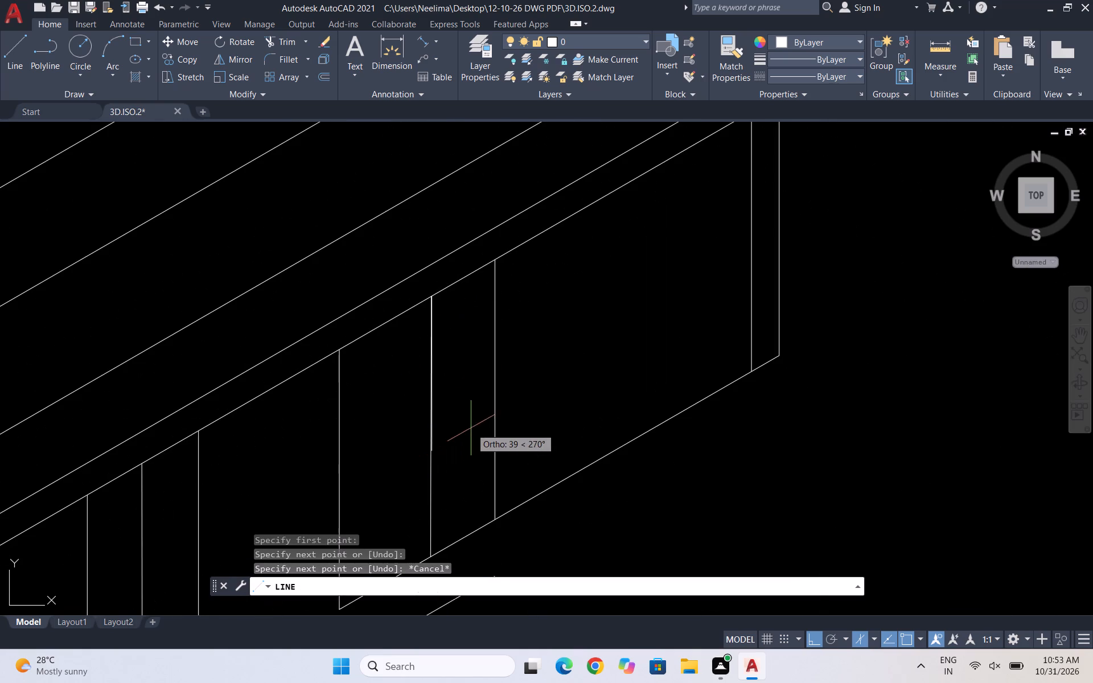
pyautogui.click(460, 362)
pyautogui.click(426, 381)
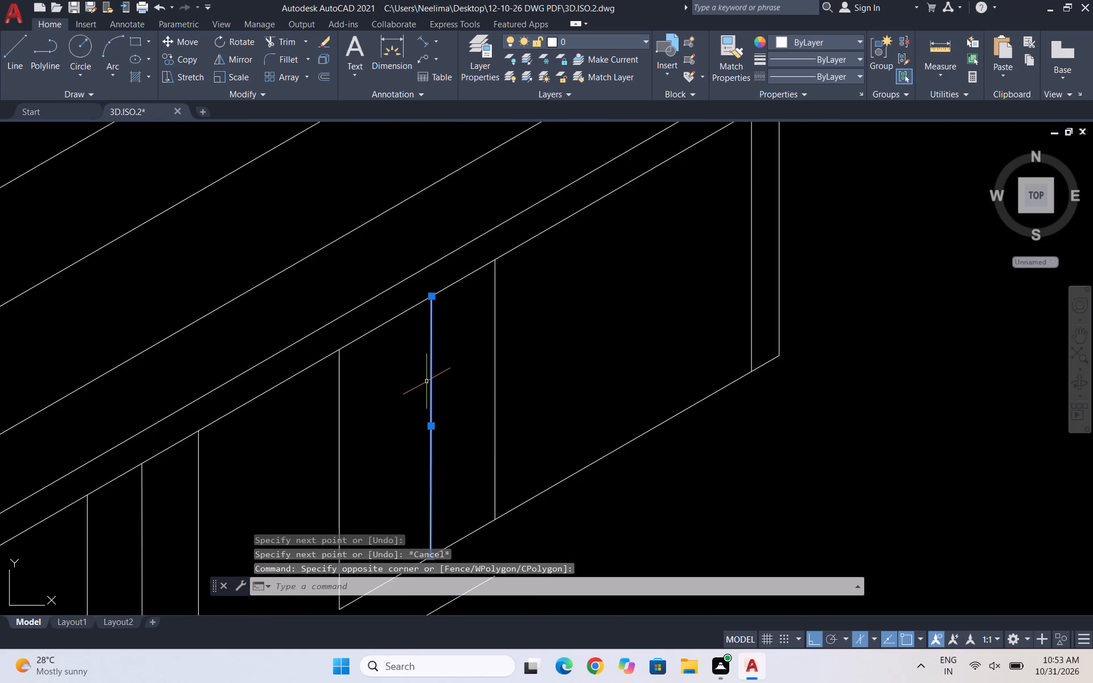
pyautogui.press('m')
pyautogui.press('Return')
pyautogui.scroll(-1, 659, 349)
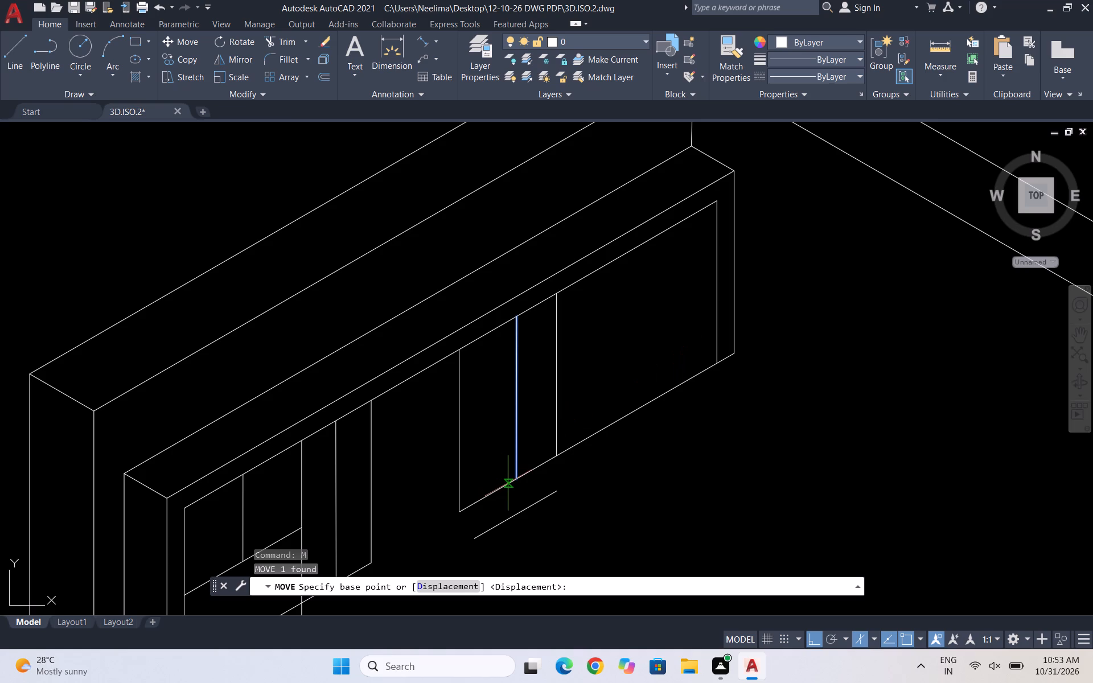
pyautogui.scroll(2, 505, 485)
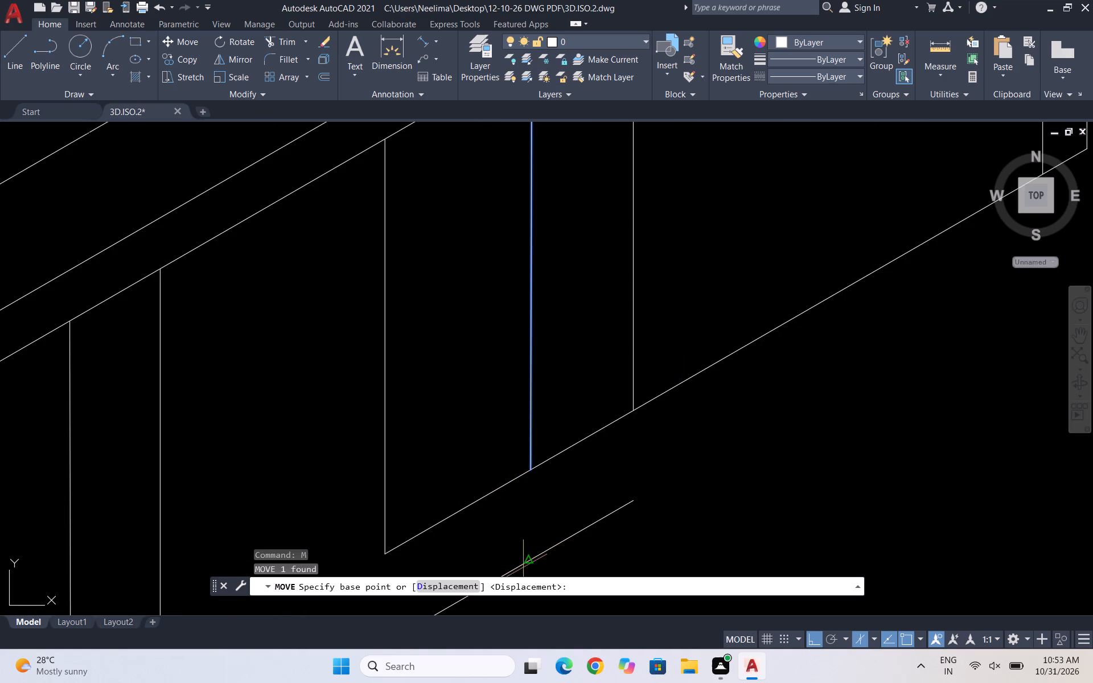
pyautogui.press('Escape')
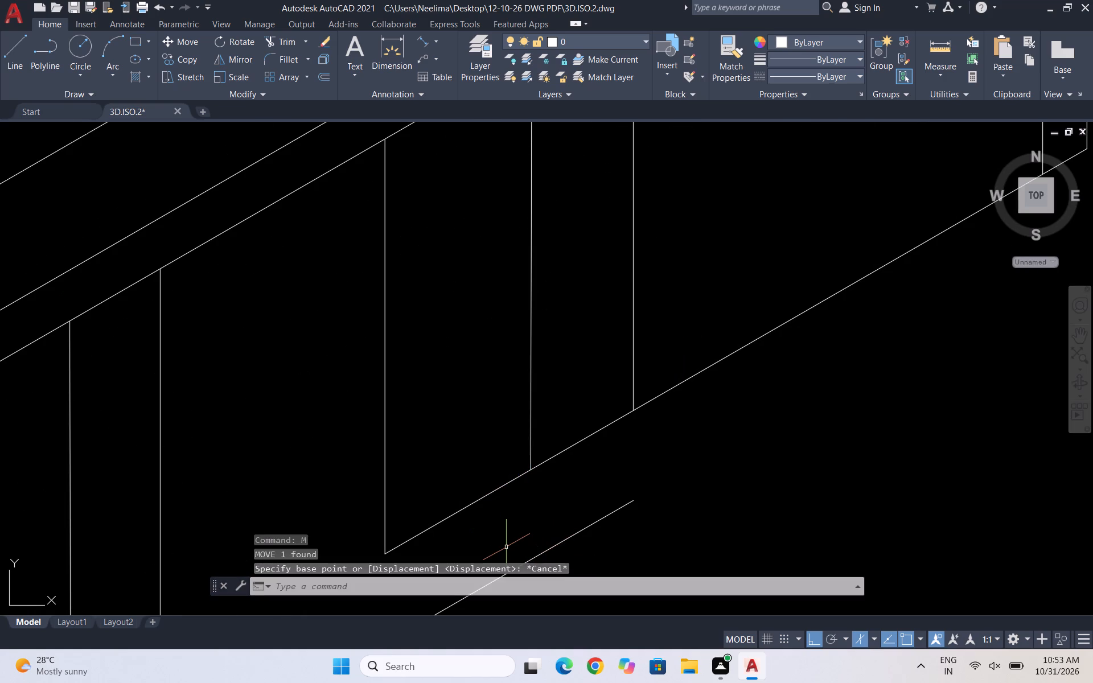
# Draw a short vertical line from near the middle of the helper line up to the right section's bottom edge.
pyautogui.press('l')
pyautogui.press('Return')
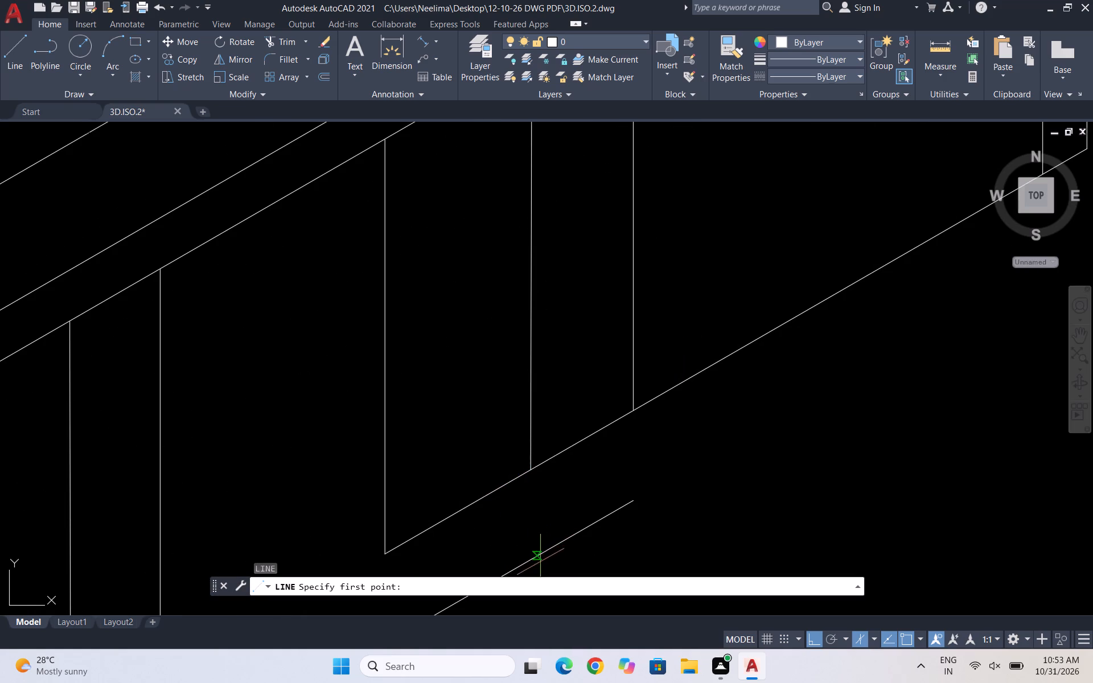
pyautogui.click(527, 565)
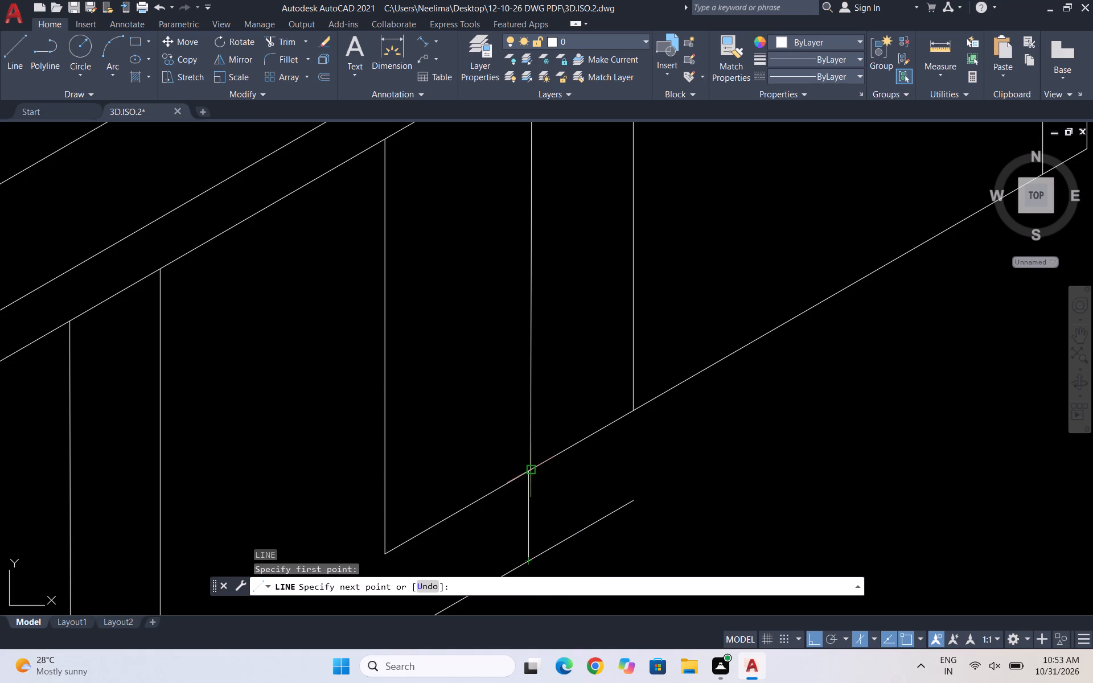
pyautogui.scroll(3, 527, 470)
pyautogui.click(527, 476)
pyautogui.press('Escape')
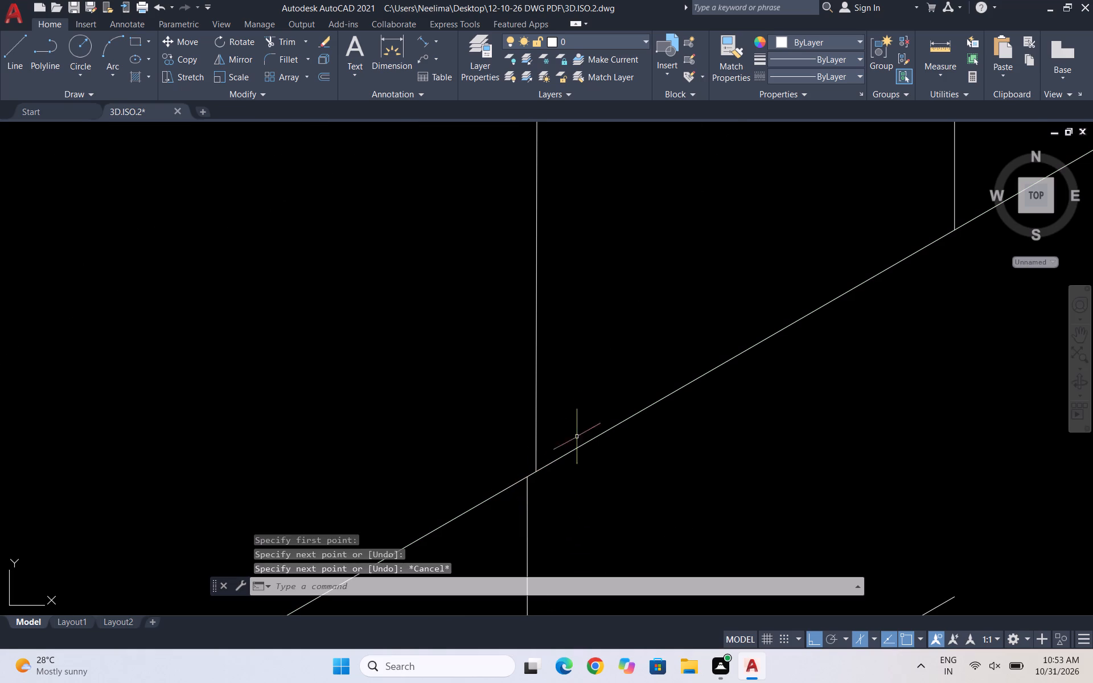
# Move the new divider by its lower end onto the top end of the short vertical line.
pyautogui.moveTo(574, 413); pyautogui.dragTo(561, 413)
pyautogui.click(493, 419)
pyautogui.press('m')
pyautogui.press('Return')
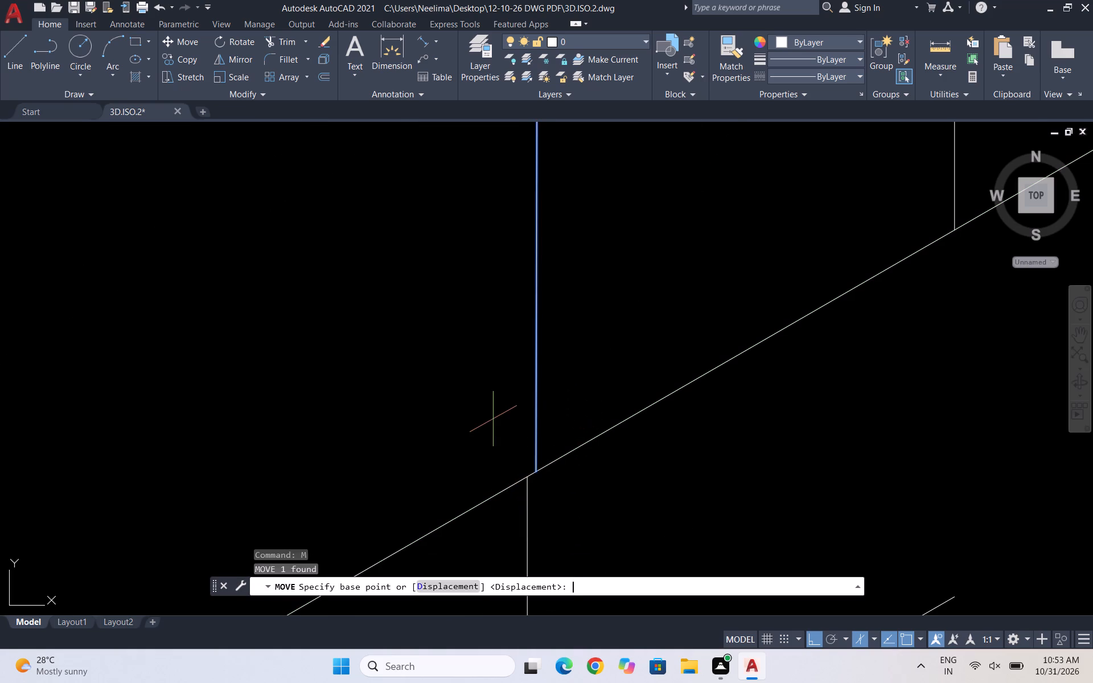
pyautogui.scroll(3, 521, 472)
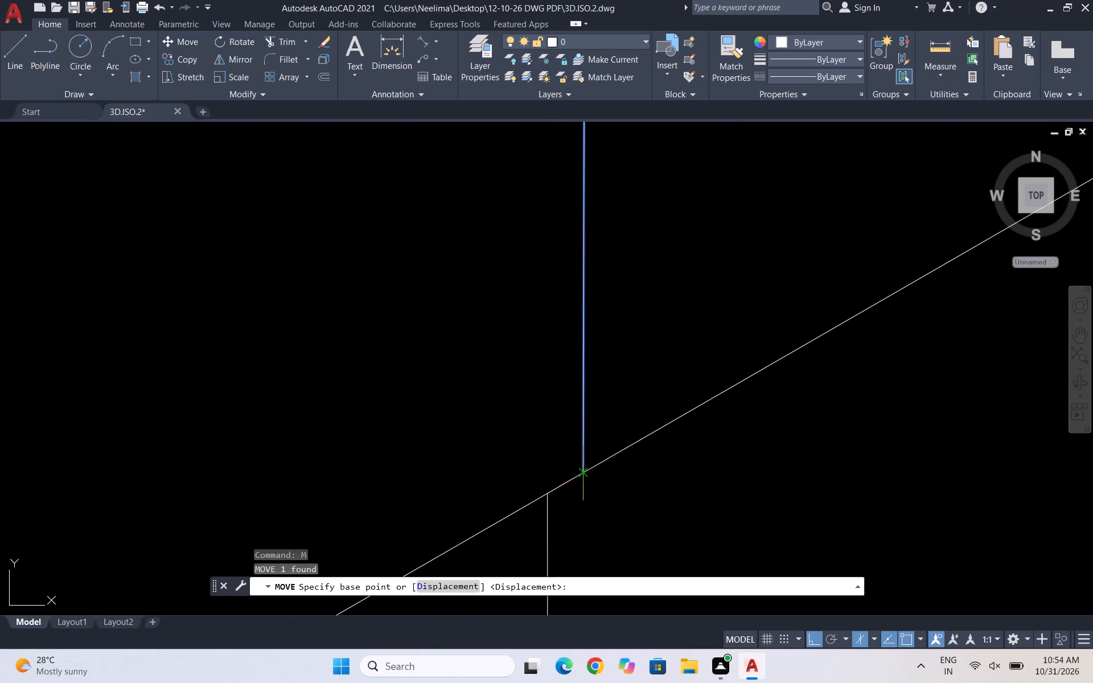
pyautogui.click(583, 470)
pyautogui.click(544, 496)
pyautogui.scroll(-5, 656, 347)
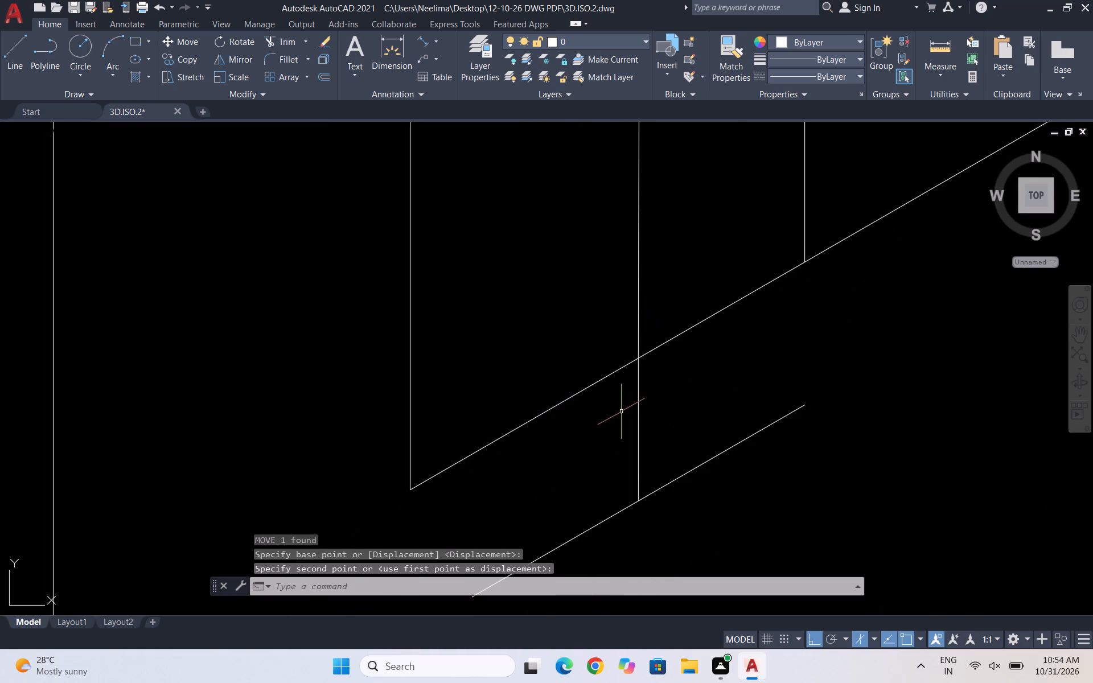
pyautogui.scroll(-3, 648, 427)
pyautogui.scroll(1, 675, 436)
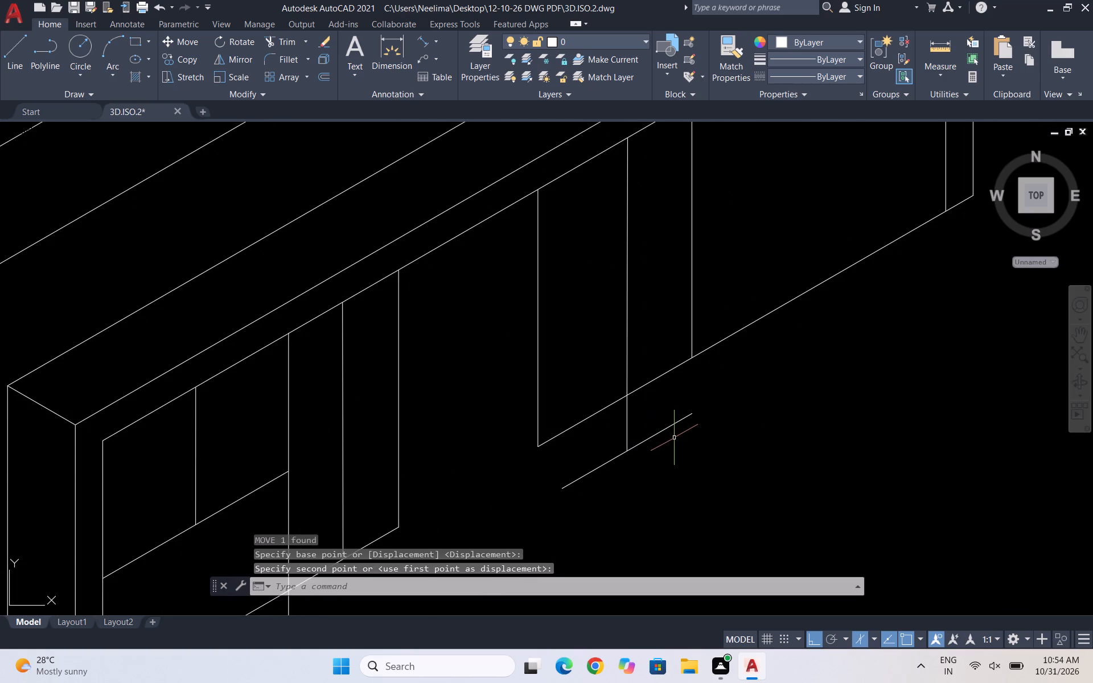
# Delete the helper line and the short vertical line below the right section's bottom edge.
pyautogui.click(687, 458)
pyautogui.click(593, 442)
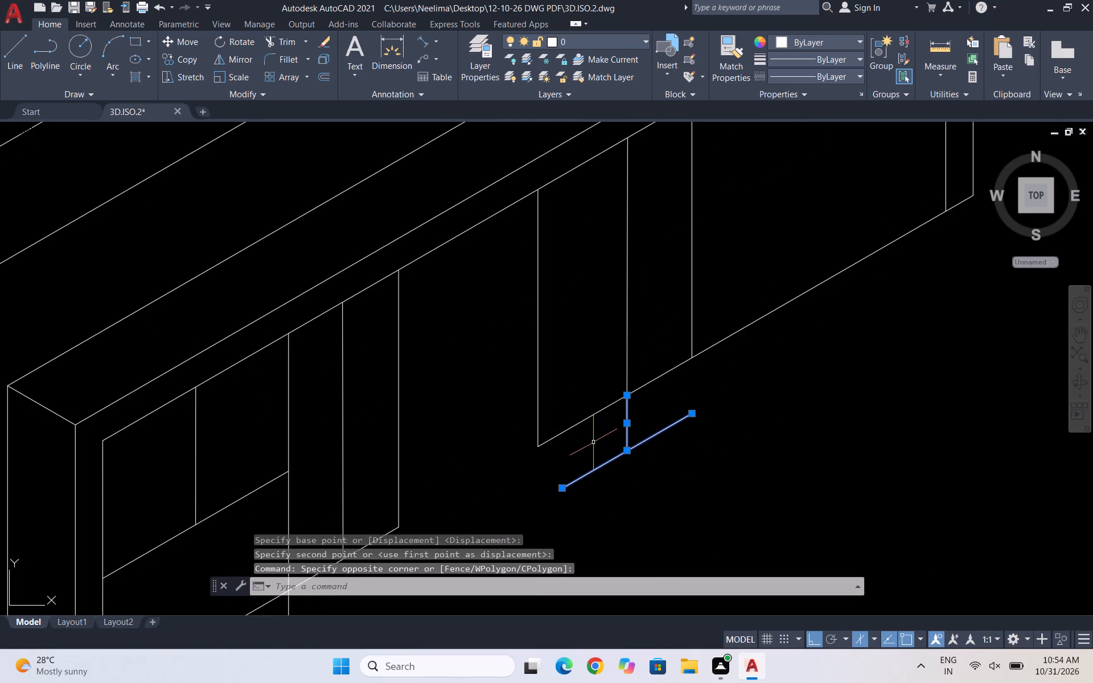
pyautogui.press('Delete')
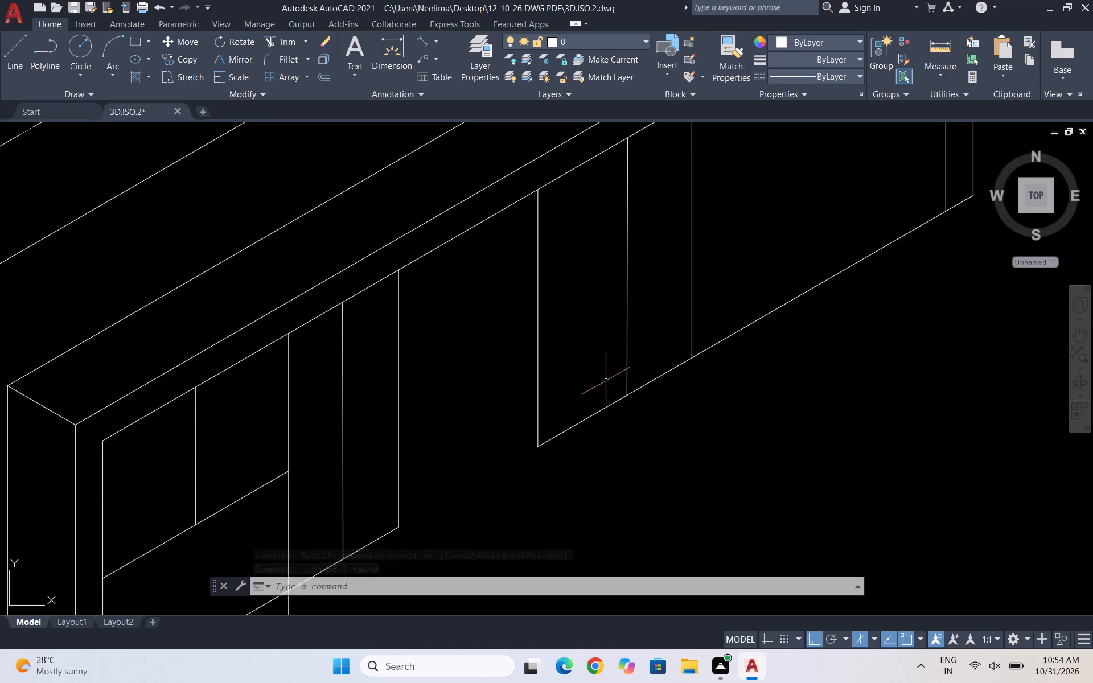
# Move the middle divider of the right section's first compartment slightly along the bottom edge toward the section's outer lower-left corner.
pyautogui.scroll(-1, 606, 381)
pyautogui.scroll(2, 613, 346)
pyautogui.moveTo(655, 358); pyautogui.dragTo(644, 356)
pyautogui.click(586, 364)
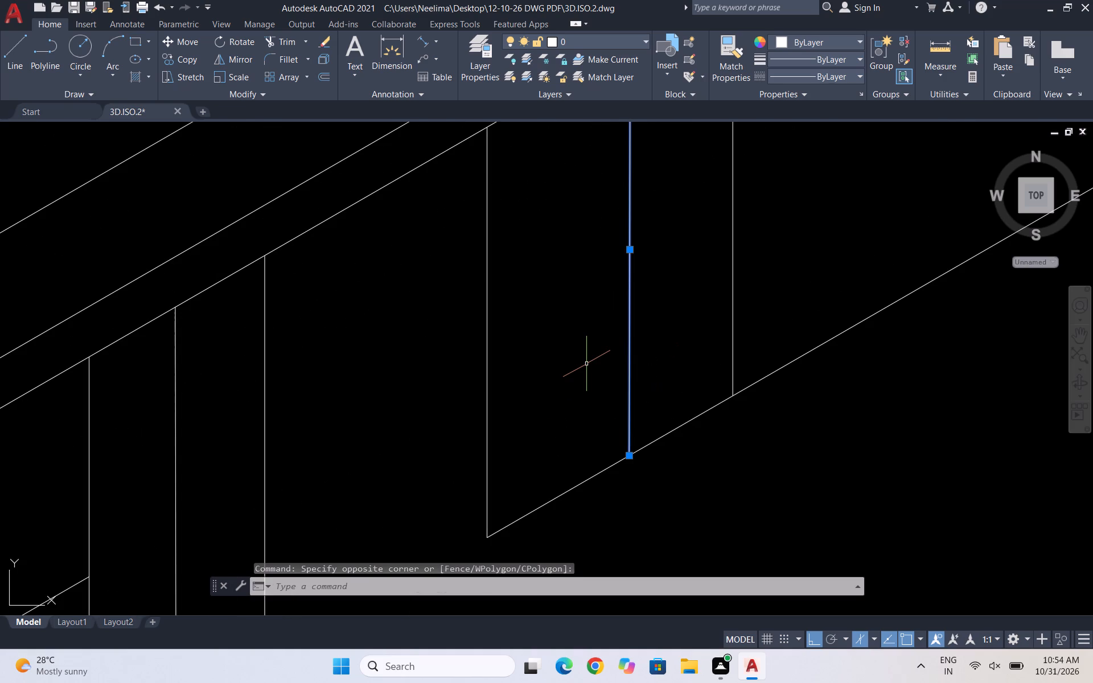
pyautogui.press('m')
pyautogui.press('Return')
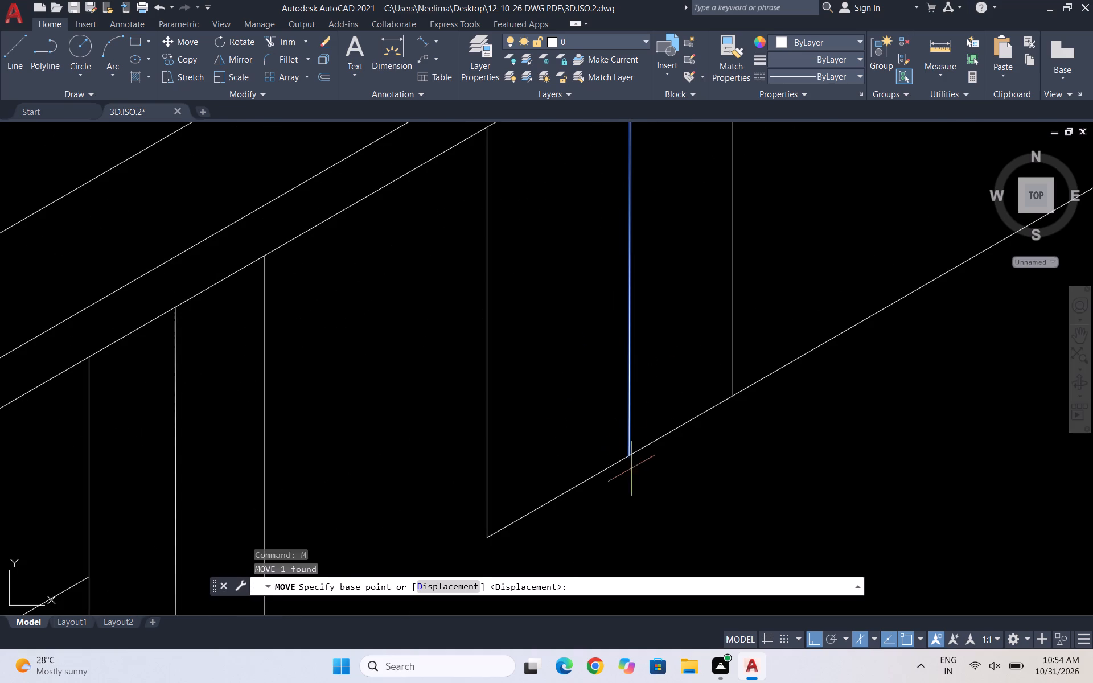
pyautogui.click(631, 453)
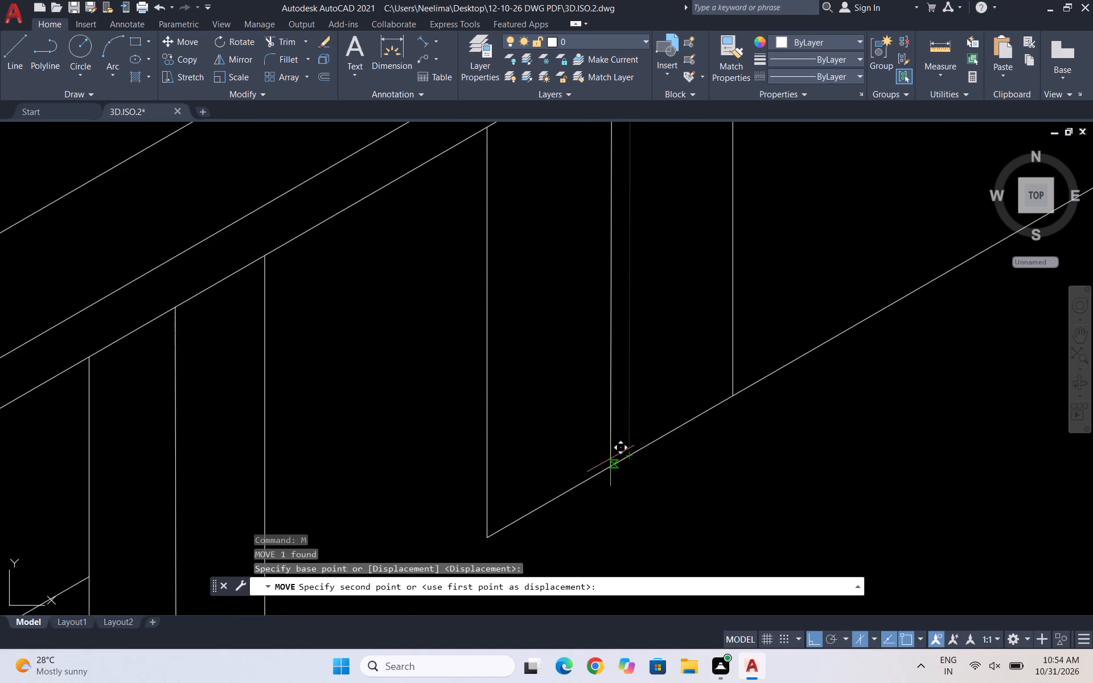
pyautogui.click(610, 459)
pyautogui.scroll(-2, 558, 466)
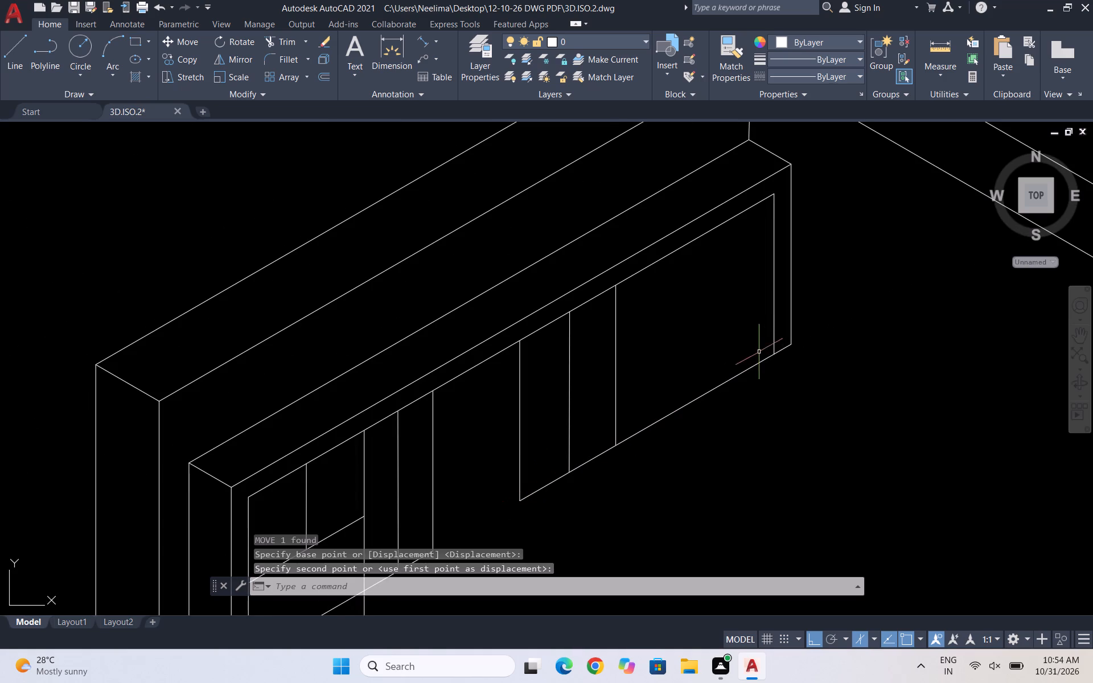
pyautogui.press('Escape')
pyautogui.scroll(-1, 751, 348)
pyautogui.scroll(-1, 666, 327)
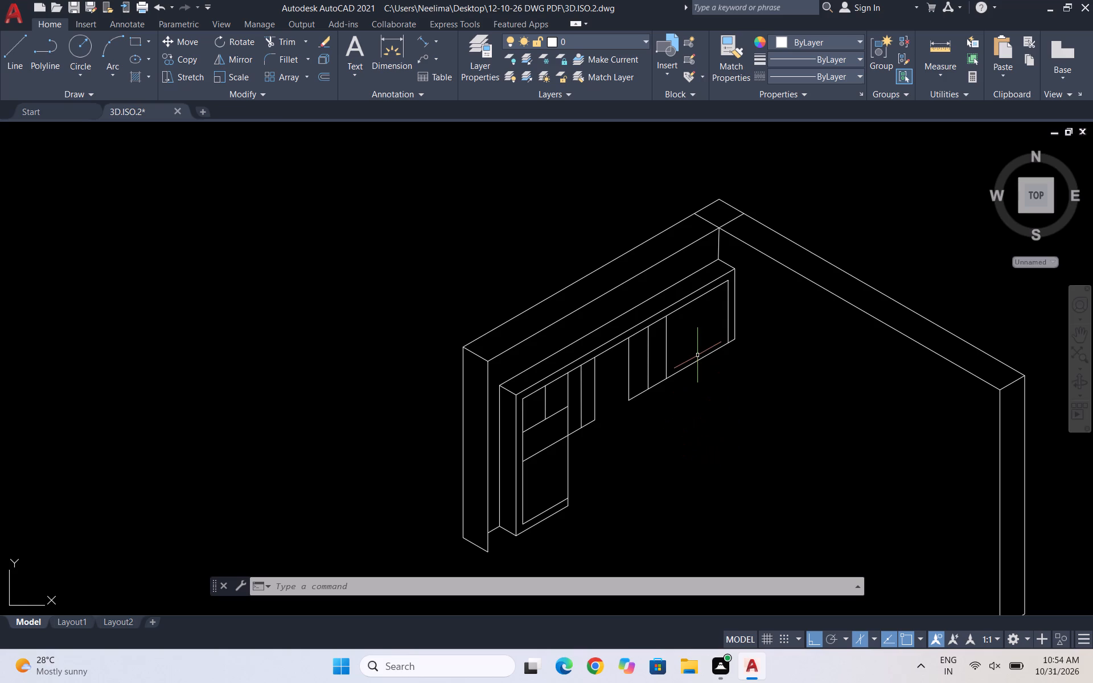
pyautogui.press('Escape')
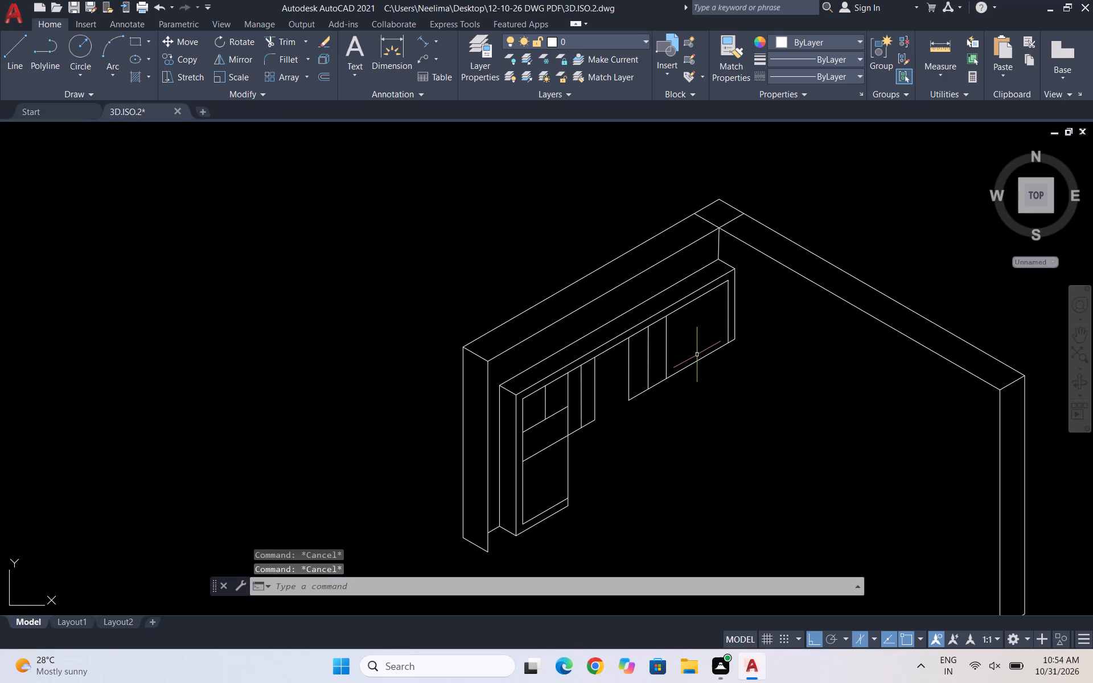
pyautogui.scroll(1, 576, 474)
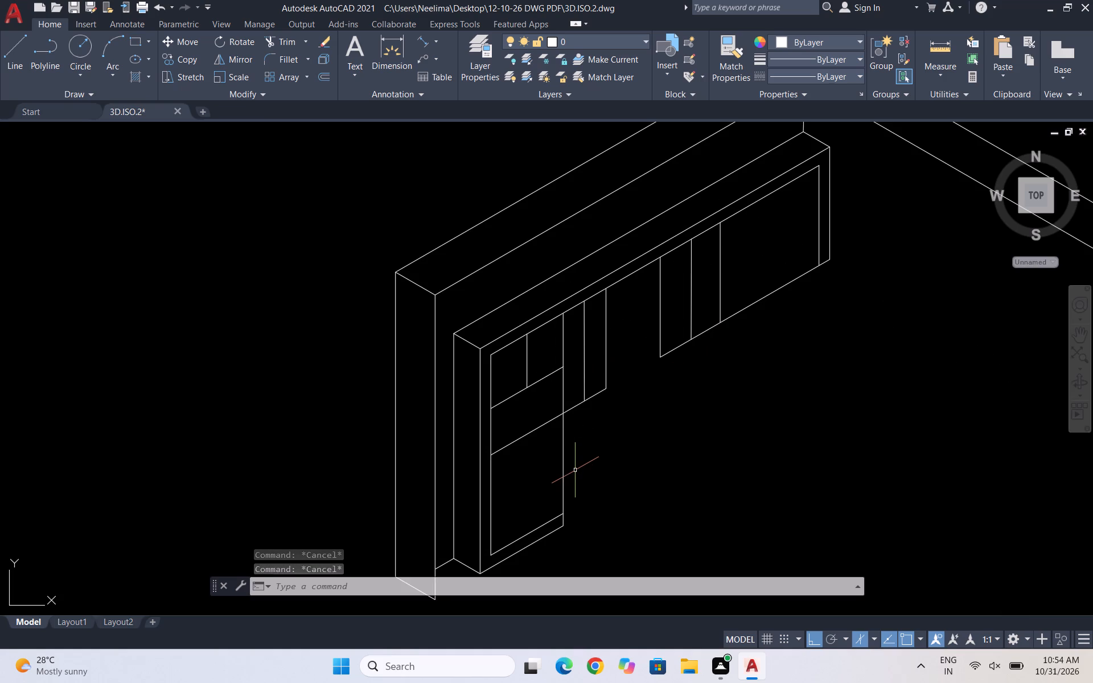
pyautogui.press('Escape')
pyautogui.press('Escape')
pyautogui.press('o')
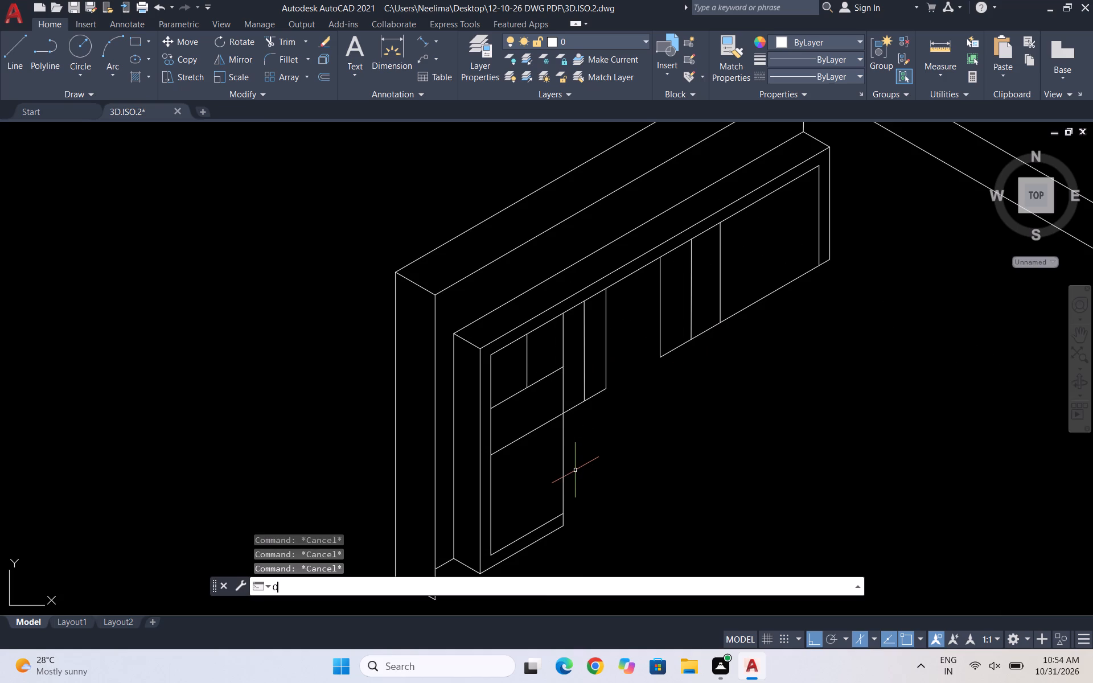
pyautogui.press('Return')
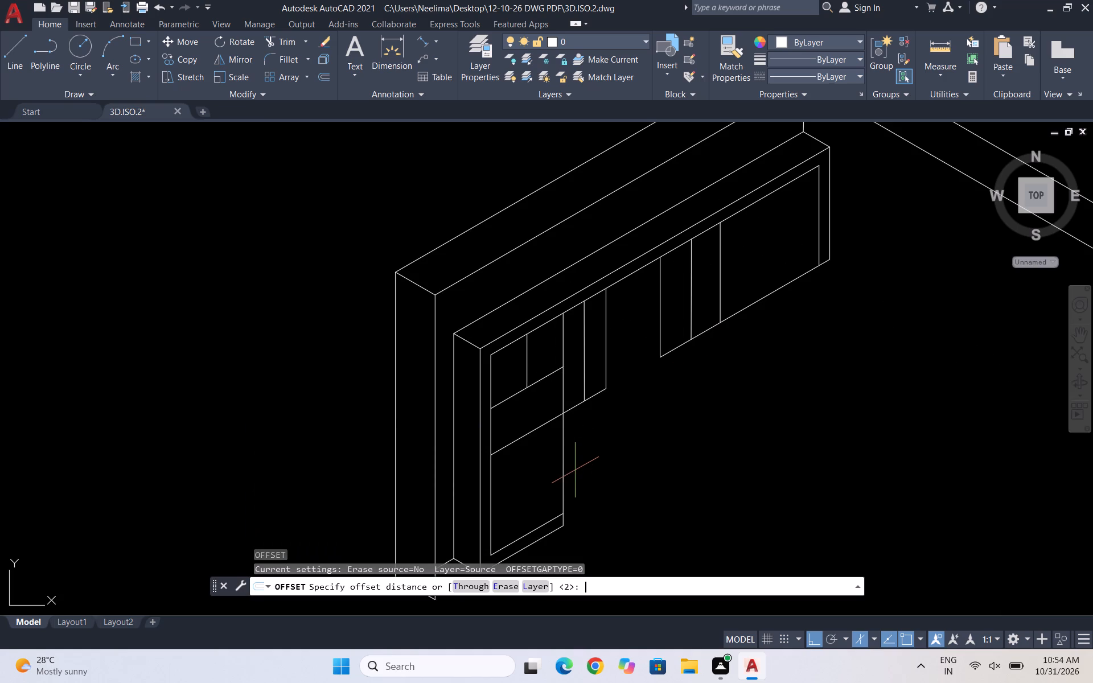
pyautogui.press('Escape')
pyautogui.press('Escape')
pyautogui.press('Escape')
# Offset the two short middle dividers of the left section, in its top-left and adjoining compartments, by 2 to their right.
pyautogui.press('o')
pyautogui.press('Return')
pyautogui.press('2')
pyautogui.press('Return')
pyautogui.scroll(2, 536, 364)
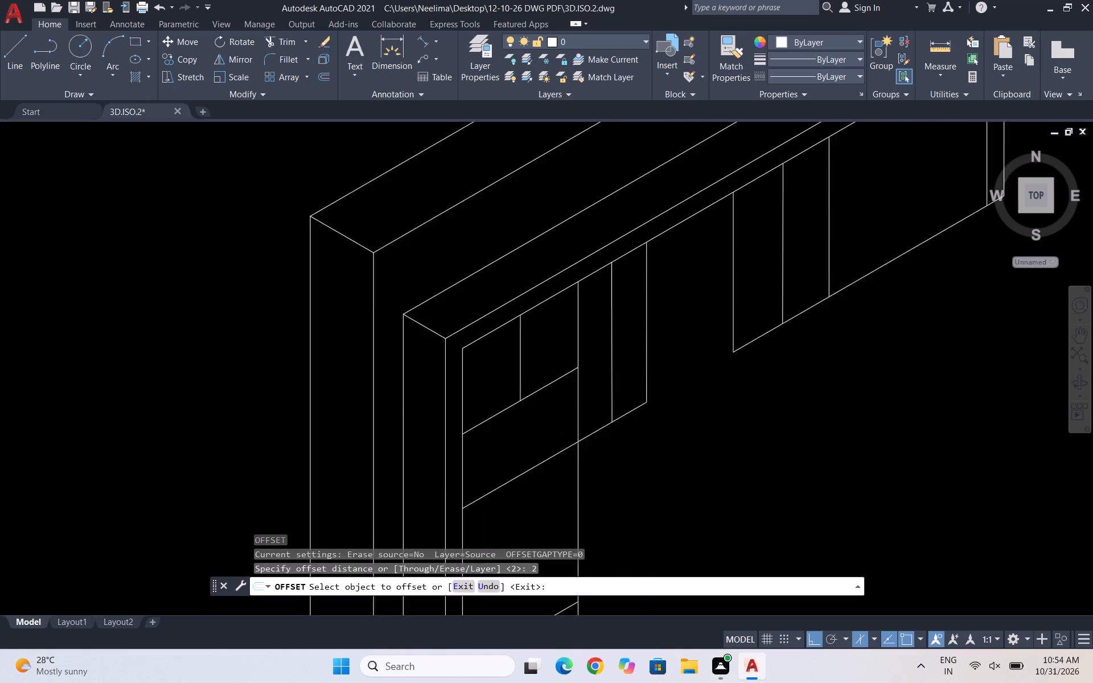
pyautogui.scroll(1, 528, 364)
pyautogui.click(500, 350)
pyautogui.click(510, 344)
pyautogui.scroll(-3, 564, 311)
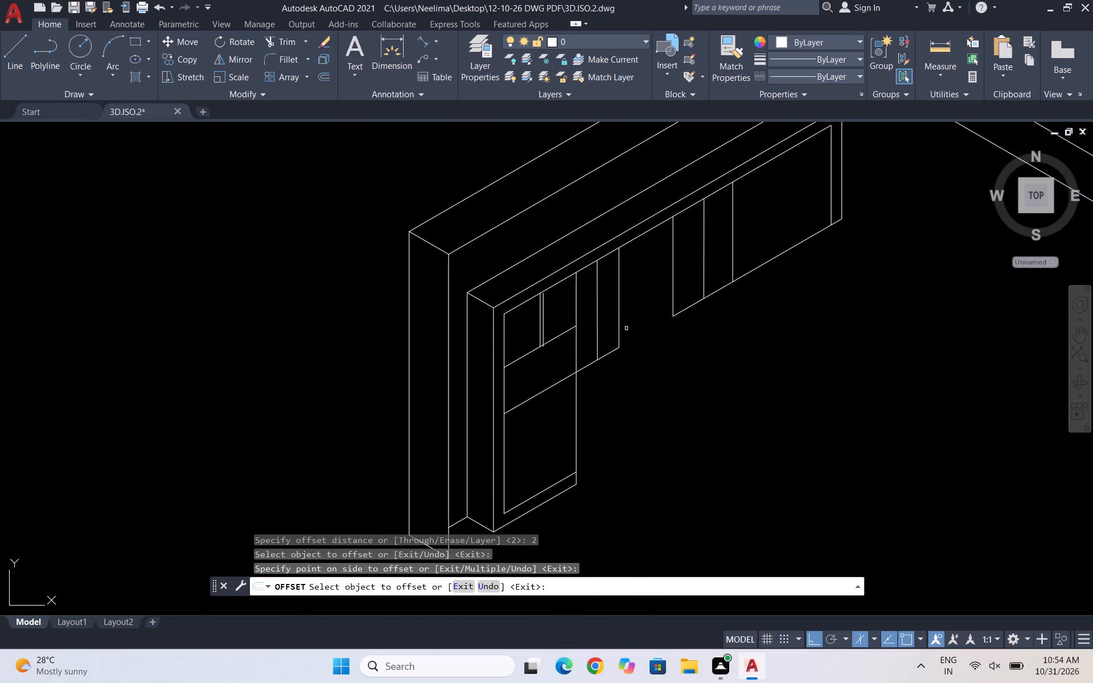
pyautogui.scroll(2, 590, 312)
pyautogui.click(607, 322)
pyautogui.click(614, 315)
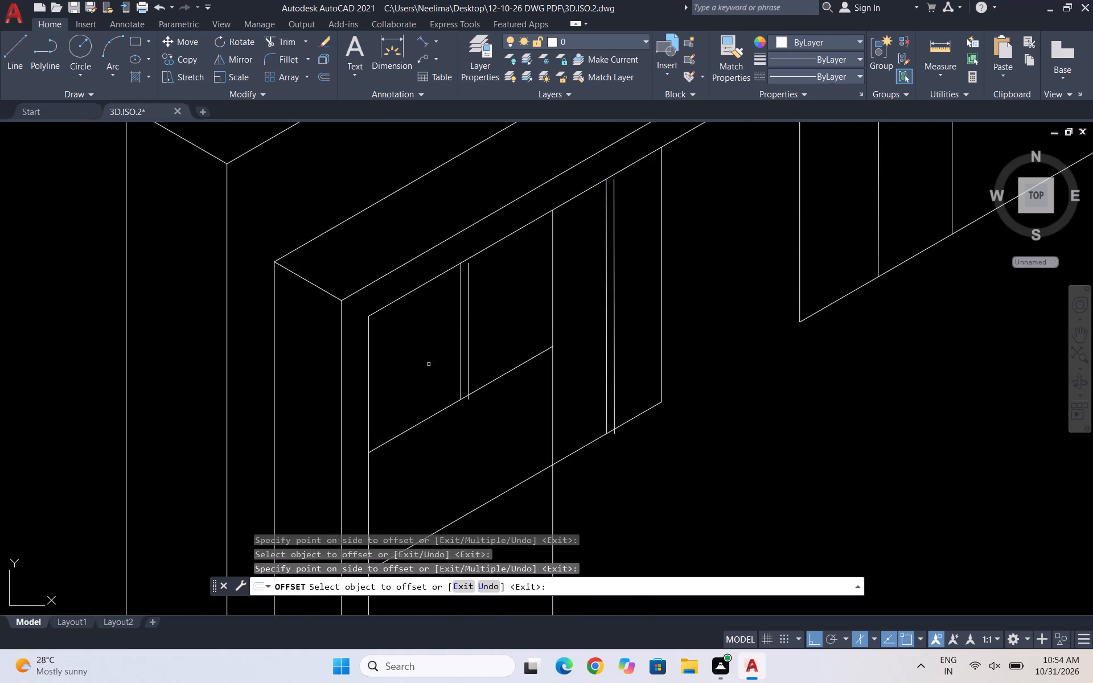
# Offset the right section's left edge and middle divider by 2 to the right, and its next divider by 2 to the left.
pyautogui.scroll(-2, 368, 375)
pyautogui.scroll(2, 672, 265)
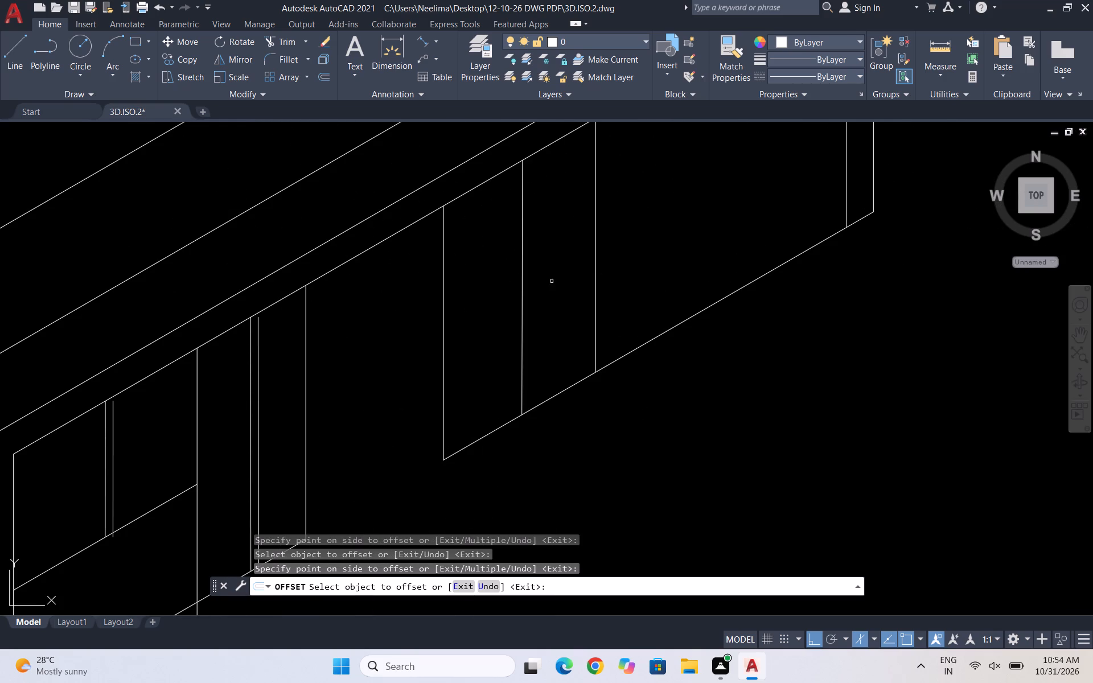
pyautogui.click(444, 264)
pyautogui.click(479, 256)
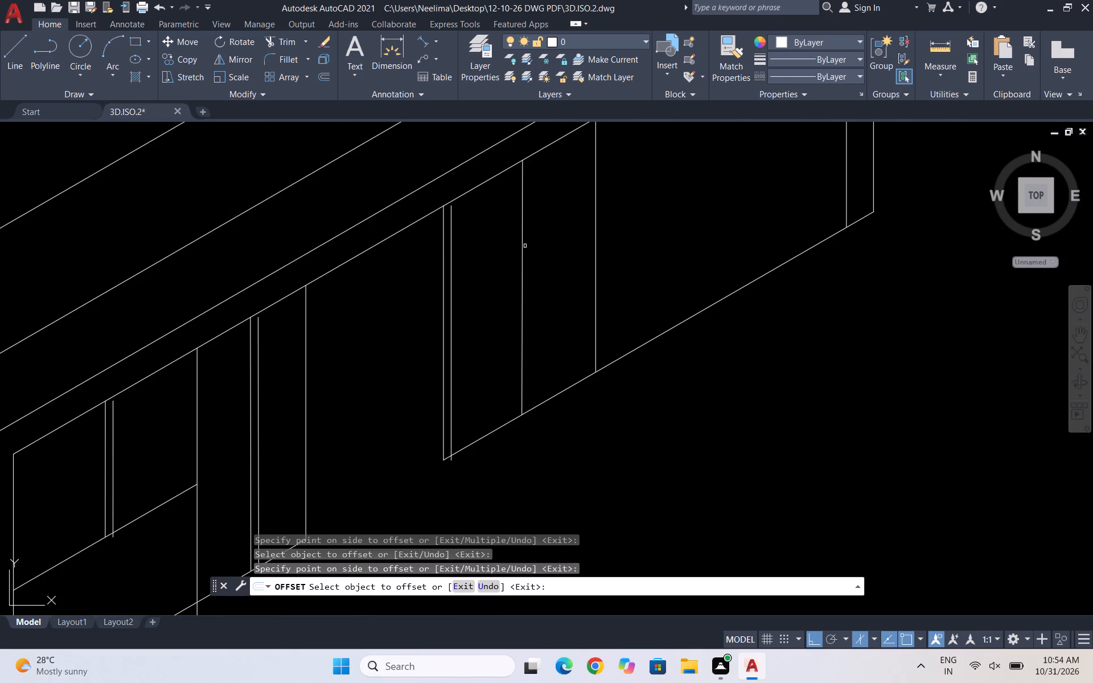
pyautogui.click(524, 243)
pyautogui.click(542, 233)
pyautogui.moveTo(597, 215); pyautogui.dragTo(595, 215)
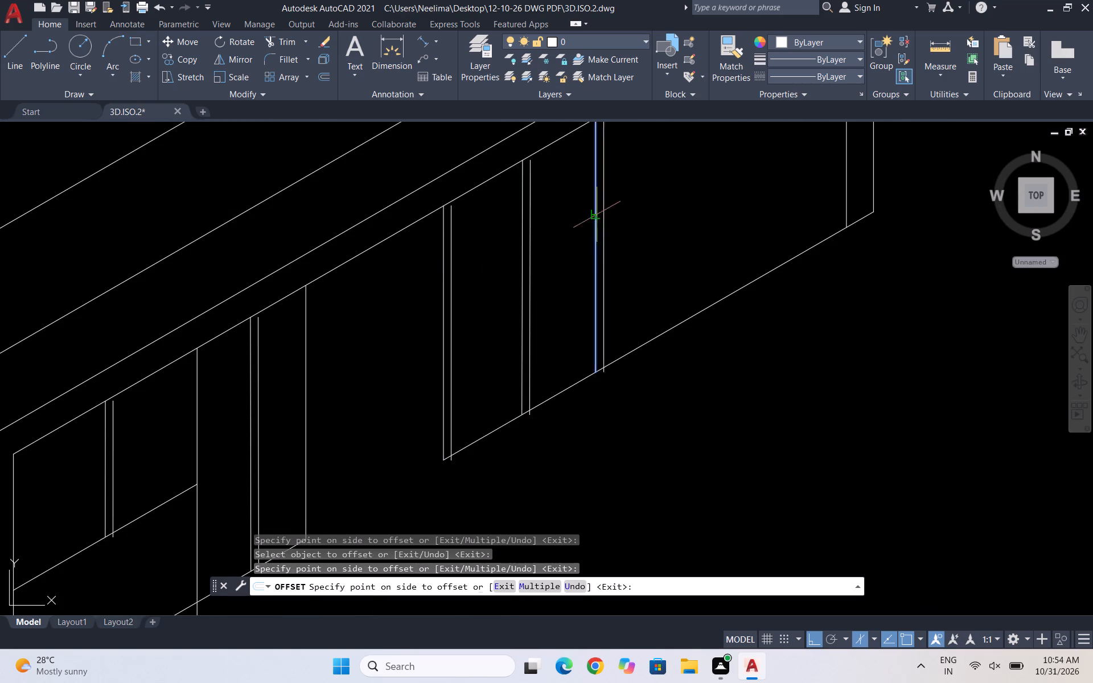
pyautogui.moveTo(595, 215); pyautogui.dragTo(449, 253)
pyautogui.click(465, 262)
# Offset the right section's bottom edge by 2 upward, into the panel.
pyautogui.moveTo(509, 422); pyautogui.dragTo(496, 413)
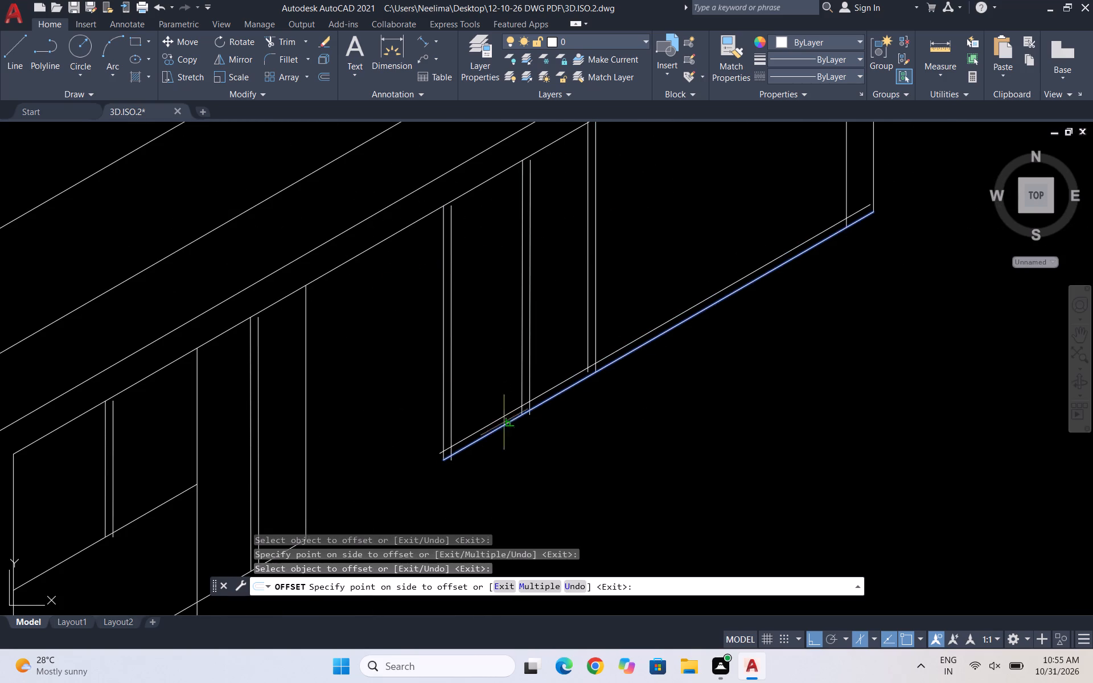
pyautogui.moveTo(496, 413); pyautogui.dragTo(478, 391)
pyautogui.click(453, 366)
pyautogui.scroll(-2, 566, 441)
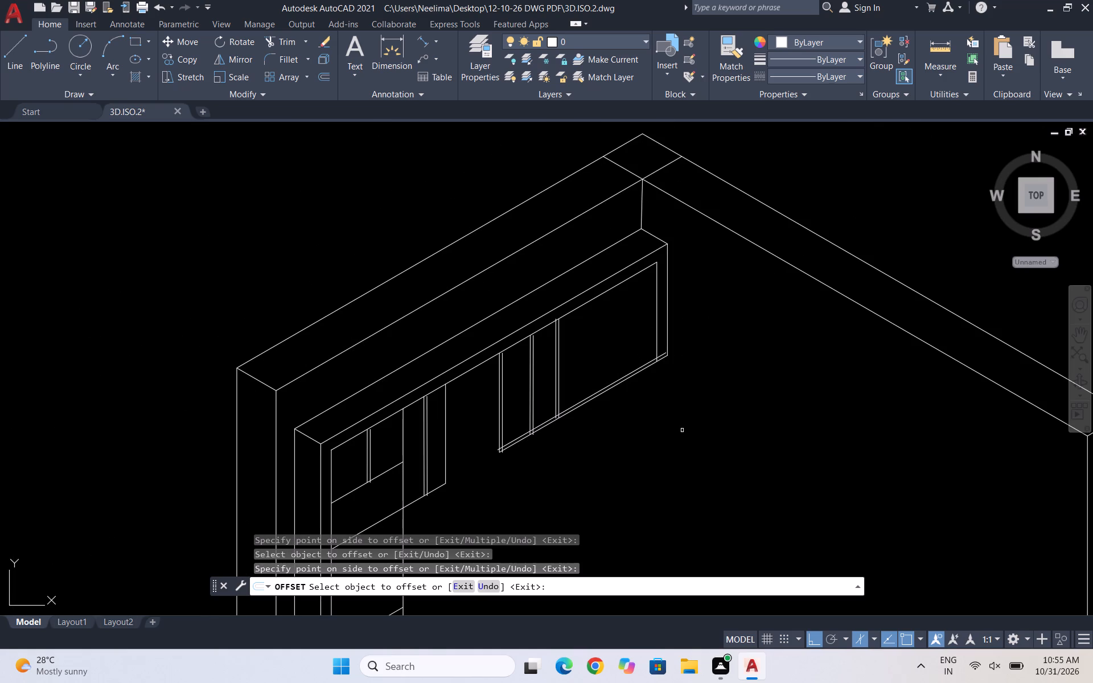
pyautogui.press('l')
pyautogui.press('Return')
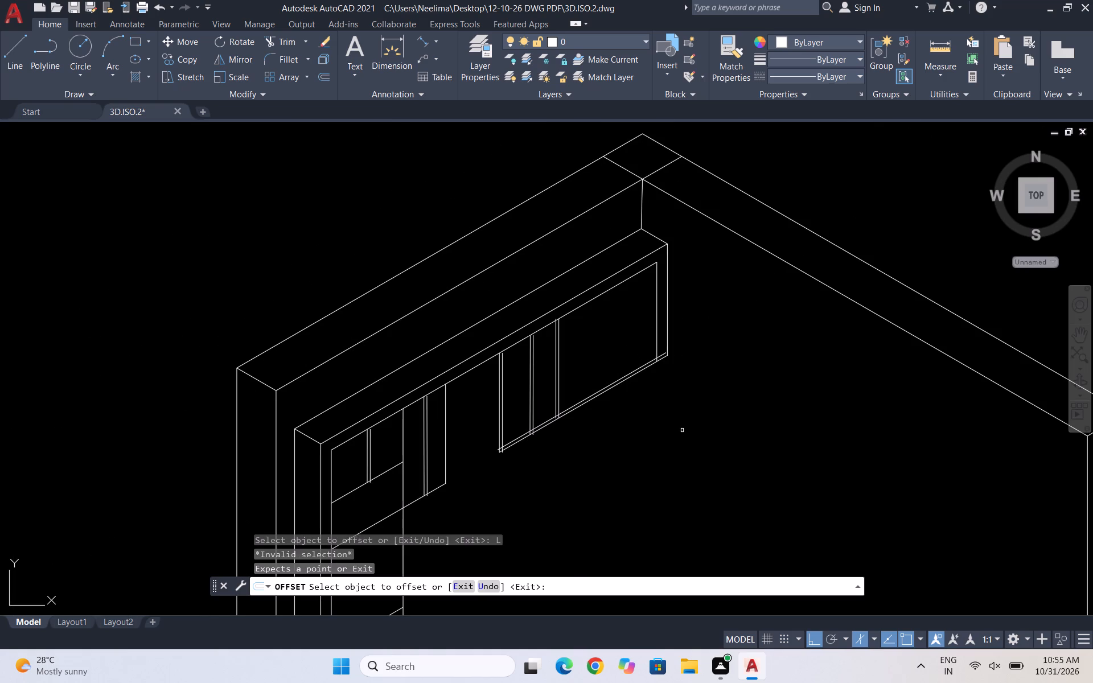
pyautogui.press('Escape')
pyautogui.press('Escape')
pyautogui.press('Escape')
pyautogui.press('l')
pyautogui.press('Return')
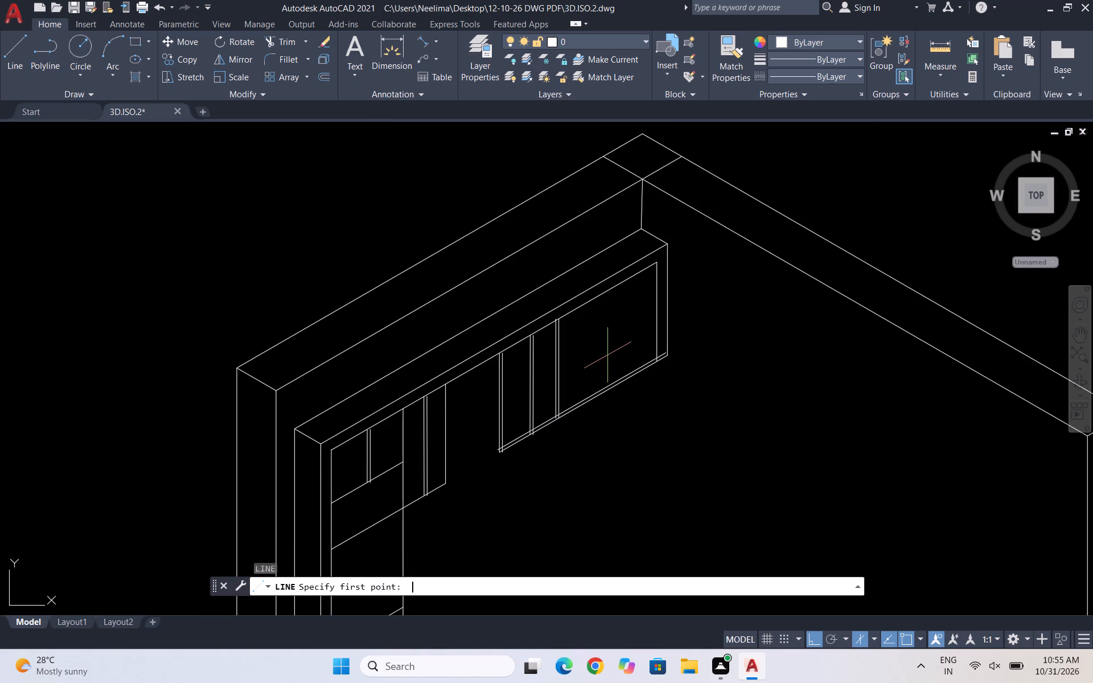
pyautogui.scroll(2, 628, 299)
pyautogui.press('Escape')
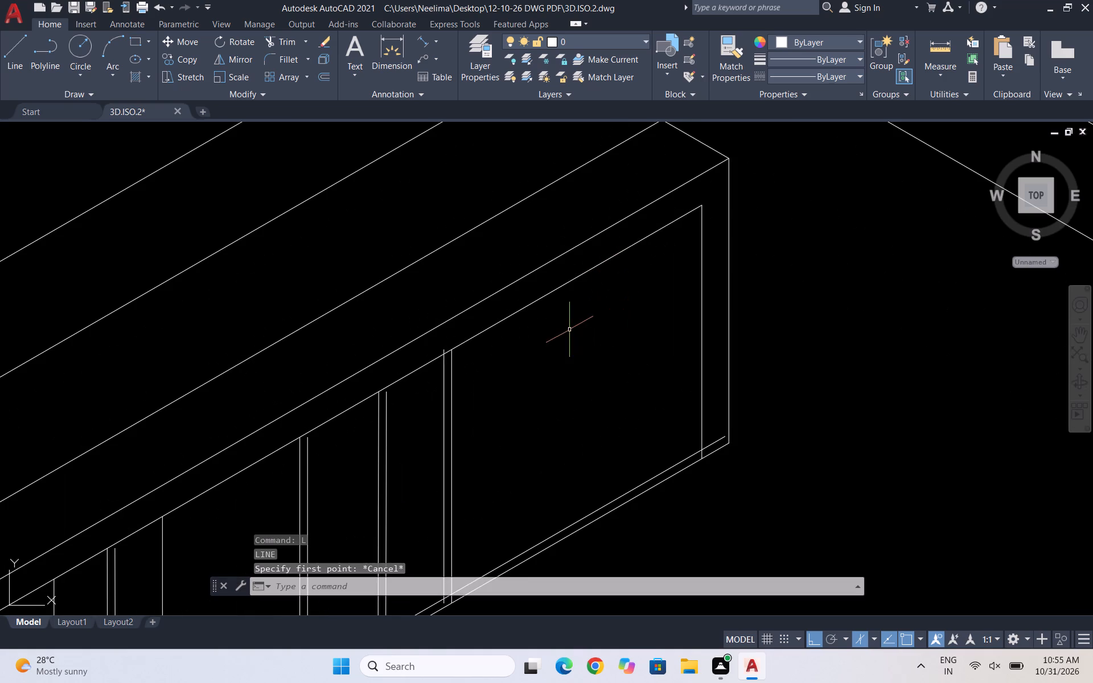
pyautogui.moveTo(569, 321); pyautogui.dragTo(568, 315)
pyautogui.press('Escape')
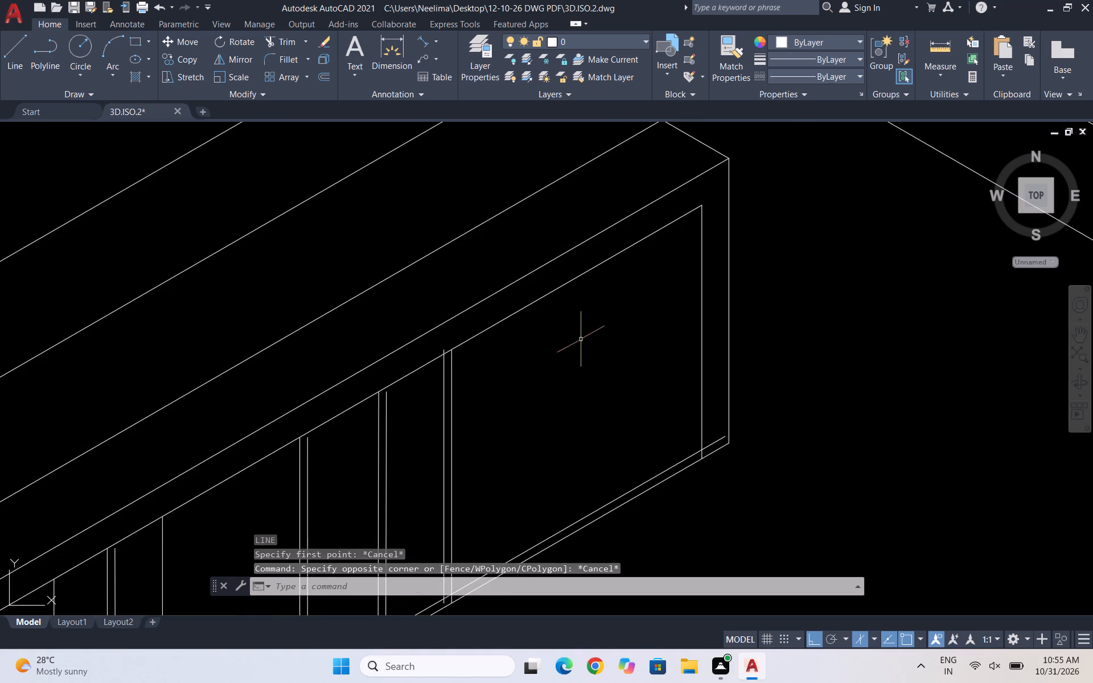
# Draw a line parallel to the top border across the right section's widest compartment, from its right inner border to its left divider.
pyautogui.press('l')
pyautogui.press('Return')
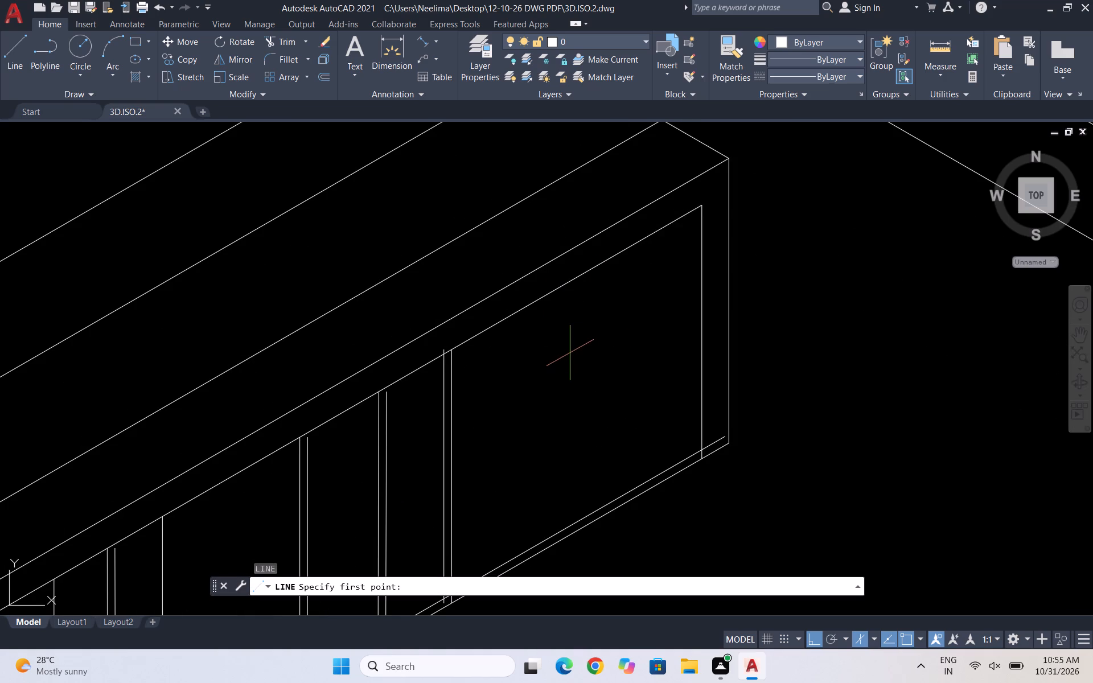
pyautogui.scroll(1, 588, 353)
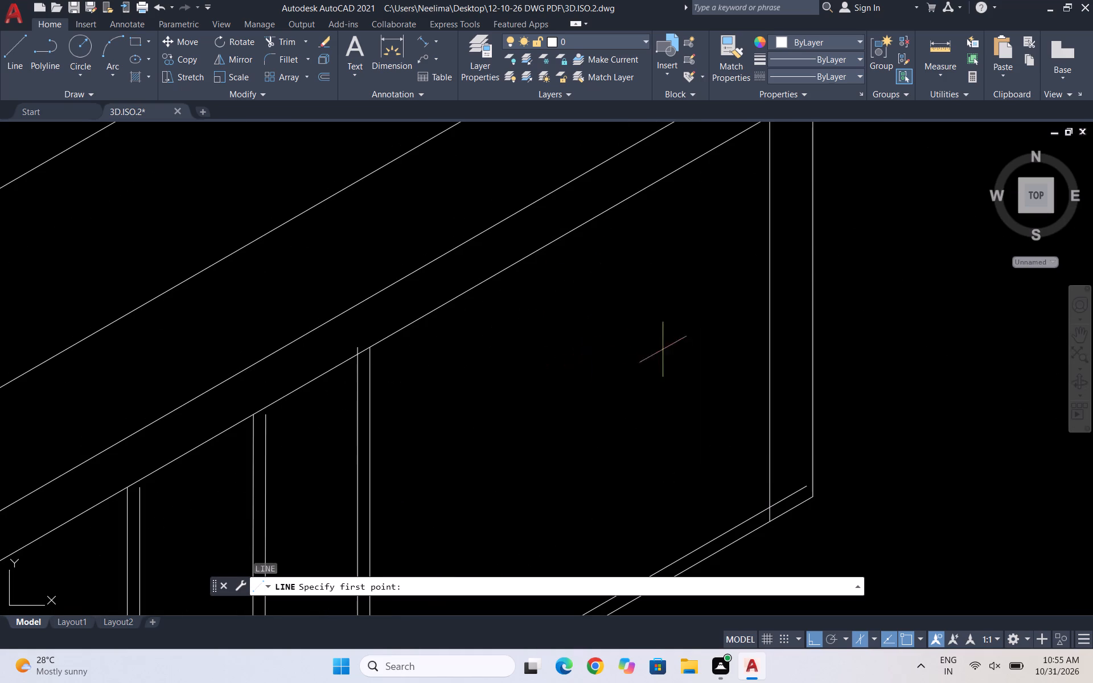
pyautogui.scroll(-1, 769, 221)
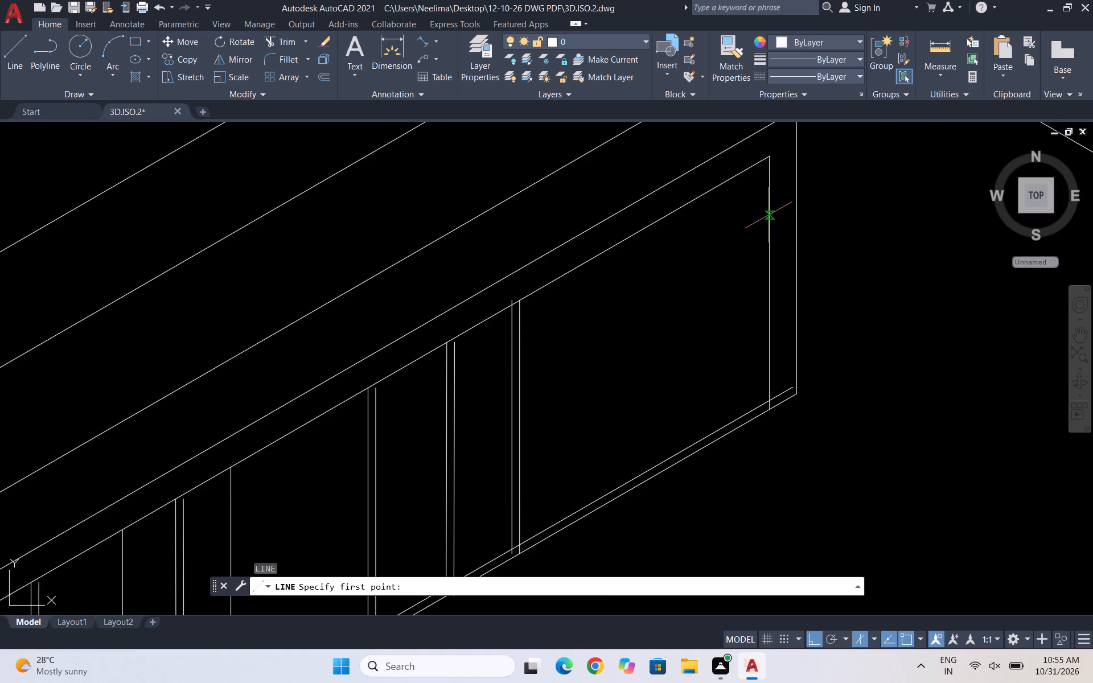
pyautogui.click(769, 215)
pyautogui.scroll(2, 524, 345)
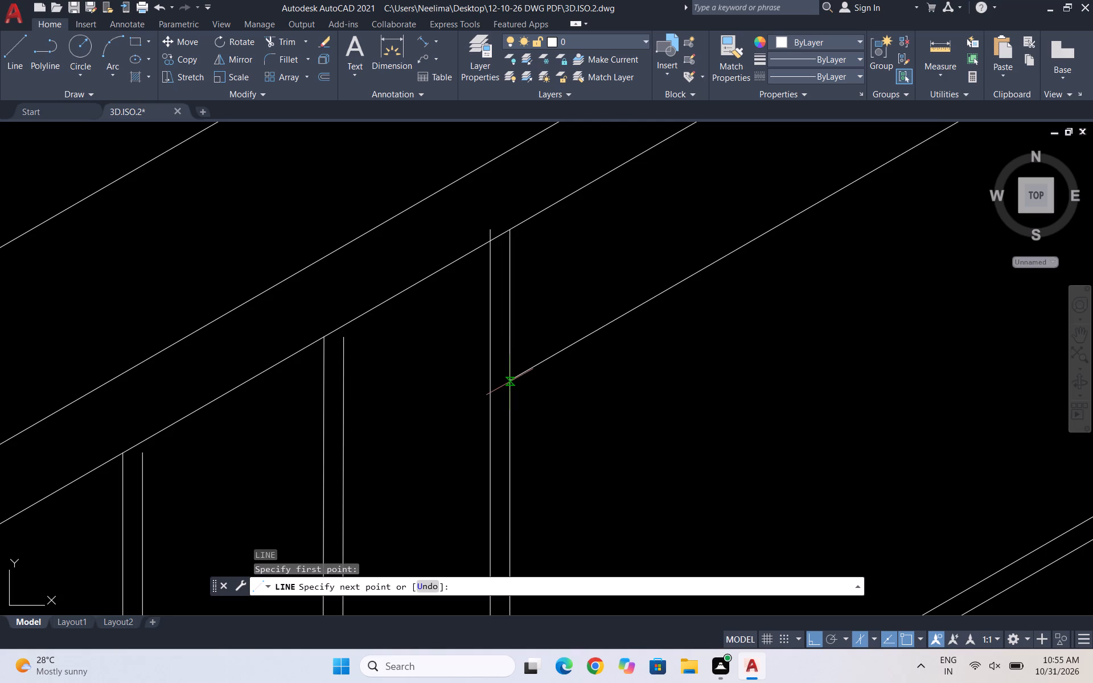
pyautogui.click(509, 382)
pyautogui.scroll(-2, 555, 341)
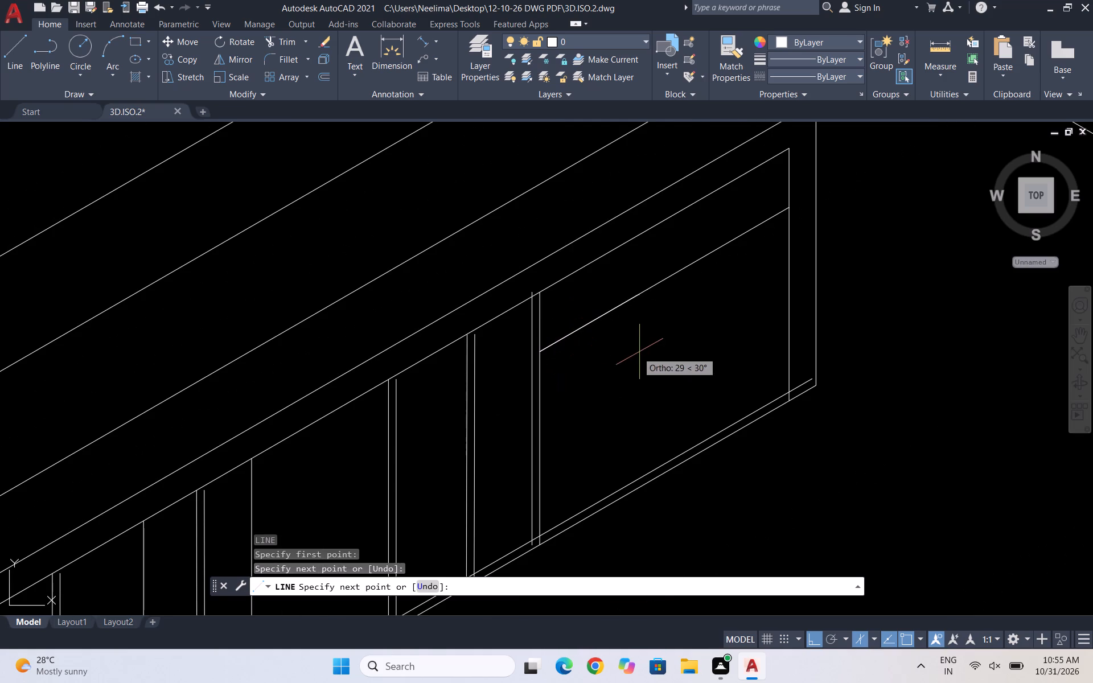
pyautogui.press('Escape')
# Move the new shelf line slightly down along the right inner border.
pyautogui.click(652, 352)
pyautogui.click(609, 298)
pyautogui.press('m')
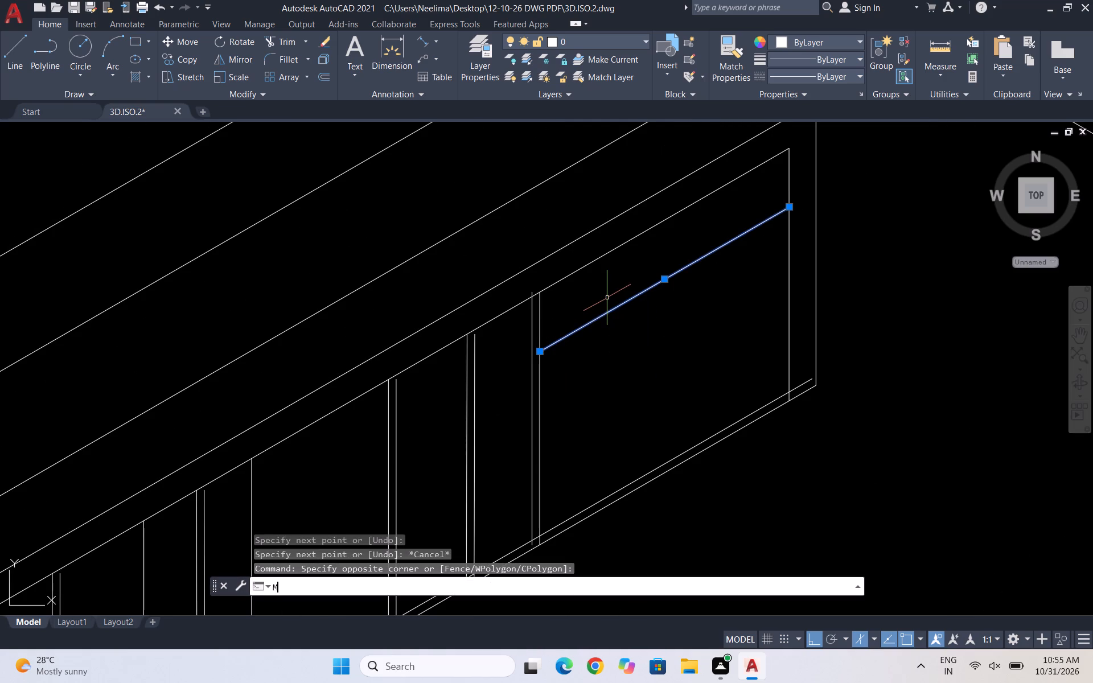
pyautogui.press('Return')
pyautogui.scroll(1, 757, 224)
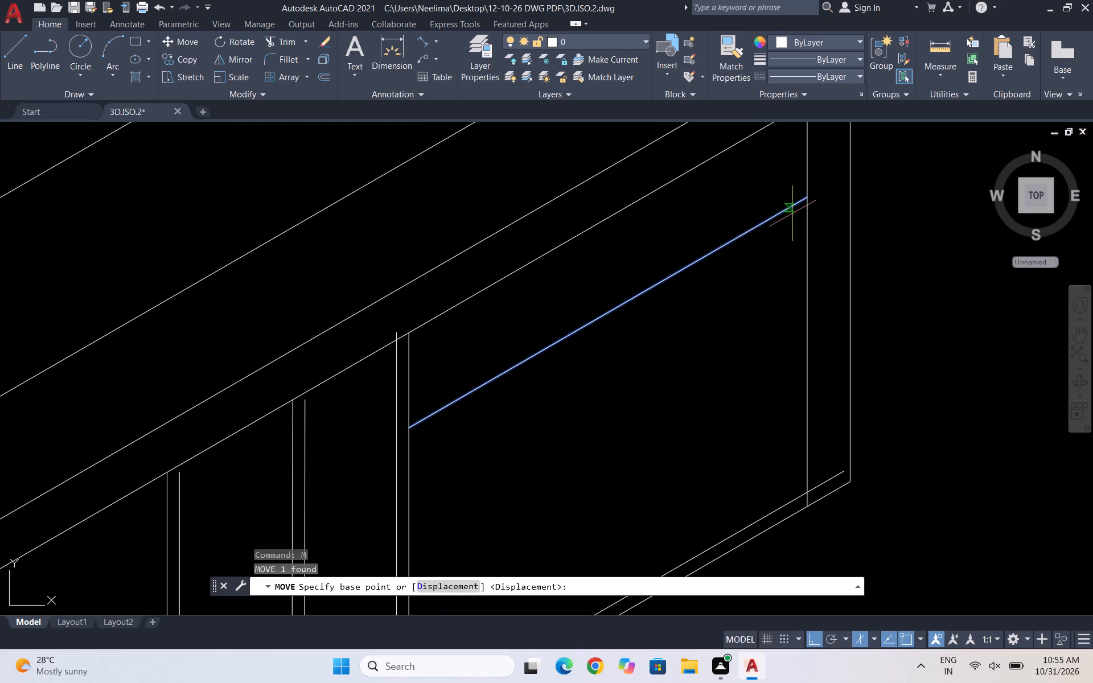
pyautogui.click(803, 198)
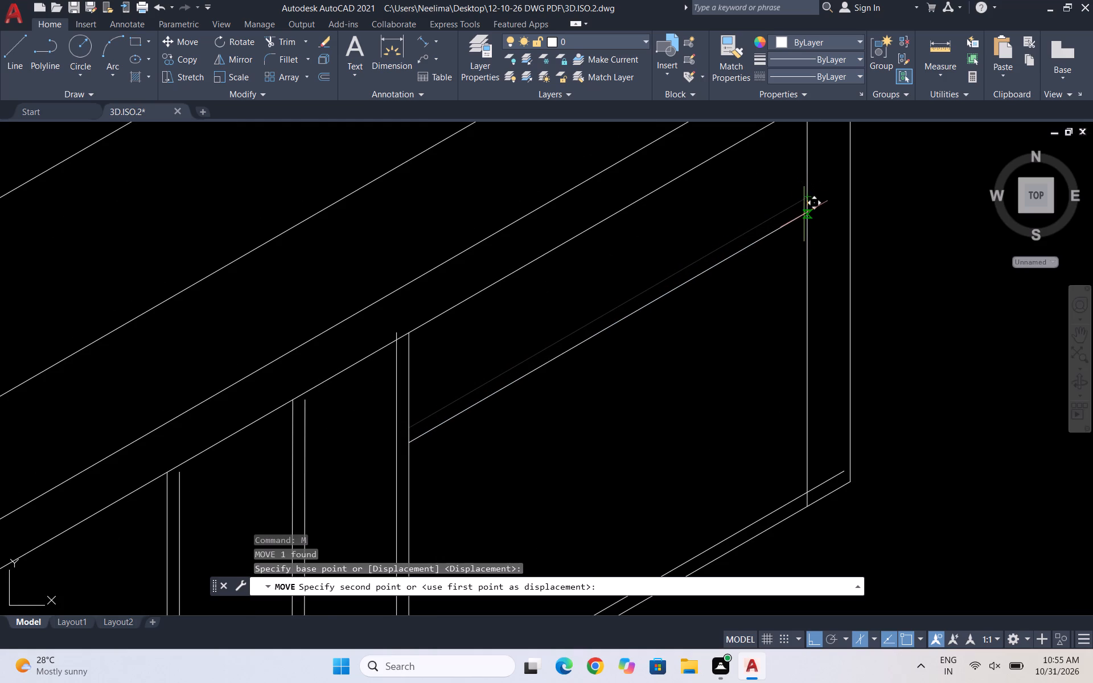
pyautogui.click(804, 214)
pyautogui.scroll(-2, 719, 188)
# Copy the shelf line in the right section's widest compartment straight down along the right inner border to form a second shelf.
pyautogui.click(693, 241)
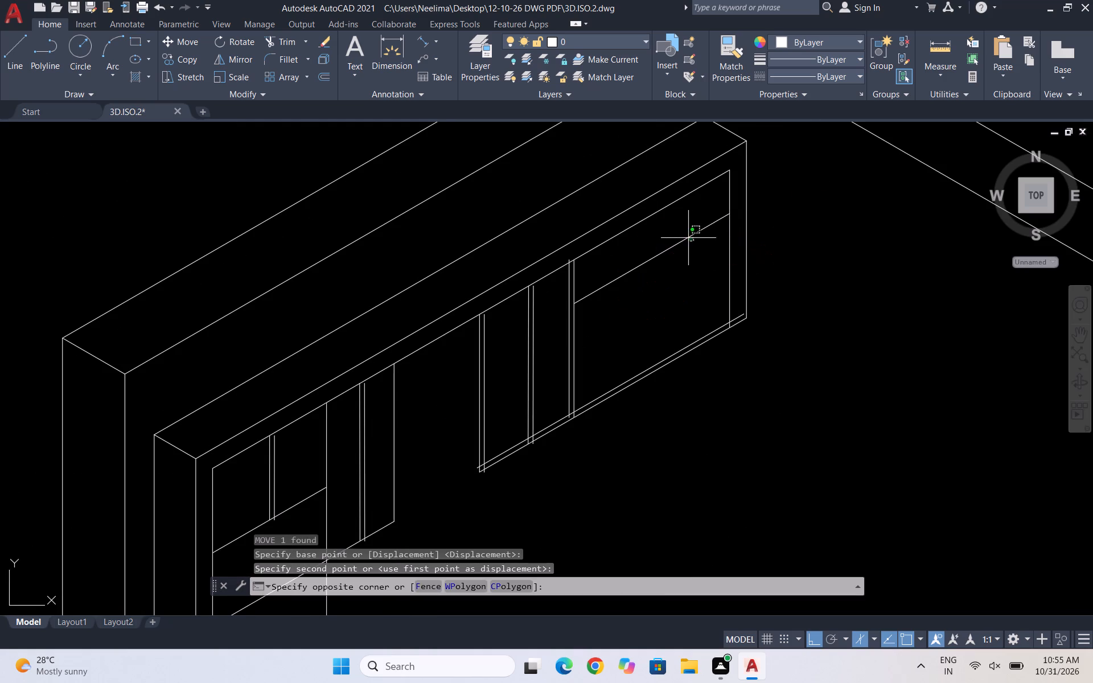
pyautogui.click(683, 234)
pyautogui.write('CO')
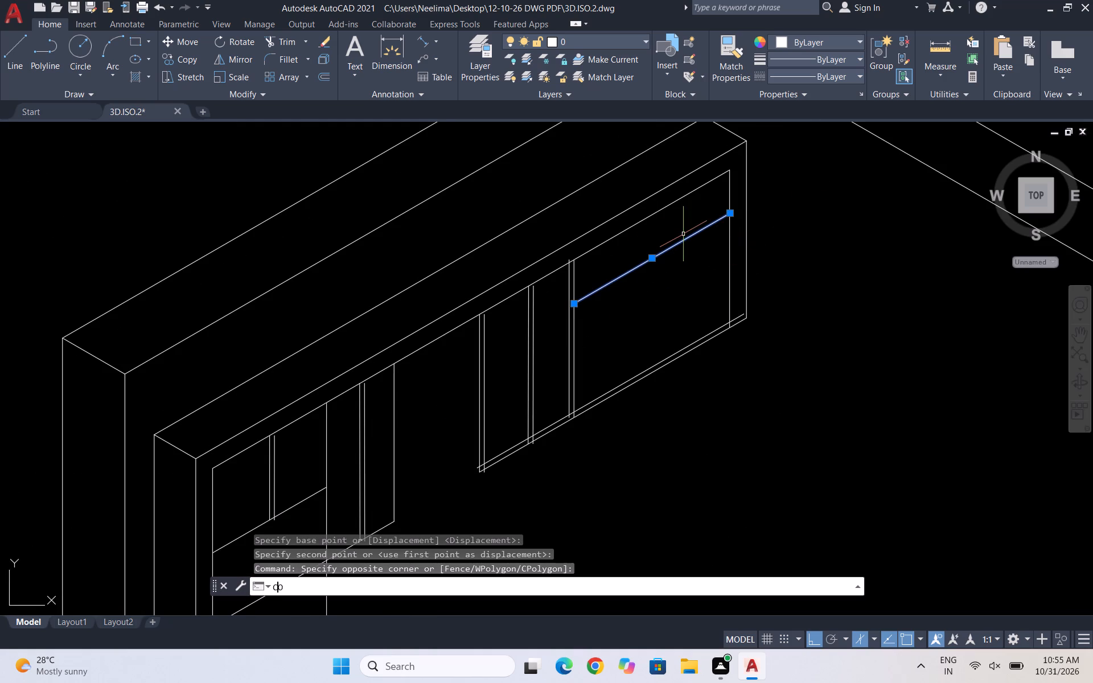
pyautogui.press('Return')
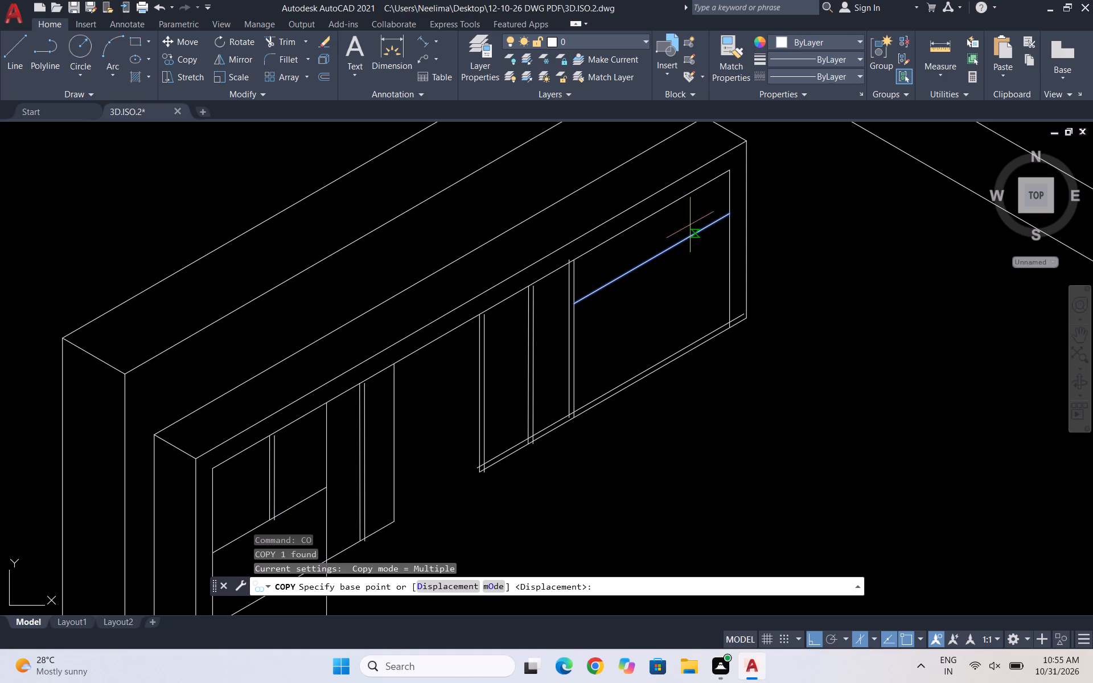
pyautogui.click(726, 215)
pyautogui.scroll(2, 724, 257)
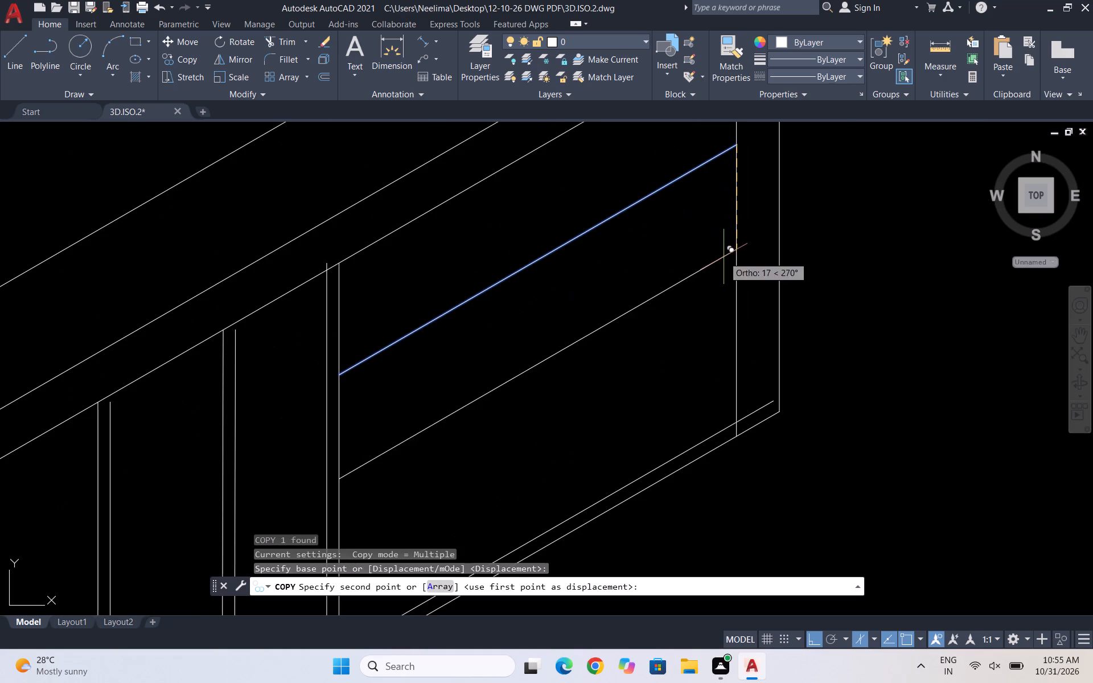
pyautogui.click(737, 266)
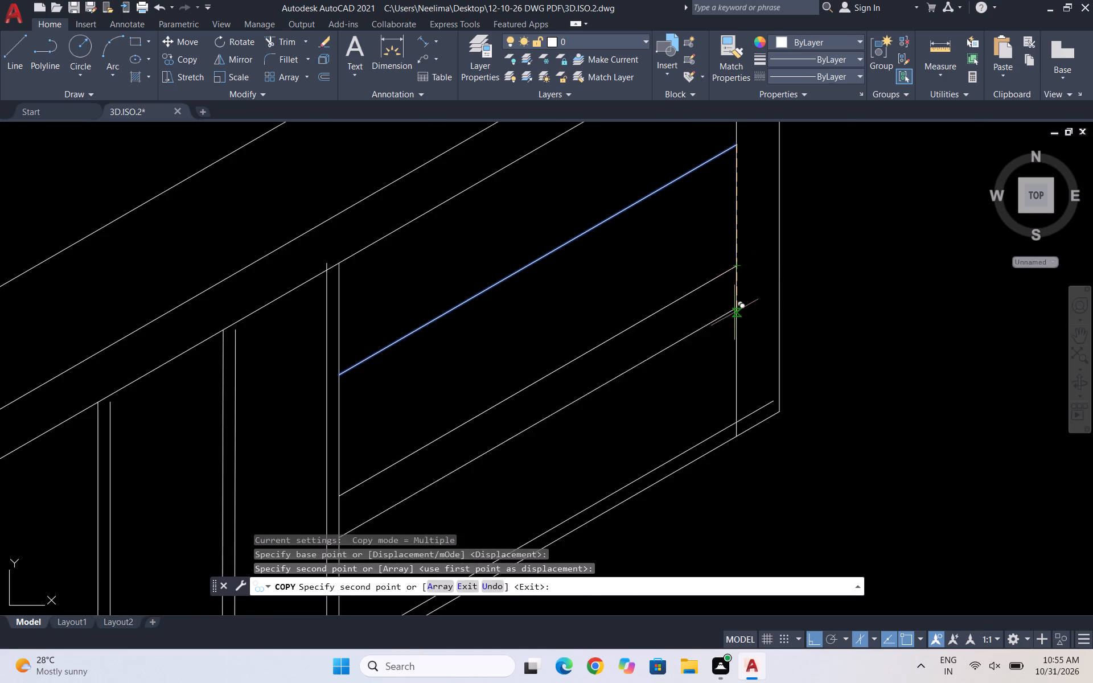
pyautogui.press('Escape')
# Move both shelf lines together slightly down along the right inner border.
pyautogui.scroll(-4, 770, 258)
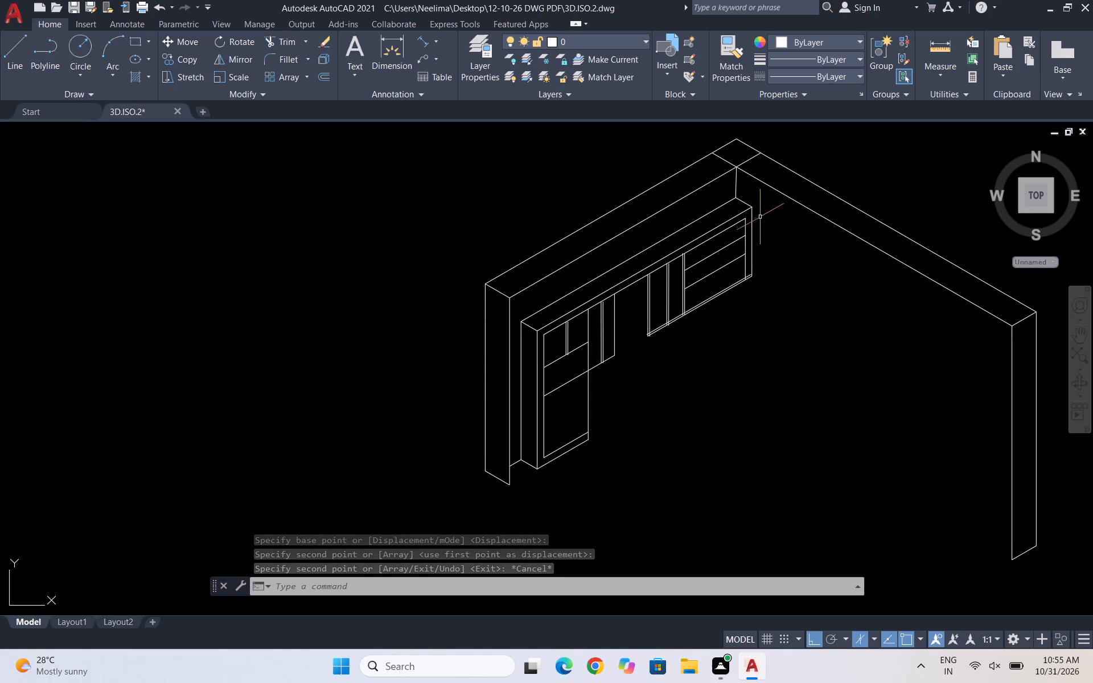
pyautogui.scroll(1, 753, 215)
pyautogui.scroll(2, 722, 273)
pyautogui.click(740, 325)
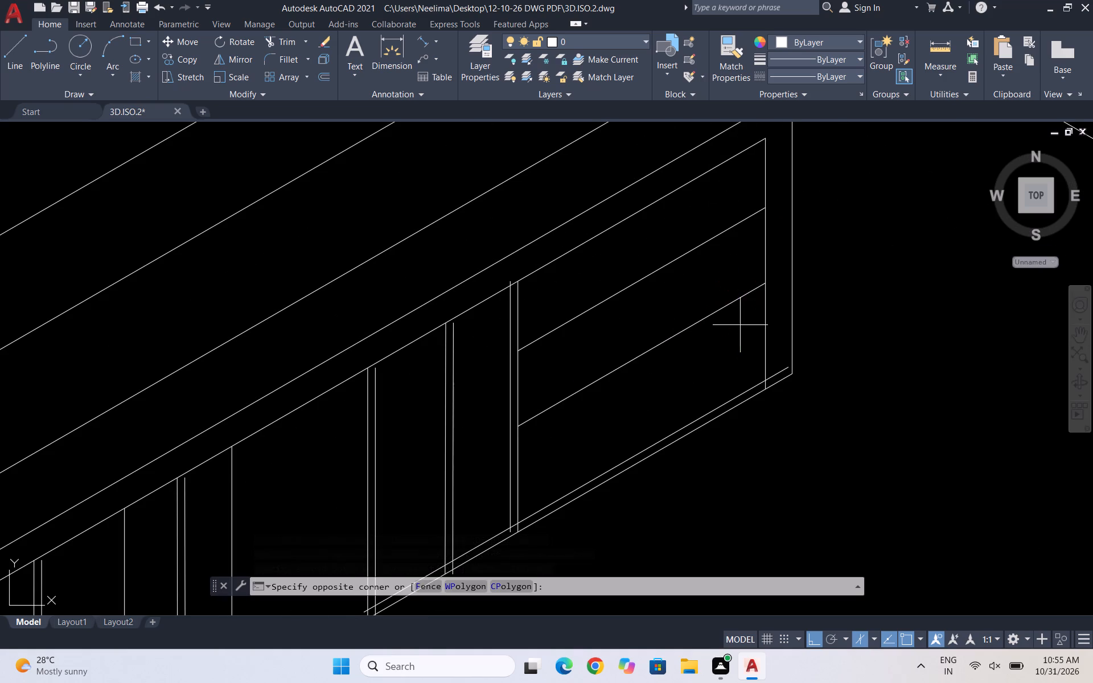
pyautogui.click(664, 249)
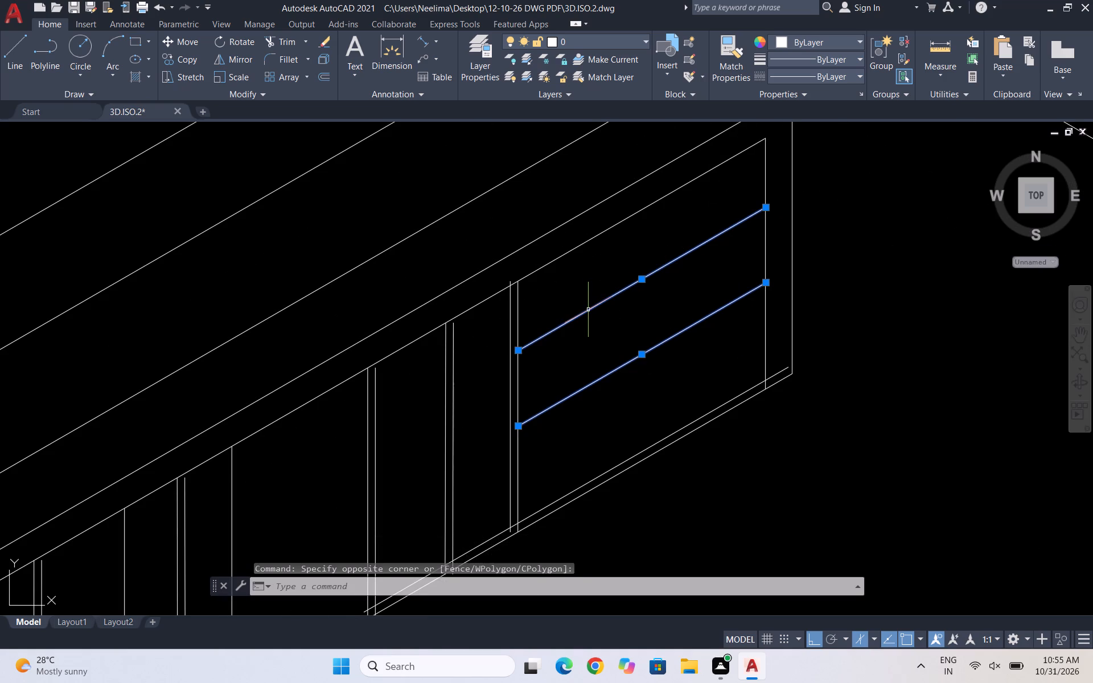
pyautogui.press('m')
pyautogui.press('Return')
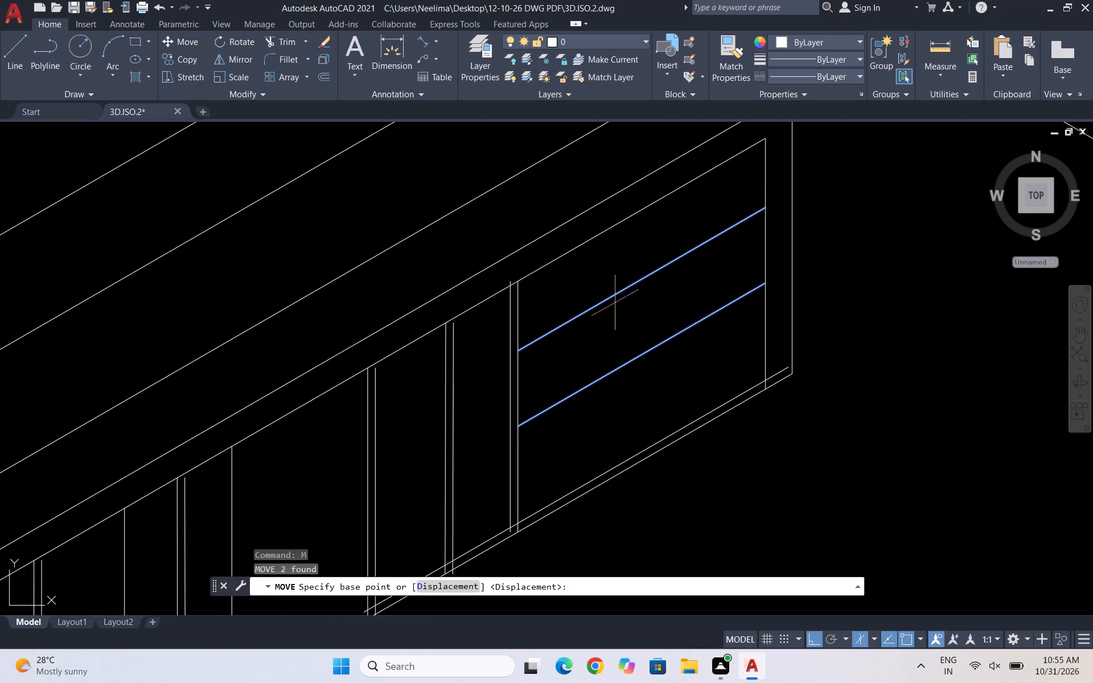
pyautogui.click(766, 210)
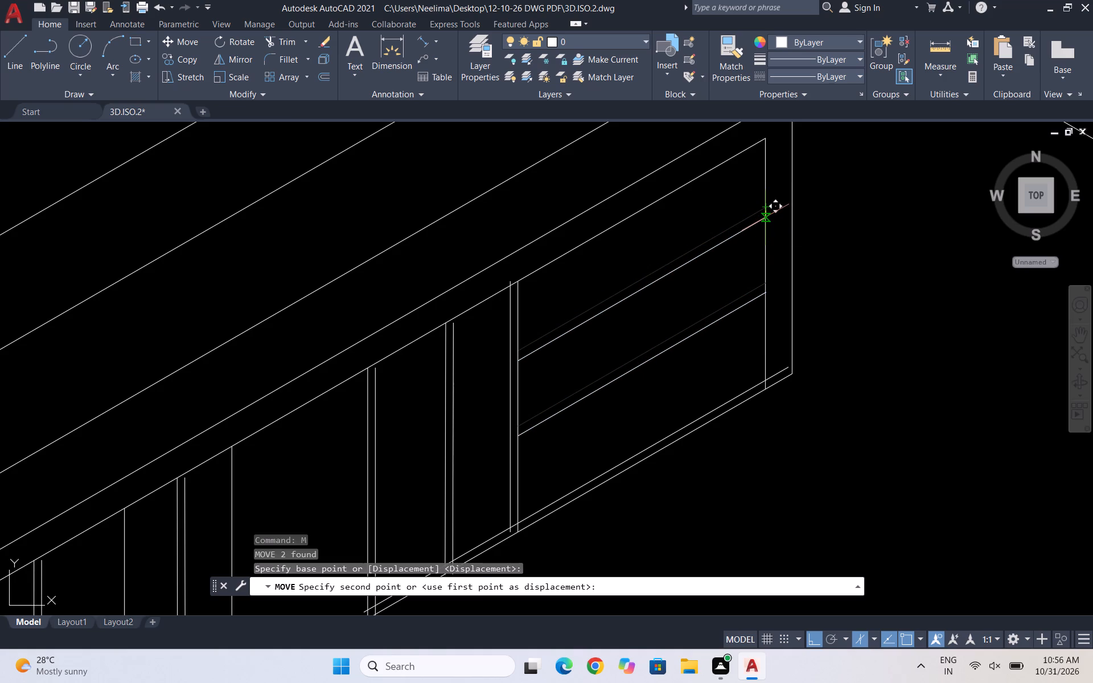
pyautogui.click(765, 217)
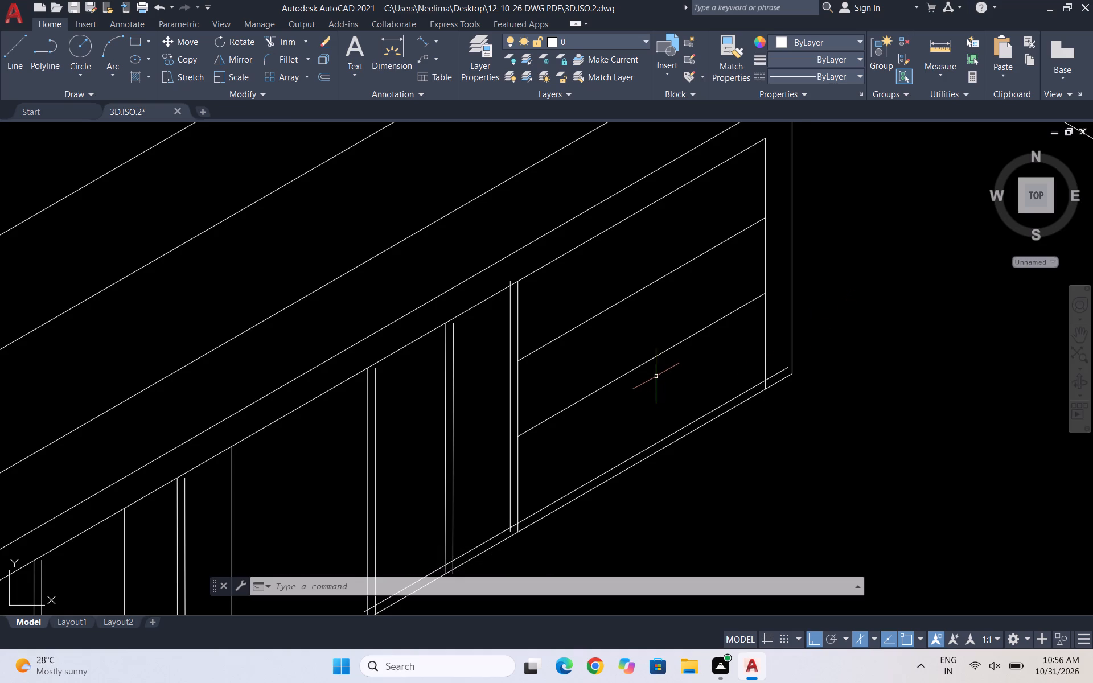
pyautogui.press('Escape')
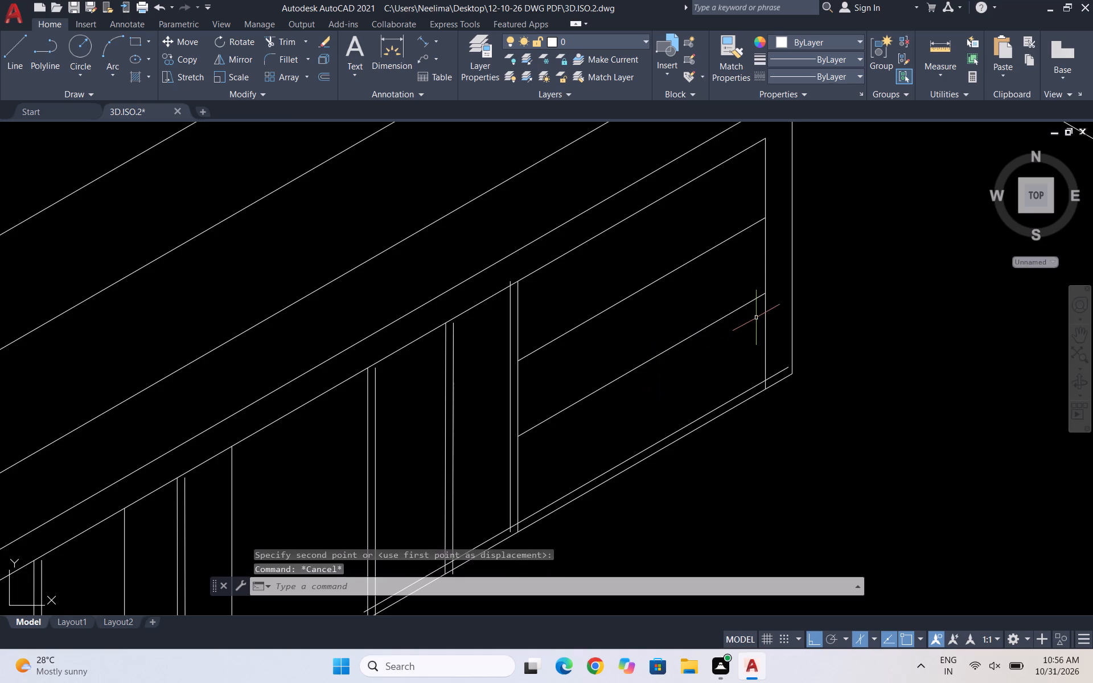
pyautogui.press('Escape')
# Extend the right-hand lines of the right section's left edge and middle divider, and of the left section's first divider, to the top border.
pyautogui.write('EX')
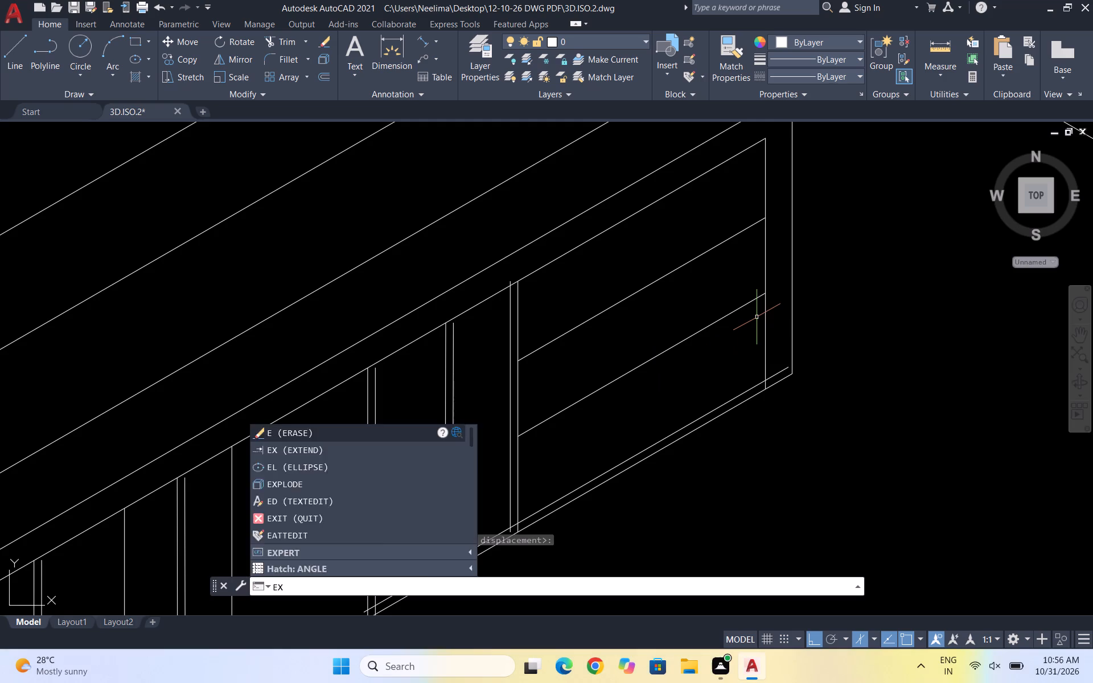
pyautogui.press('Return')
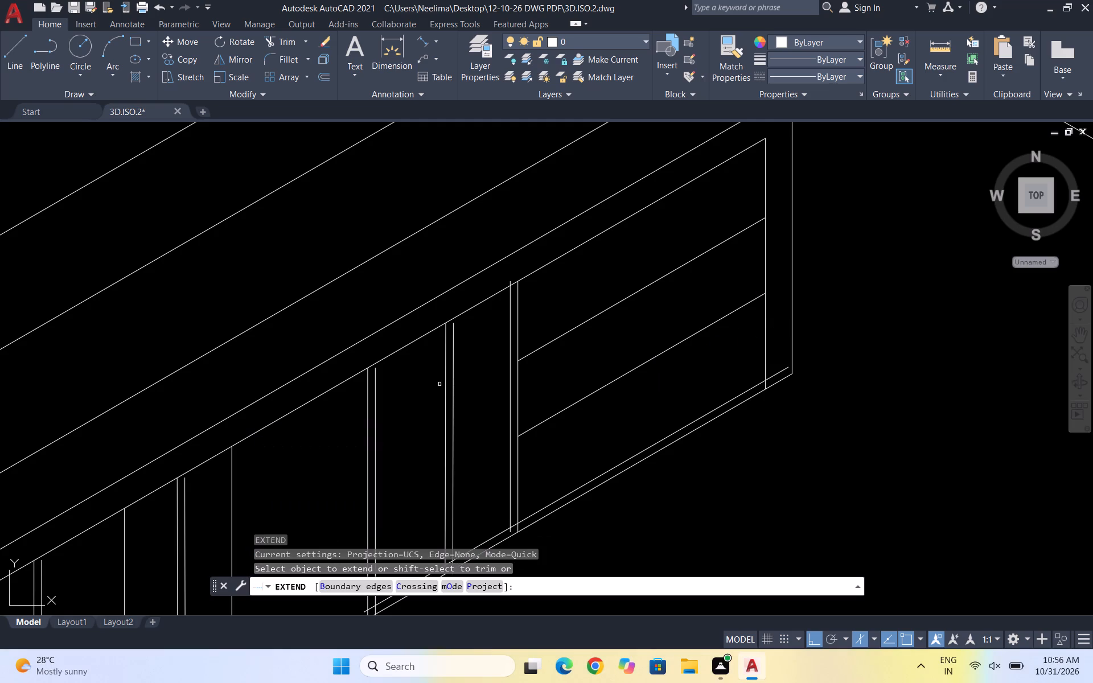
pyautogui.click(472, 383)
pyautogui.scroll(2, 442, 352)
pyautogui.click(467, 283)
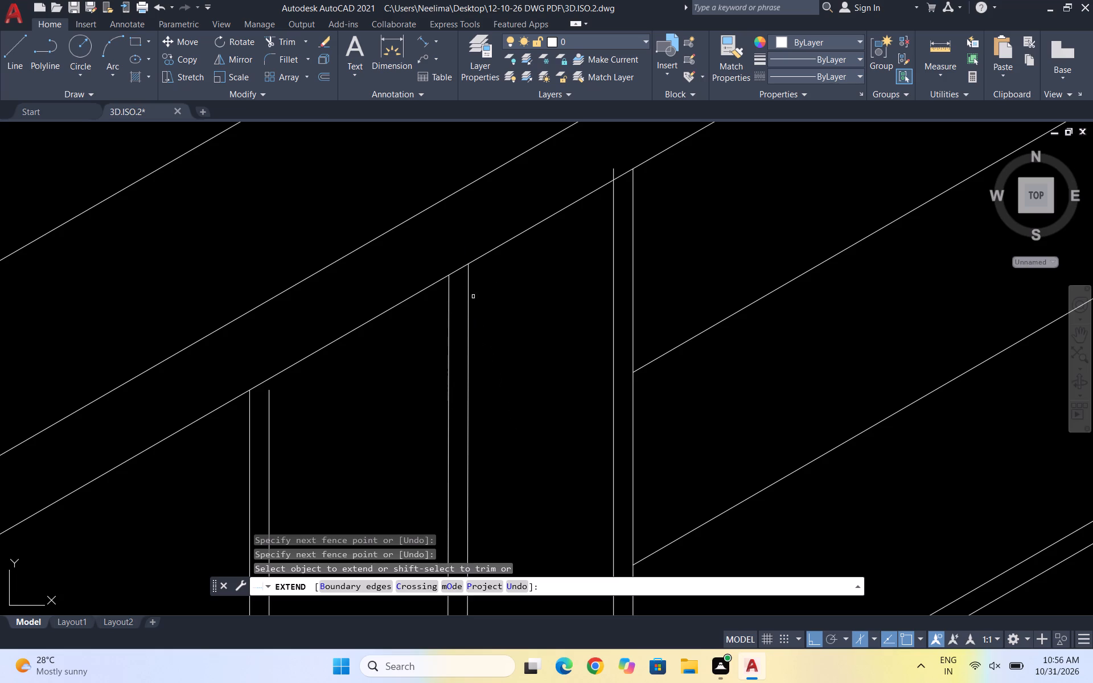
pyautogui.click(269, 404)
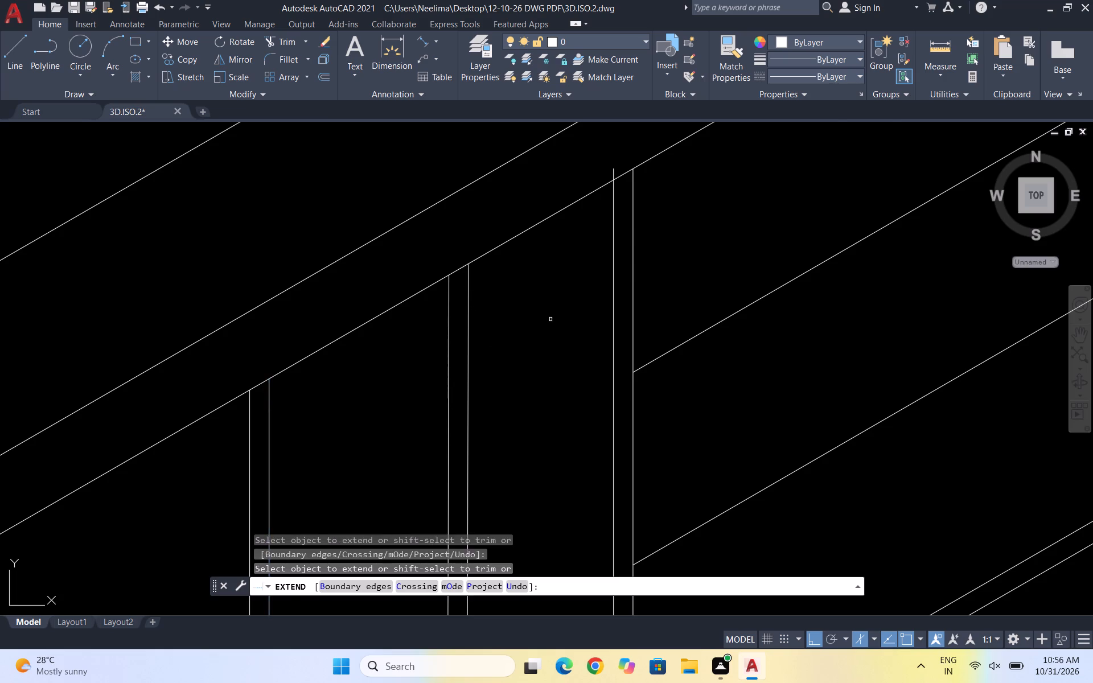
pyautogui.scroll(-3, 648, 277)
pyautogui.scroll(2, 384, 455)
pyautogui.scroll(2, 318, 412)
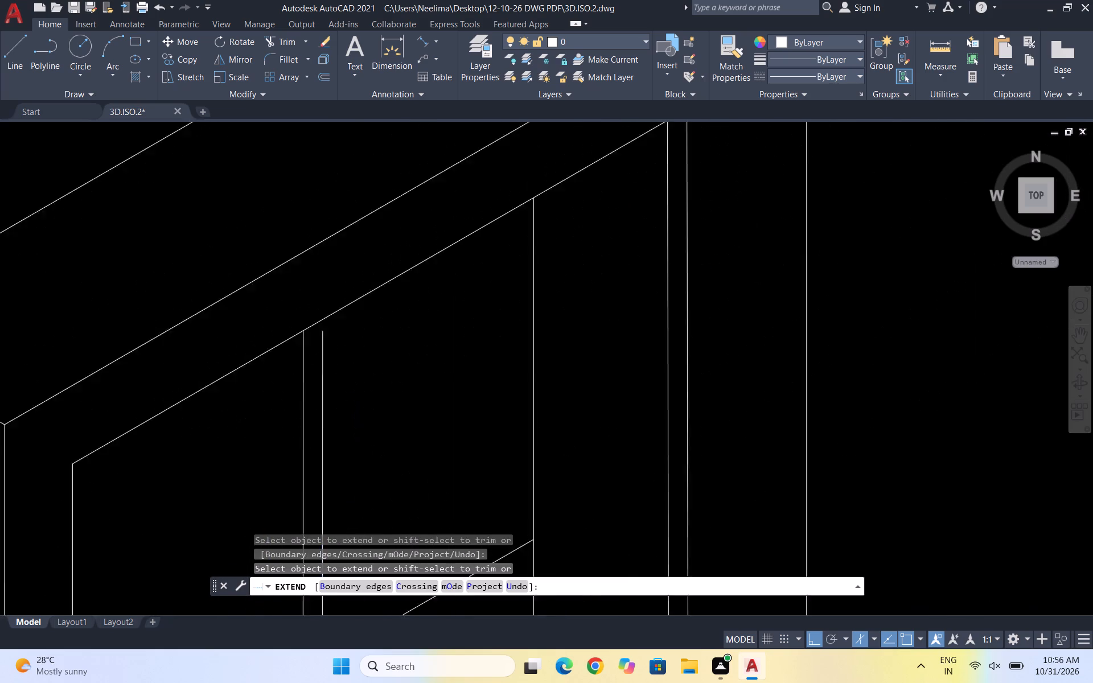
pyautogui.scroll(1, 318, 412)
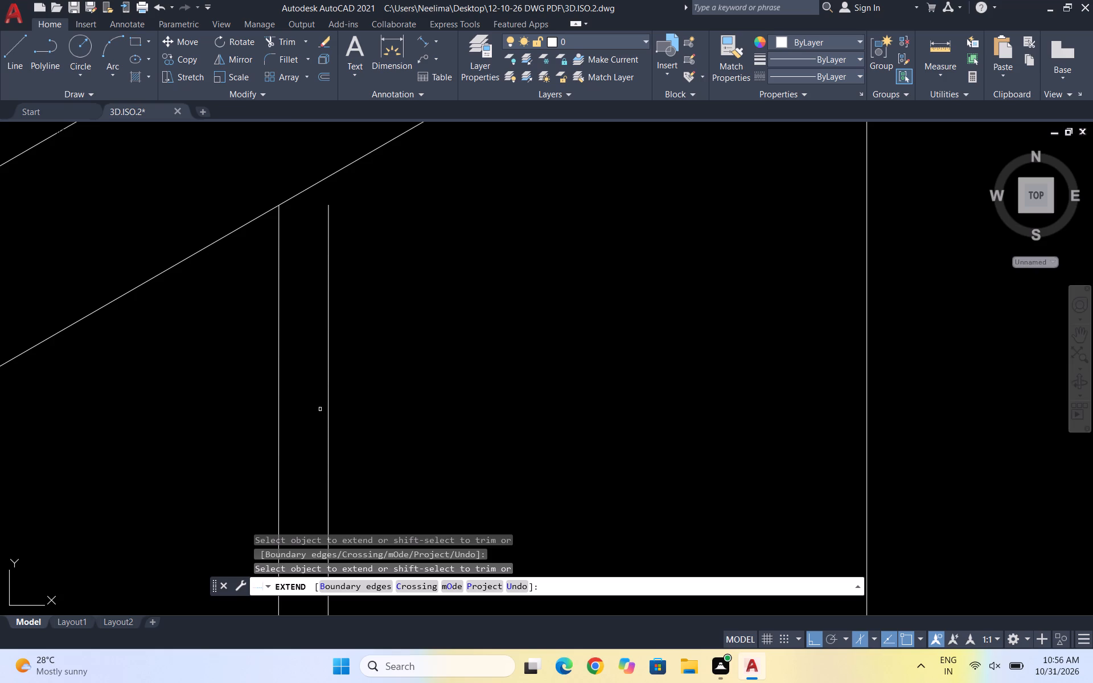
pyautogui.moveTo(320, 409); pyautogui.dragTo(328, 408)
pyautogui.click(356, 396)
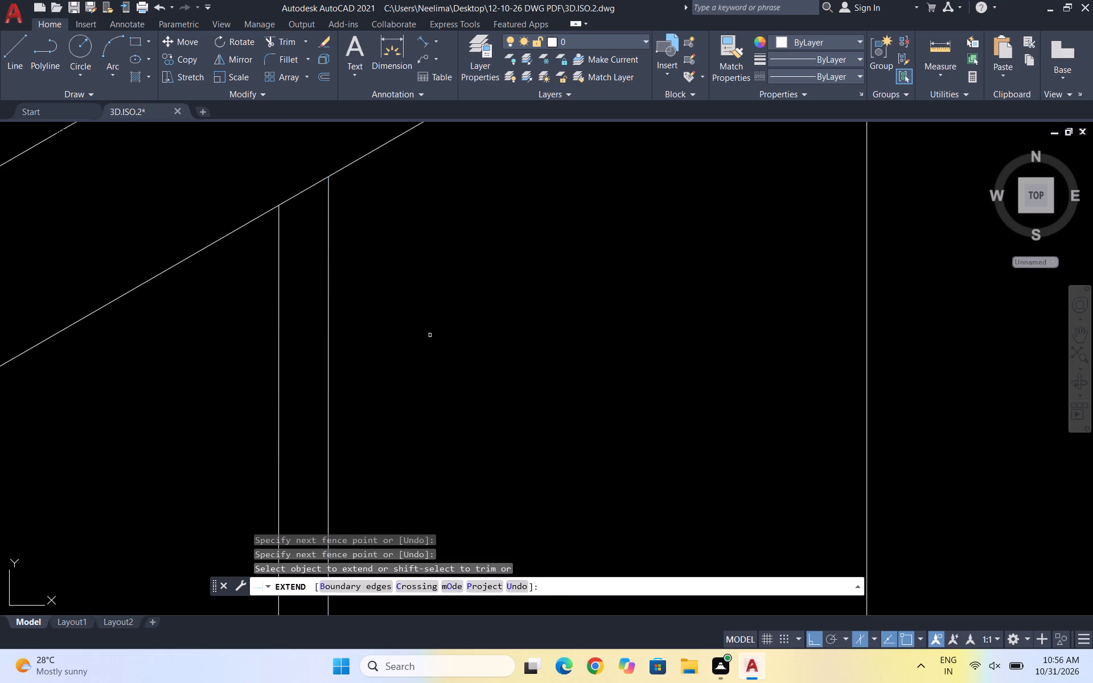
# Extend the upper shelf line's left end to the far line of the adjoining double divider.
pyautogui.scroll(-4, 441, 314)
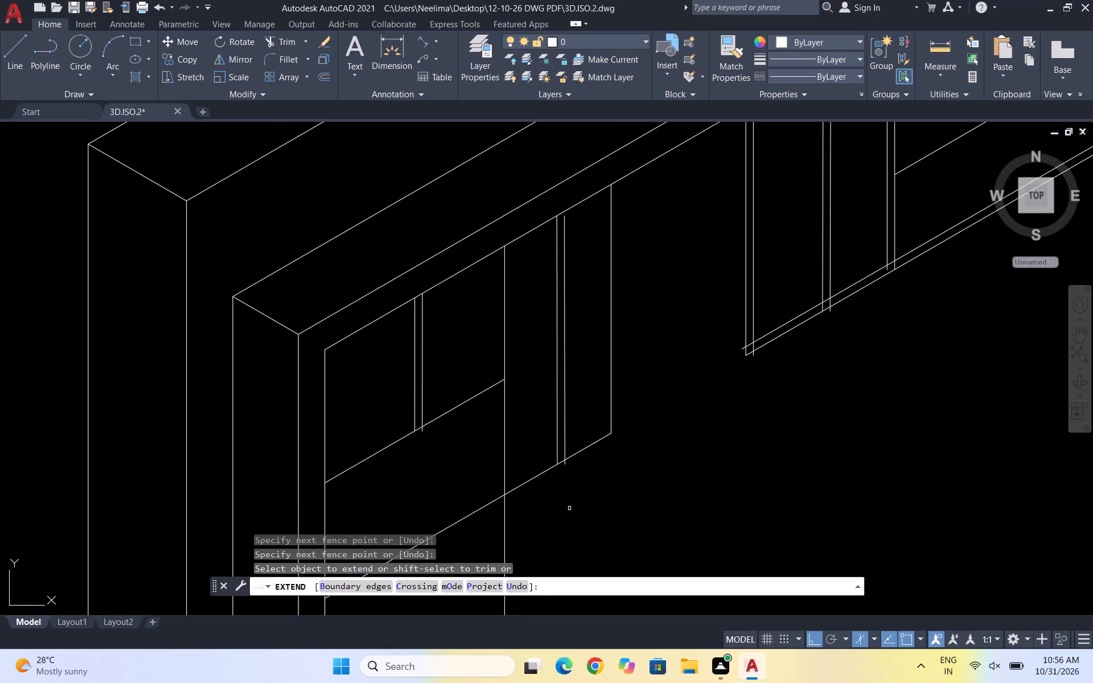
pyautogui.scroll(-1, 549, 398)
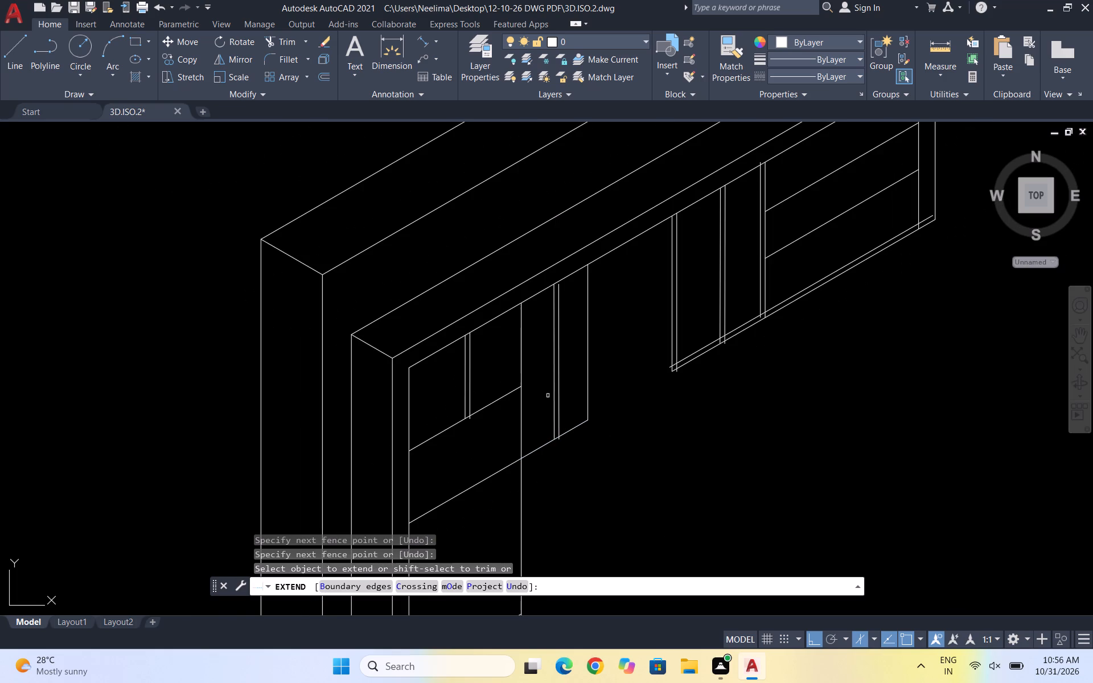
pyautogui.scroll(-2, 508, 400)
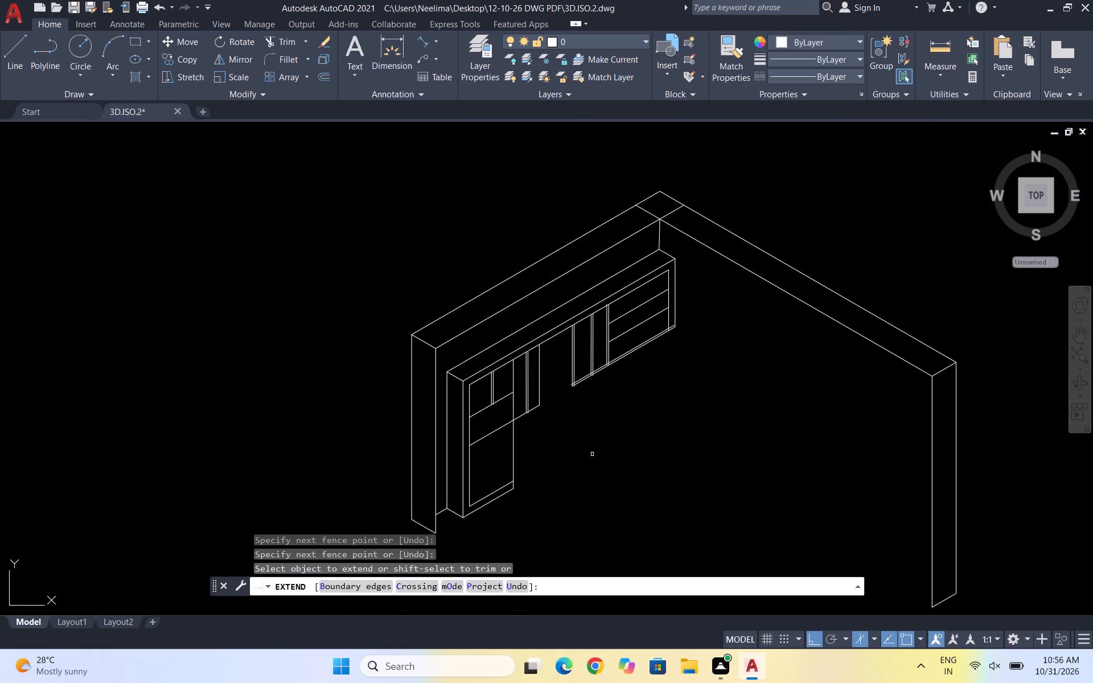
pyautogui.scroll(1, 592, 454)
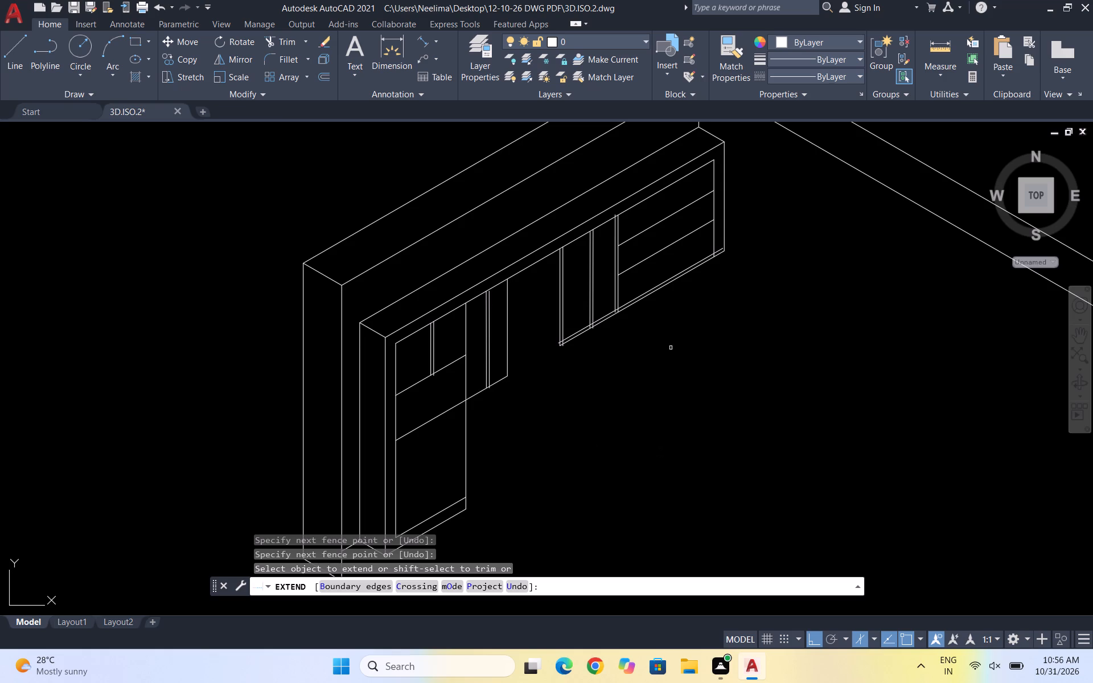
pyautogui.scroll(2, 708, 139)
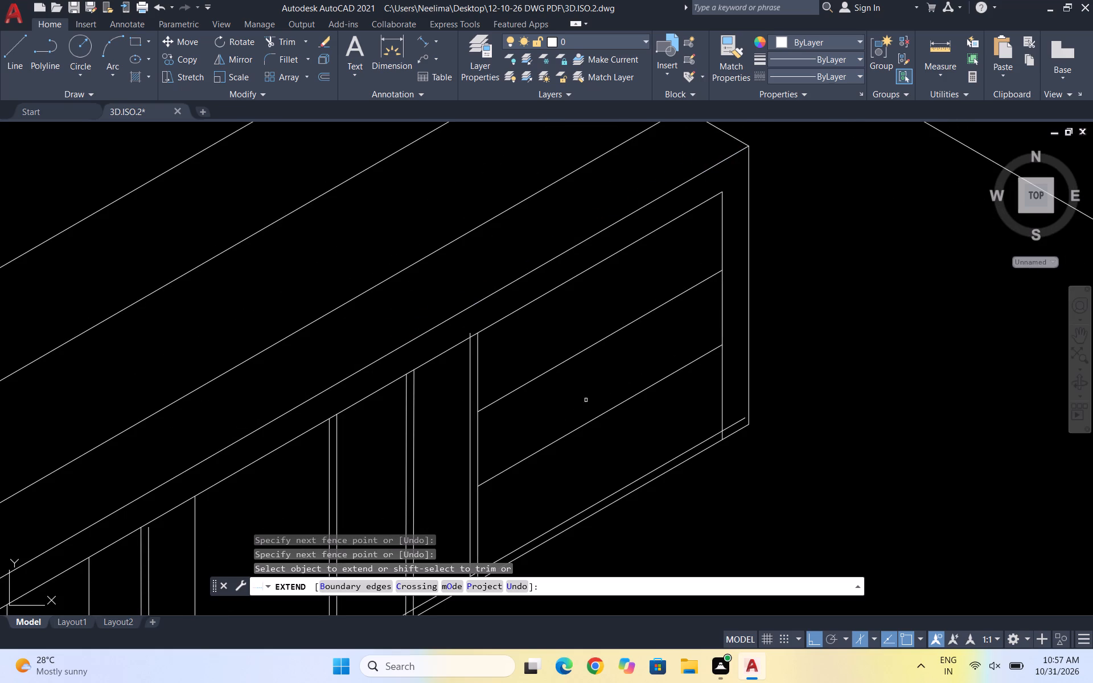
pyautogui.click(587, 349)
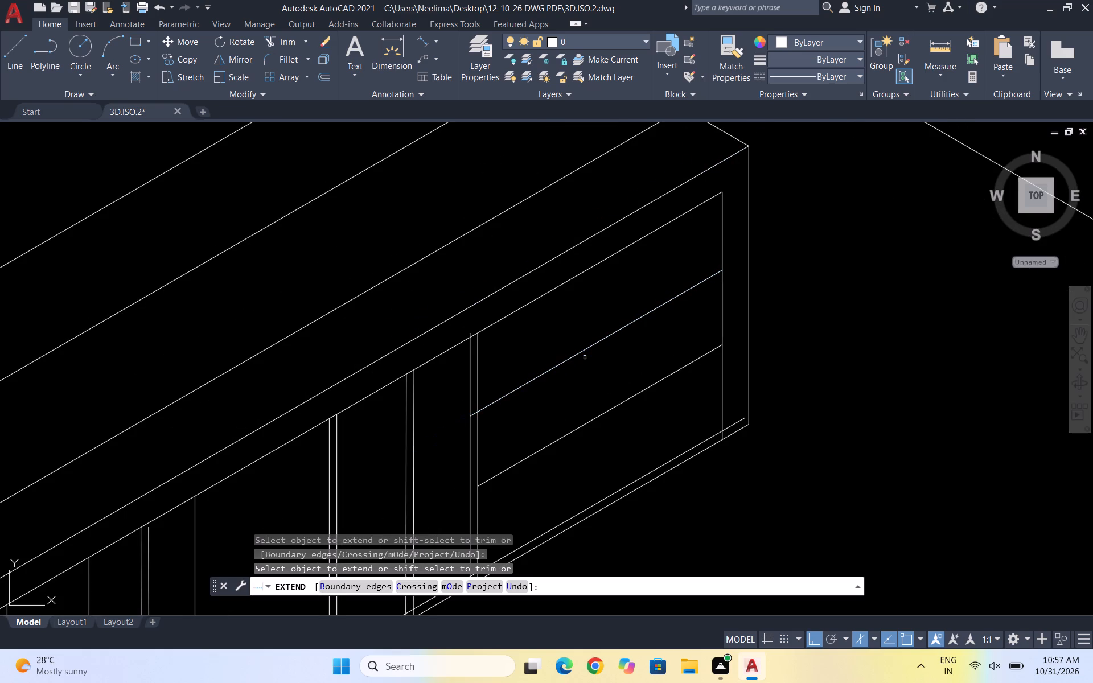
pyautogui.press('Escape')
pyautogui.press('Escape')
pyautogui.press('Escape')
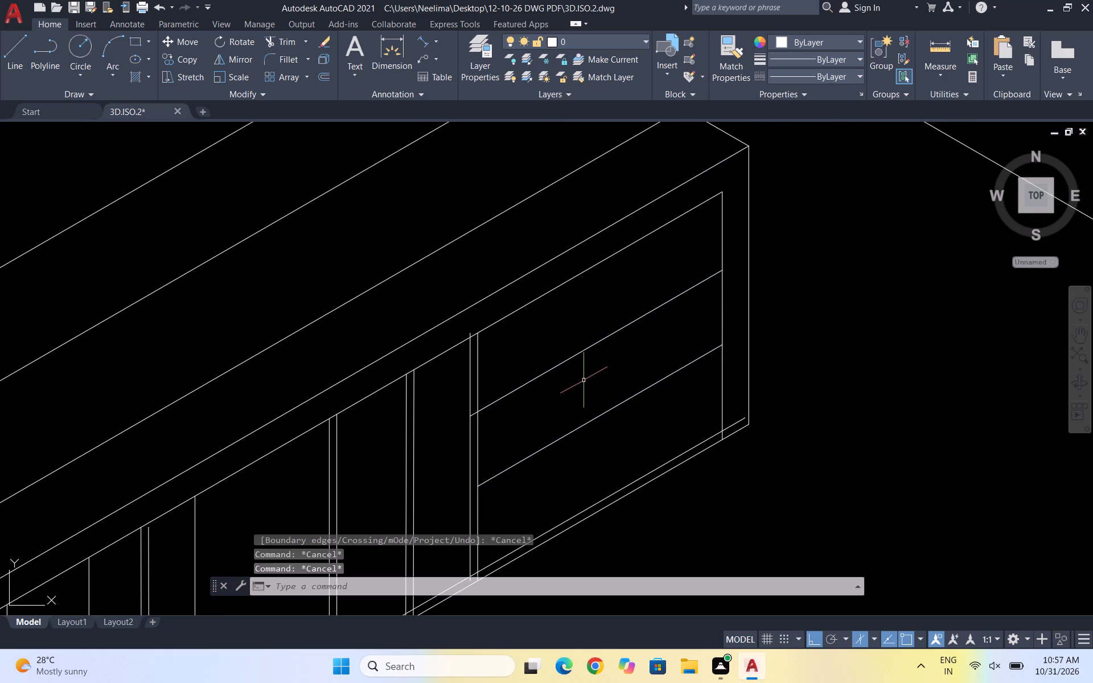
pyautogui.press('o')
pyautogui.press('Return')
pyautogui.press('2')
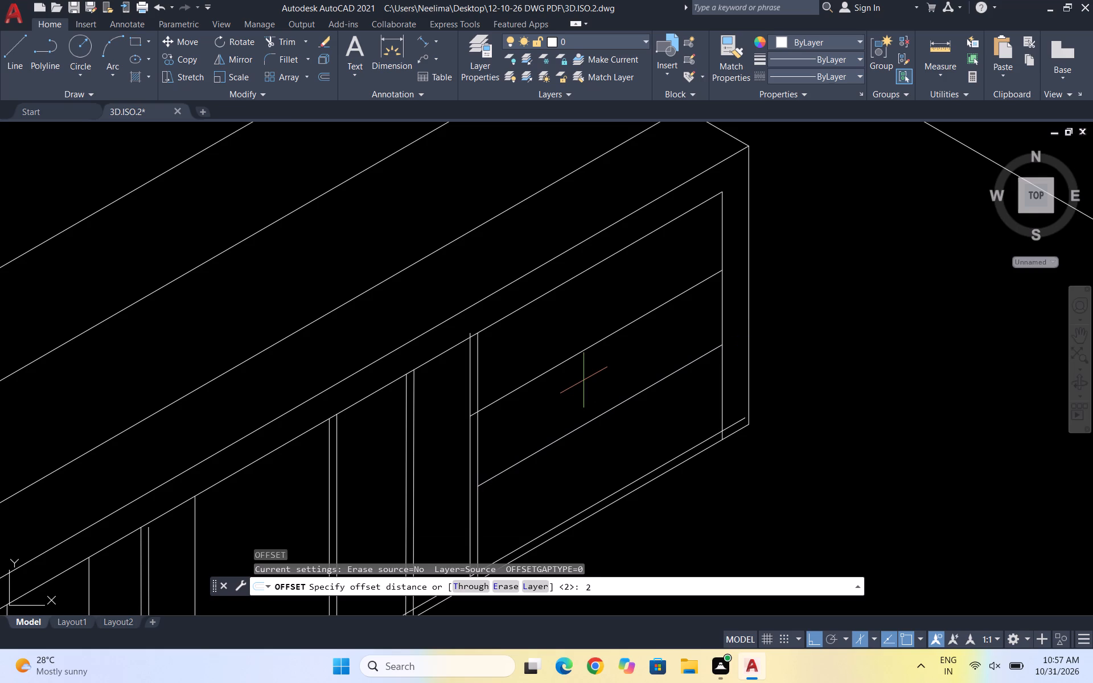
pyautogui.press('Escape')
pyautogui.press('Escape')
# Offset the upper and lower shelf lines in the right section by 2 upward.
pyautogui.press('o')
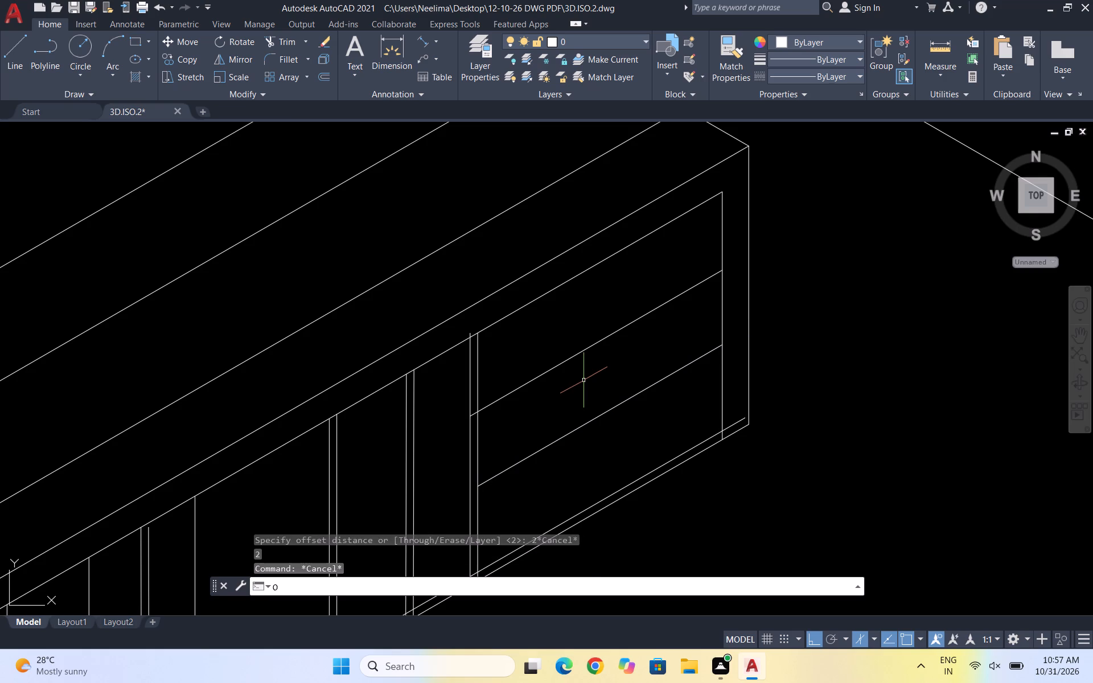
pyautogui.press('Return')
pyautogui.press('2')
pyautogui.press('Return')
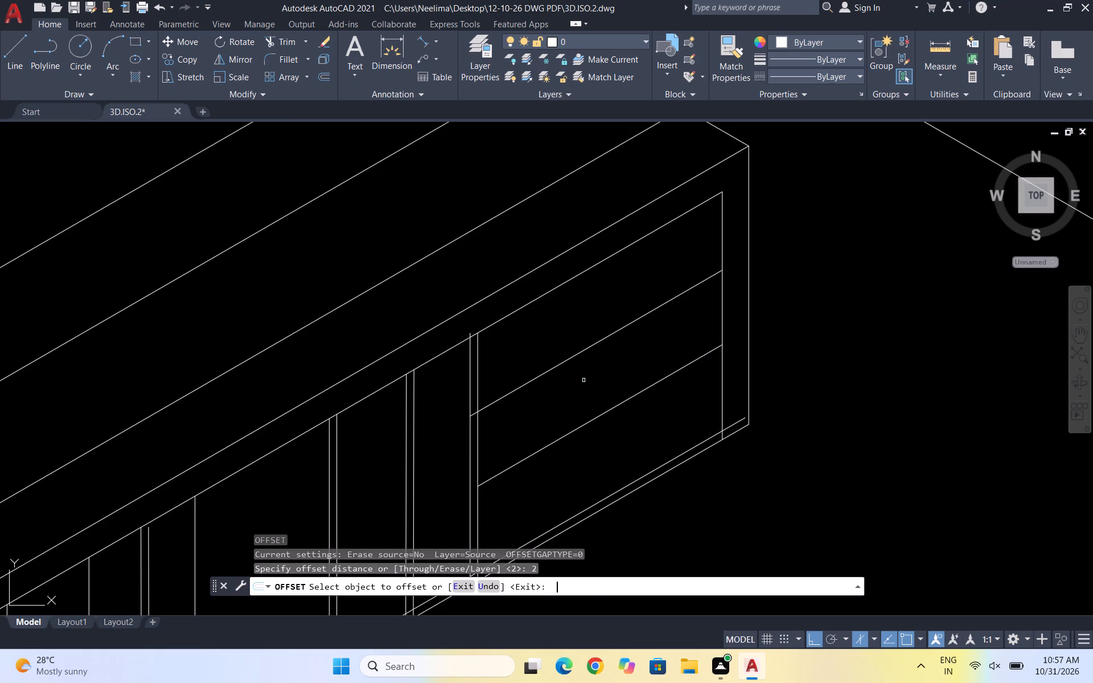
pyautogui.click(587, 345)
pyautogui.click(581, 338)
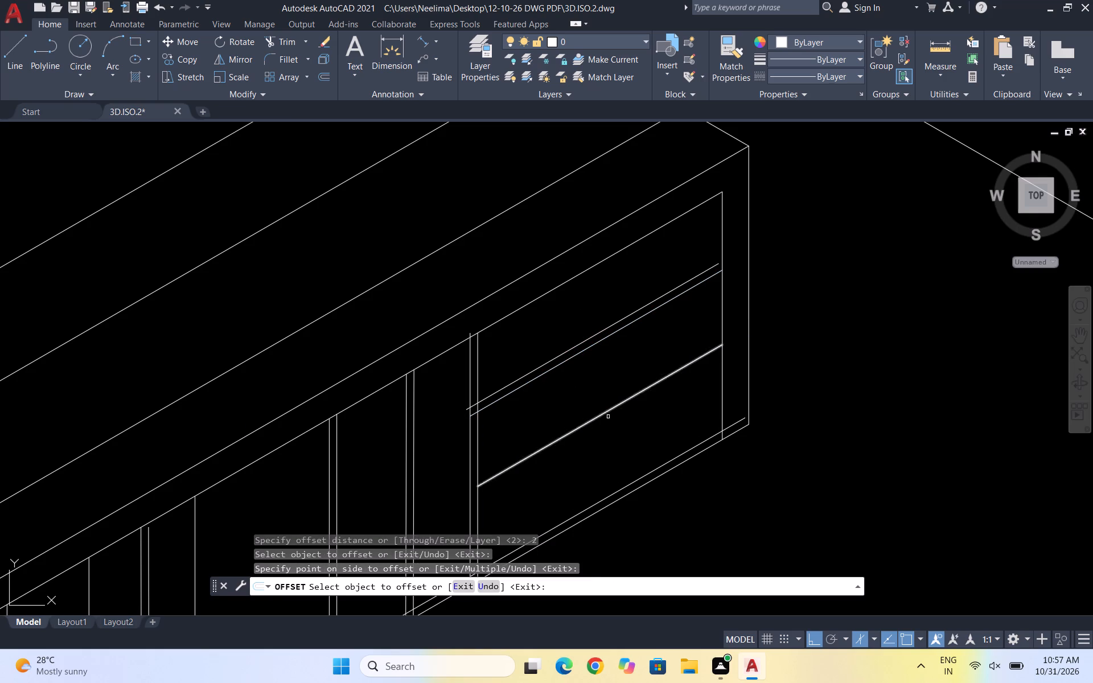
pyautogui.click(609, 410)
pyautogui.click(593, 393)
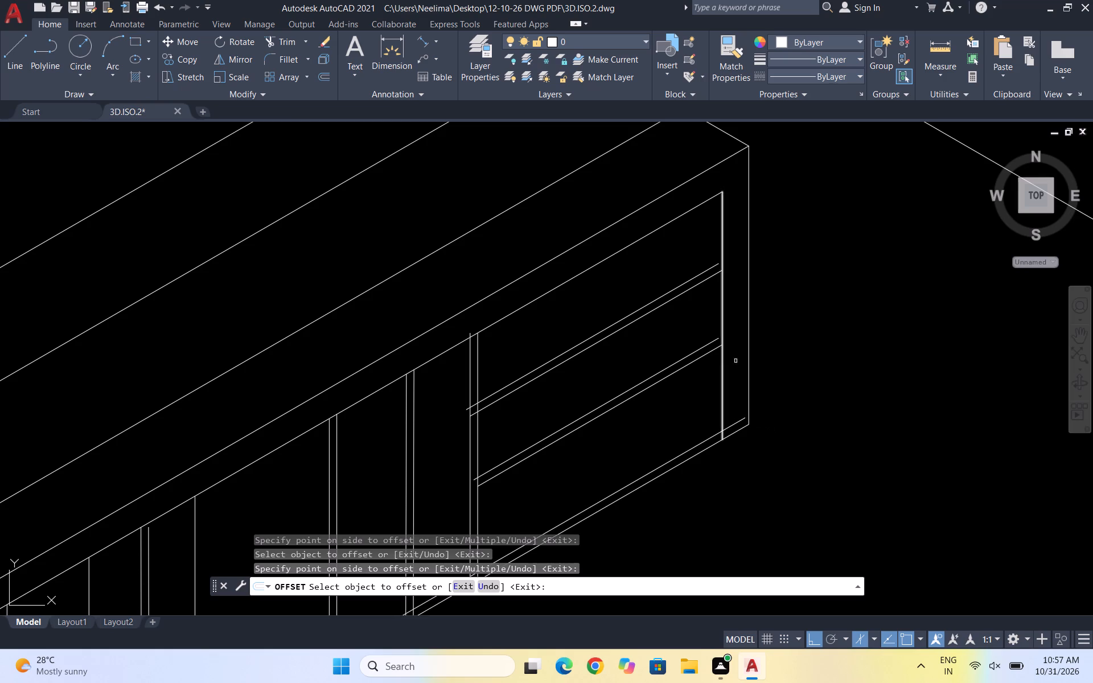
pyautogui.press('Escape')
# Extend the right ends of the two offset shelf lines in the right section to the right inner border.
pyautogui.write('EX')
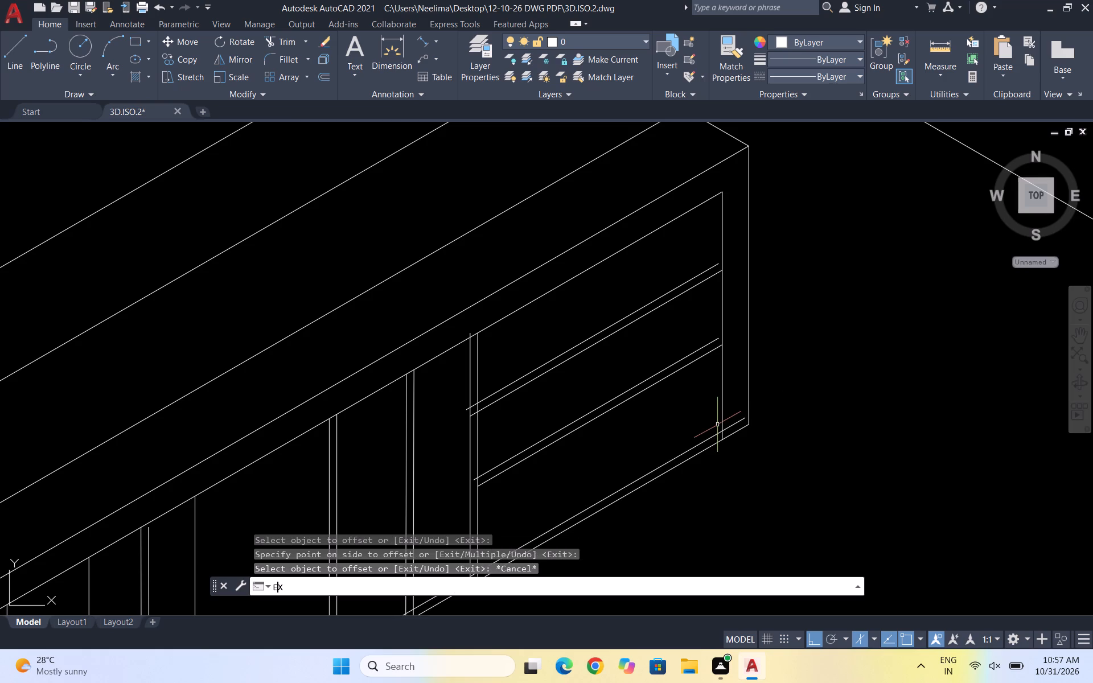
pyautogui.press('Return')
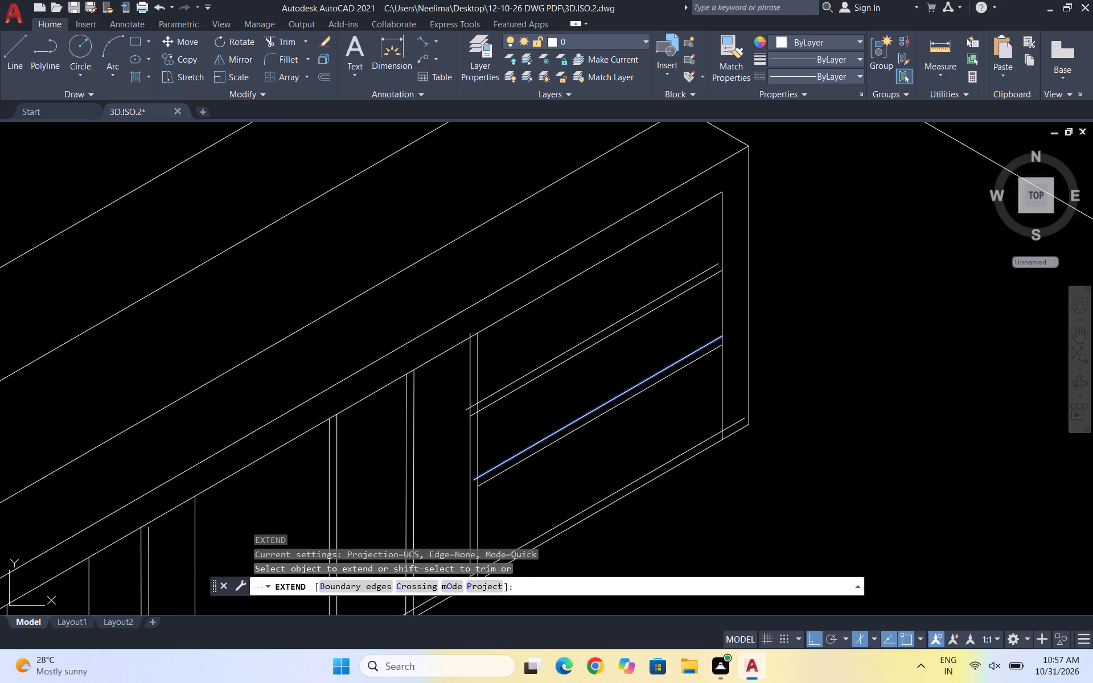
pyautogui.click(691, 355)
pyautogui.click(713, 267)
# Trim the left ends of the right section's shelf lines back to the adjoining divider's right-hand line and remove the leftover piece.
pyautogui.scroll(-1, 627, 310)
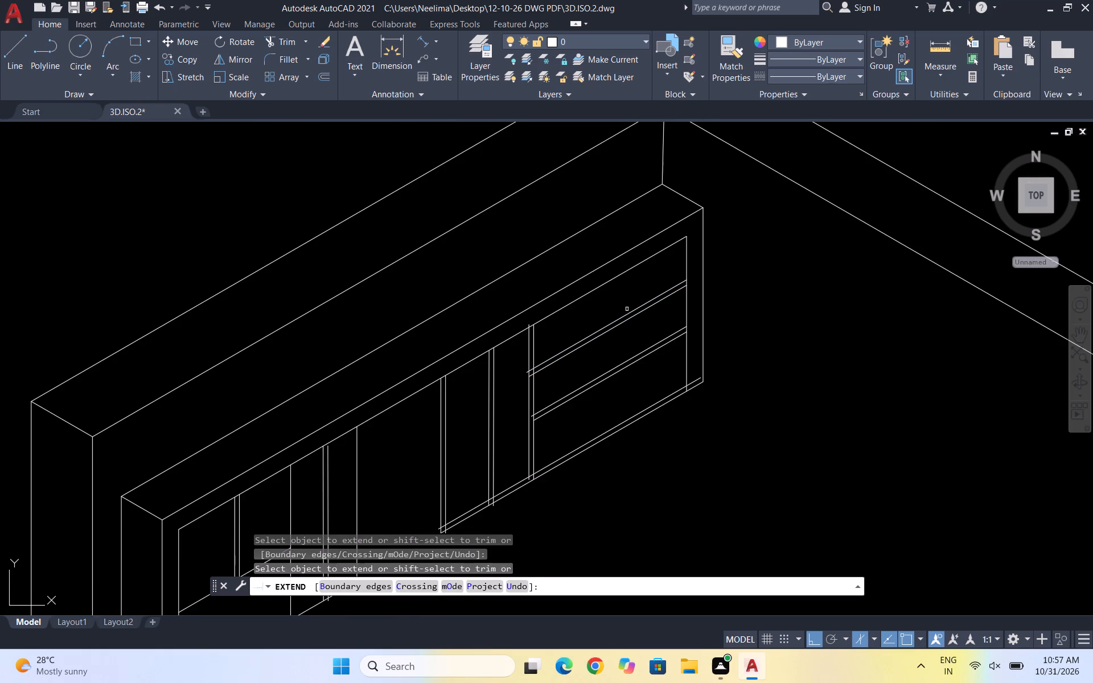
pyautogui.scroll(3, 517, 429)
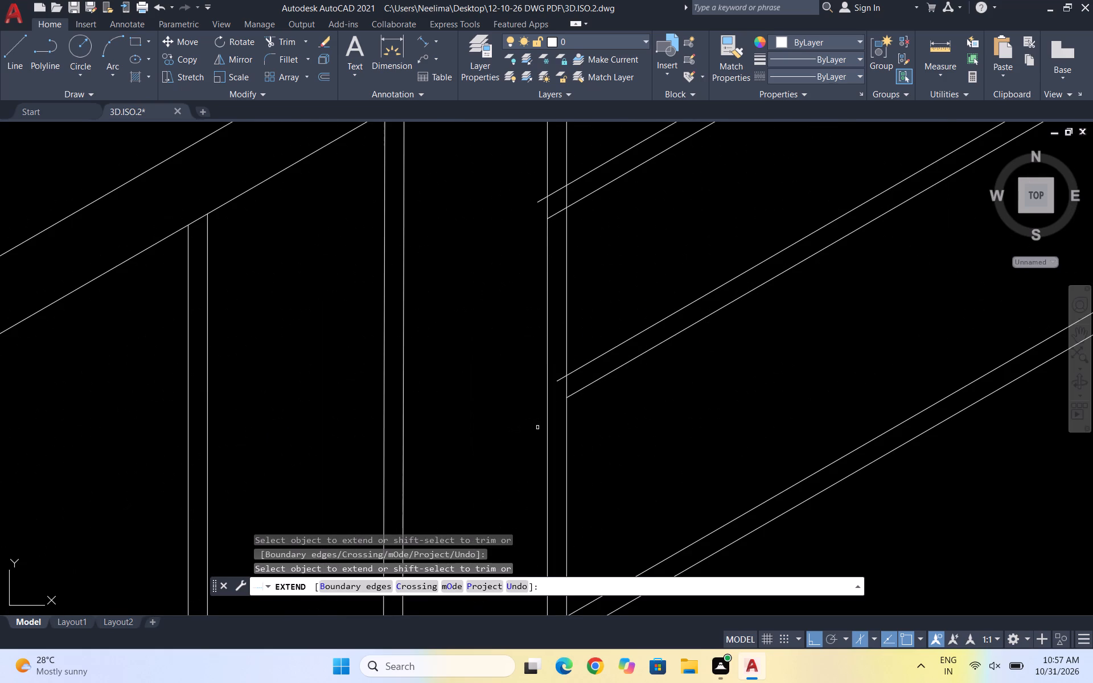
pyautogui.keyDown('shift'); pyautogui.click(561, 380); pyautogui.keyUp('shift')
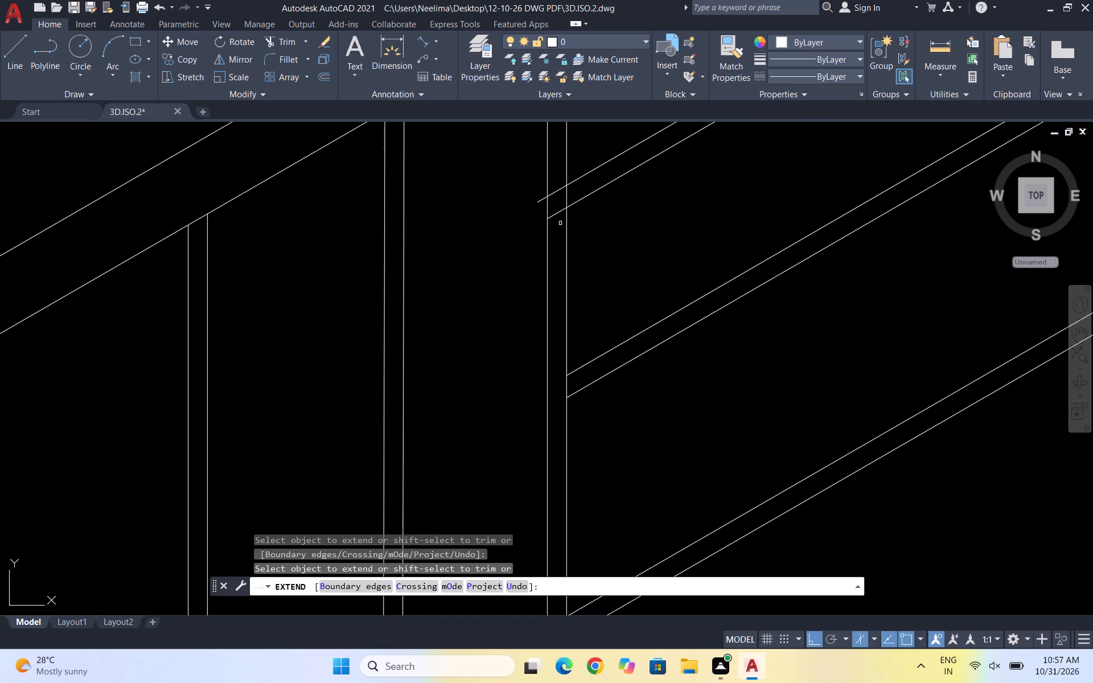
pyautogui.keyDown('shift'); pyautogui.click(560, 219); pyautogui.keyUp('shift')
pyautogui.keyDown('shift'); pyautogui.click(549, 186); pyautogui.keyUp('shift')
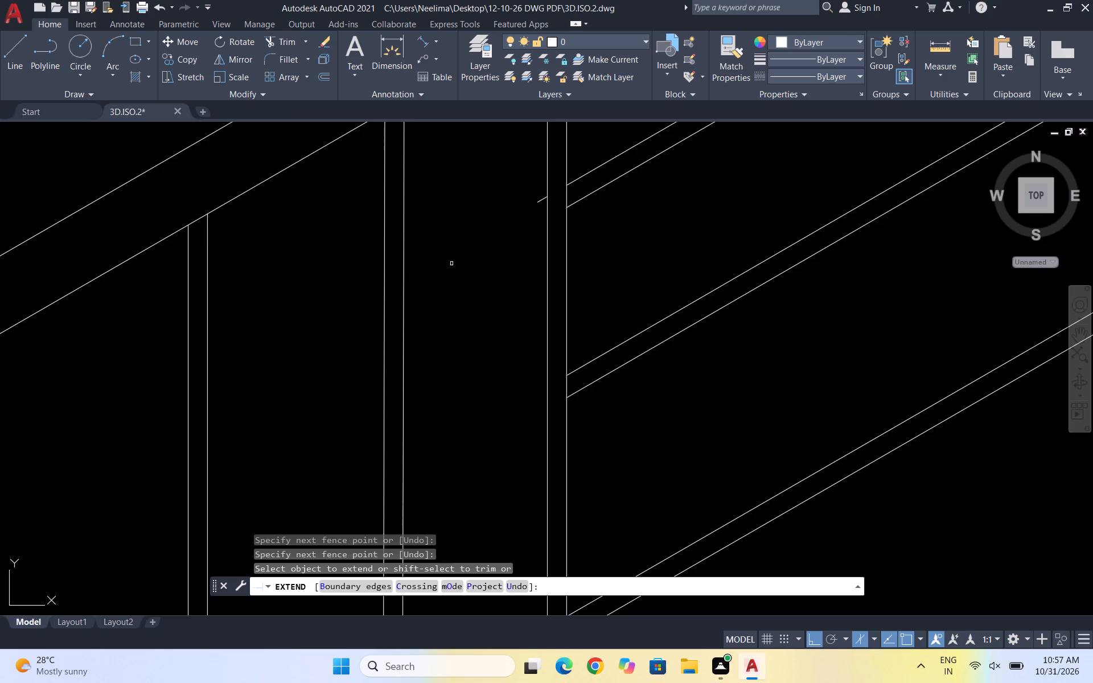
pyautogui.keyDown('shift'); pyautogui.click(540, 199); pyautogui.keyUp('shift')
# Trim the overshooting ends of the right inner border and lower inner border so they meet in a clean corner.
pyautogui.scroll(-3, 519, 207)
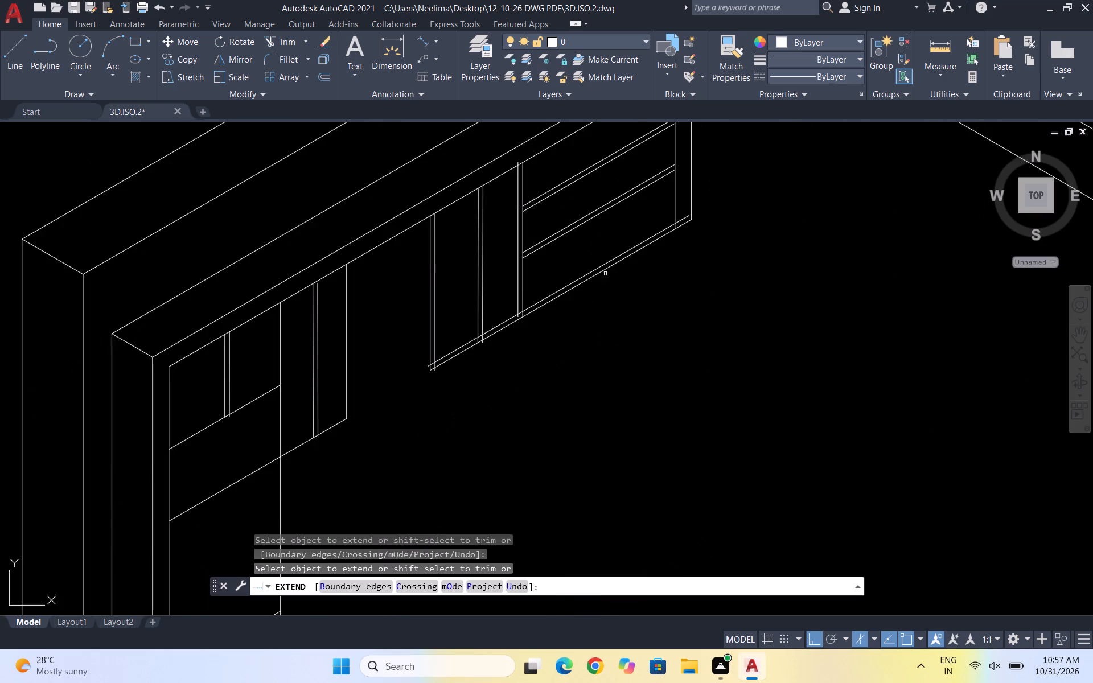
pyautogui.scroll(-1, 588, 285)
pyautogui.scroll(2, 681, 178)
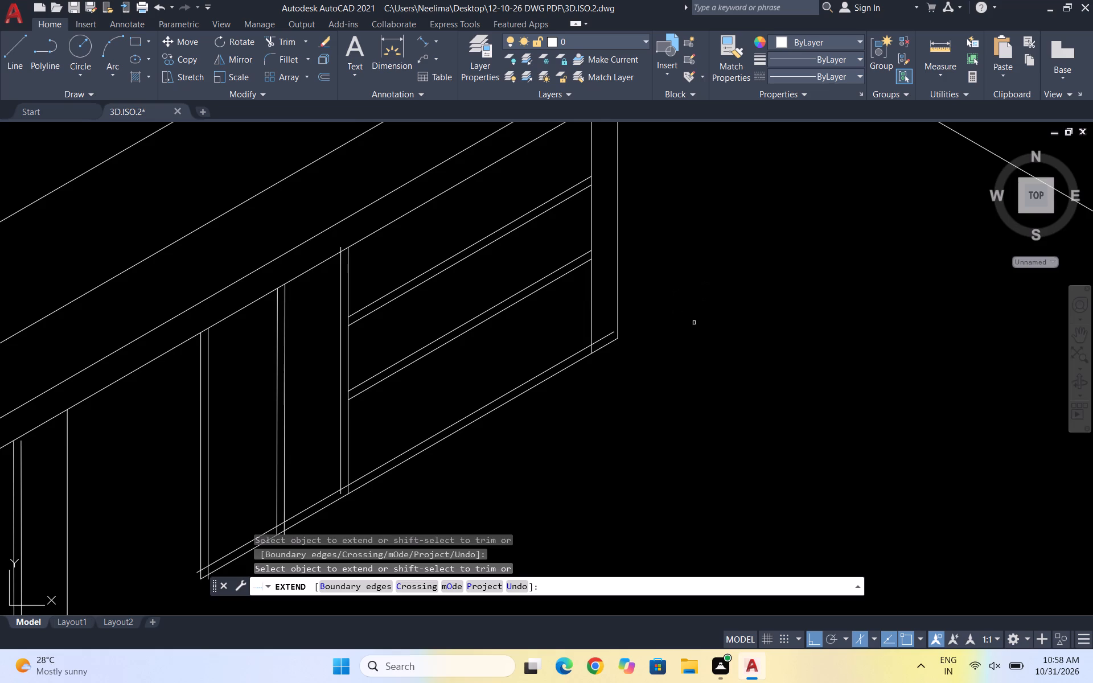
pyautogui.scroll(-1, 686, 307)
pyautogui.keyDown('shift'); pyautogui.scroll(5, 628, 343); pyautogui.keyUp('shift')
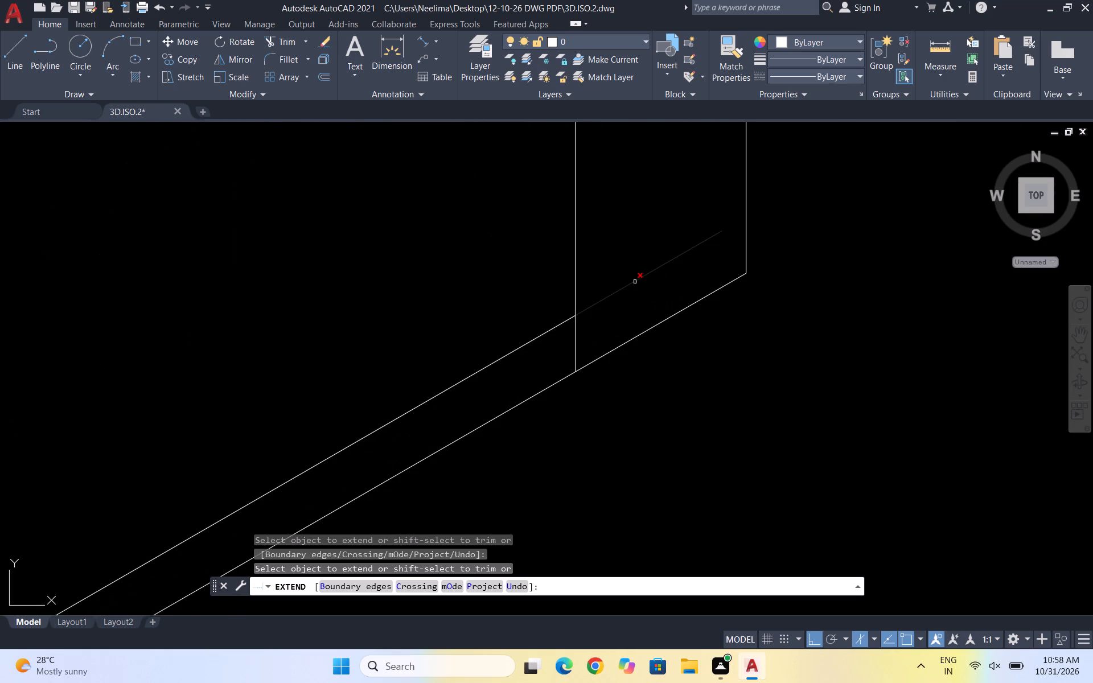
pyautogui.keyDown('shift'); pyautogui.moveTo(642, 260); pyautogui.dragTo(536, 360); pyautogui.keyUp('shift')
pyautogui.scroll(-3, 921, 191)
pyautogui.scroll(-1, 517, 408)
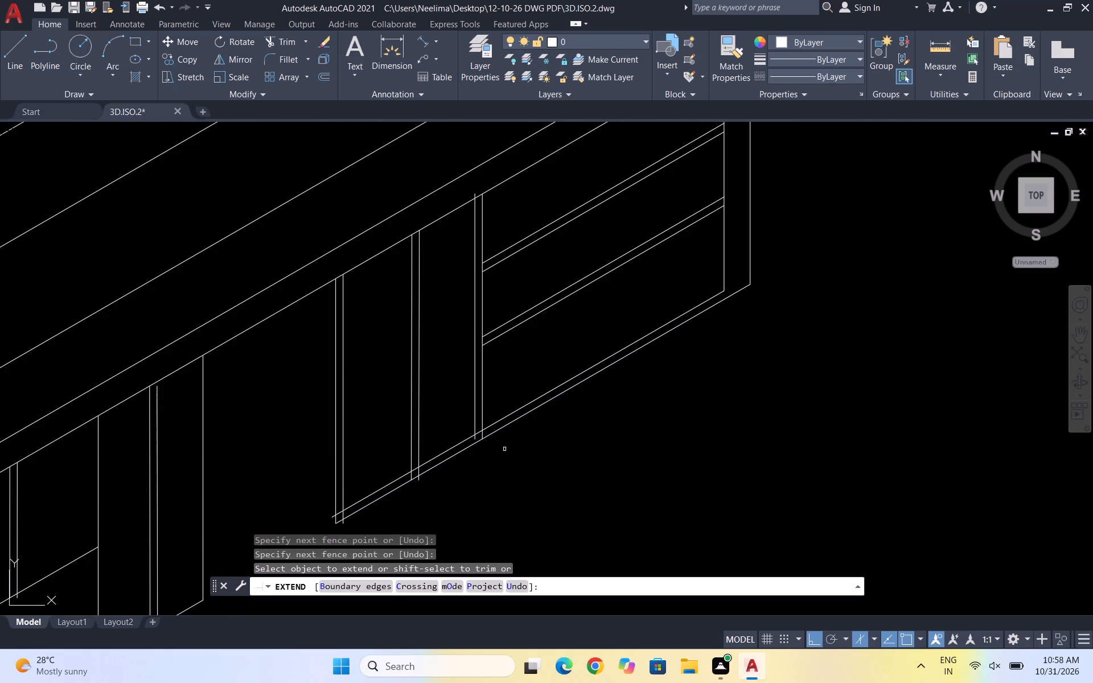
# Trim the lower inner border and the left edge's inner line where they cross at the right section's lower-left corner.
pyautogui.scroll(3, 482, 462)
pyautogui.scroll(-2, 414, 393)
pyautogui.scroll(3, 225, 483)
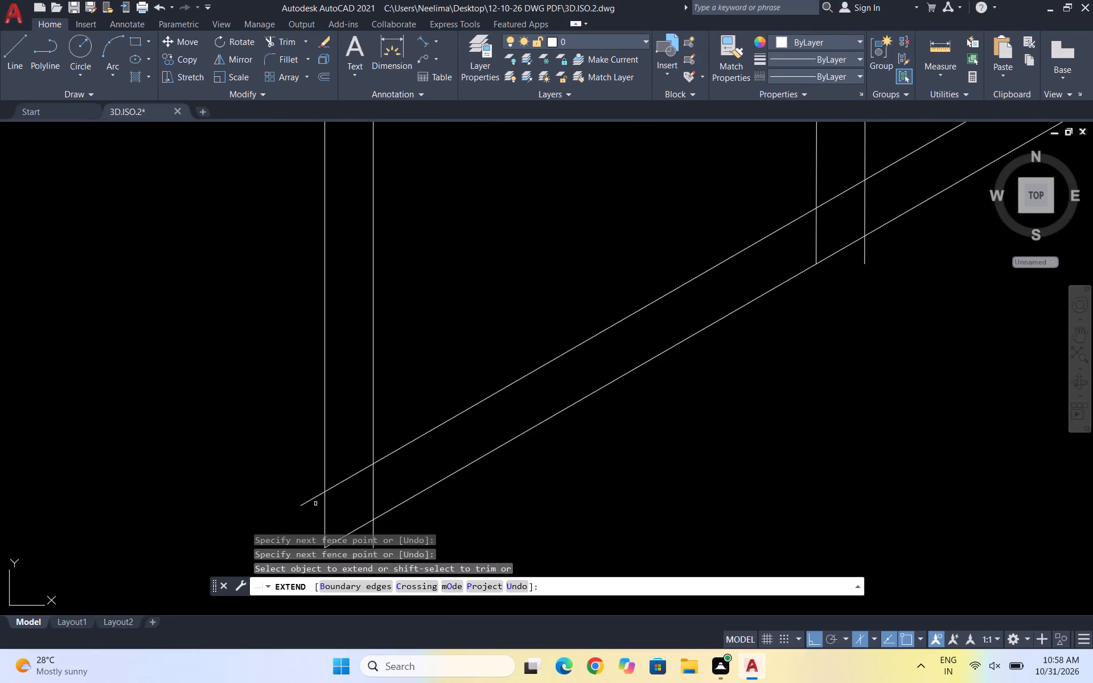
pyautogui.keyDown('shift'); pyautogui.moveTo(342, 449); pyautogui.dragTo(417, 482); pyautogui.keyUp('shift')
# Trim the crossing line pieces where the right section's middle and right double dividers meet the lower inner border.
pyautogui.scroll(-2, 392, 462)
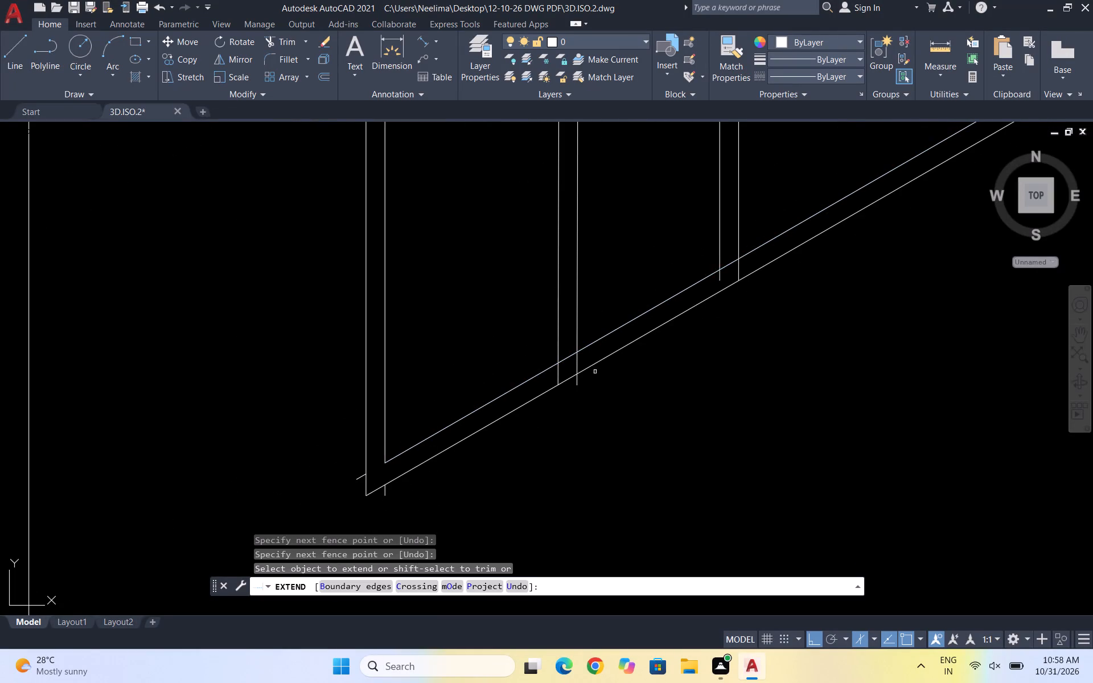
pyautogui.scroll(3, 591, 372)
pyautogui.keyDown('shift'); pyautogui.moveTo(450, 403); pyautogui.dragTo(617, 328); pyautogui.keyUp('shift')
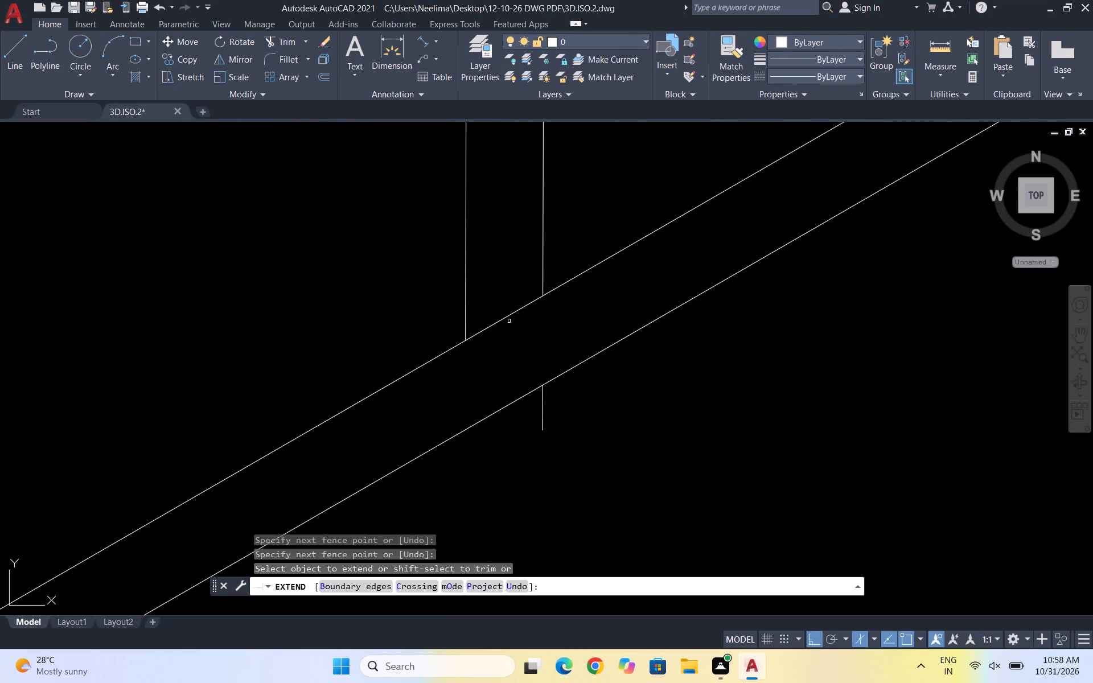
pyautogui.keyDown('shift'); pyautogui.moveTo(507, 314); pyautogui.dragTo(504, 340); pyautogui.keyUp('shift')
pyautogui.keyDown('shift'); pyautogui.scroll(-2, 500, 337); pyautogui.keyUp('shift')
pyautogui.keyDown('shift'); pyautogui.scroll(-2, 612, 324); pyautogui.keyUp('shift')
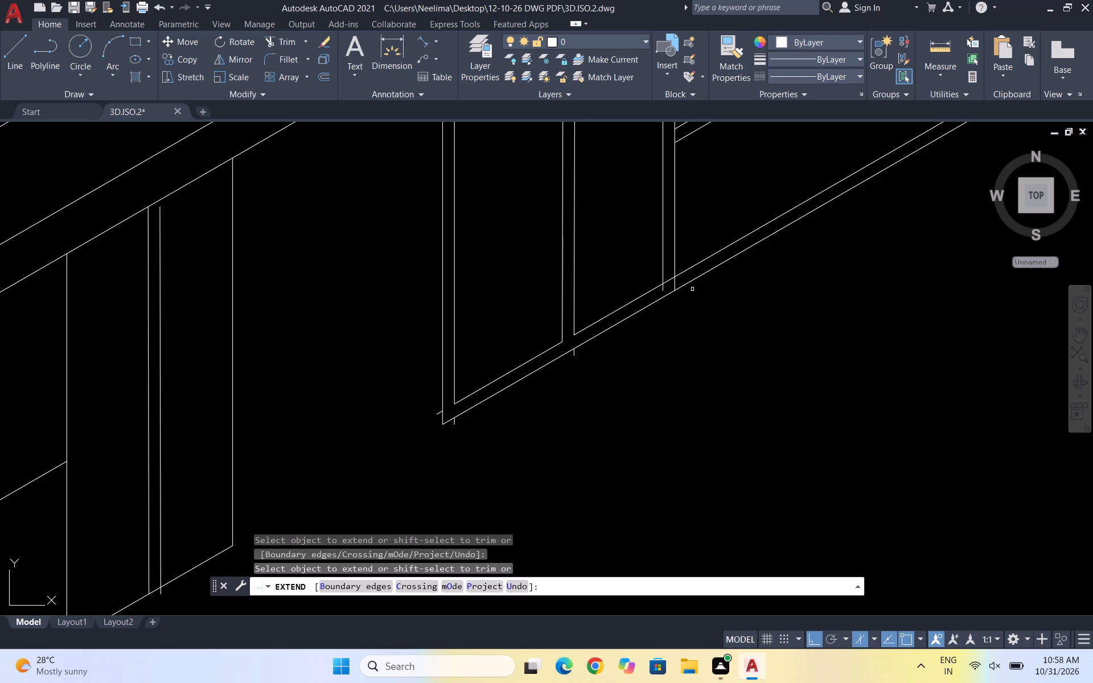
pyautogui.keyDown('shift'); pyautogui.scroll(3, 675, 286); pyautogui.keyUp('shift')
pyautogui.keyDown('shift'); pyautogui.scroll(2, 621, 281); pyautogui.keyUp('shift')
pyautogui.moveTo(690, 203); pyautogui.dragTo(683, 212)
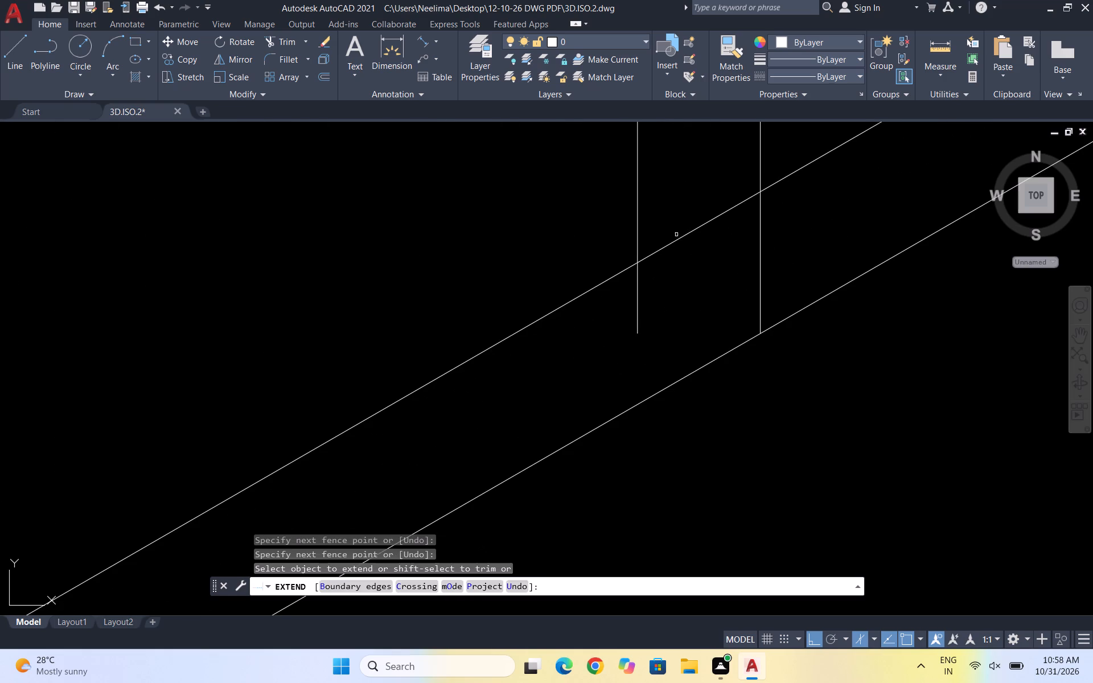
pyautogui.keyDown('shift'); pyautogui.moveTo(679, 215); pyautogui.dragTo(634, 283); pyautogui.keyUp('shift')
# Remove the leftover line stubs outside the right section's lower-left corner and below its middle divider.
pyautogui.scroll(-4, 708, 250)
pyautogui.scroll(4, 338, 475)
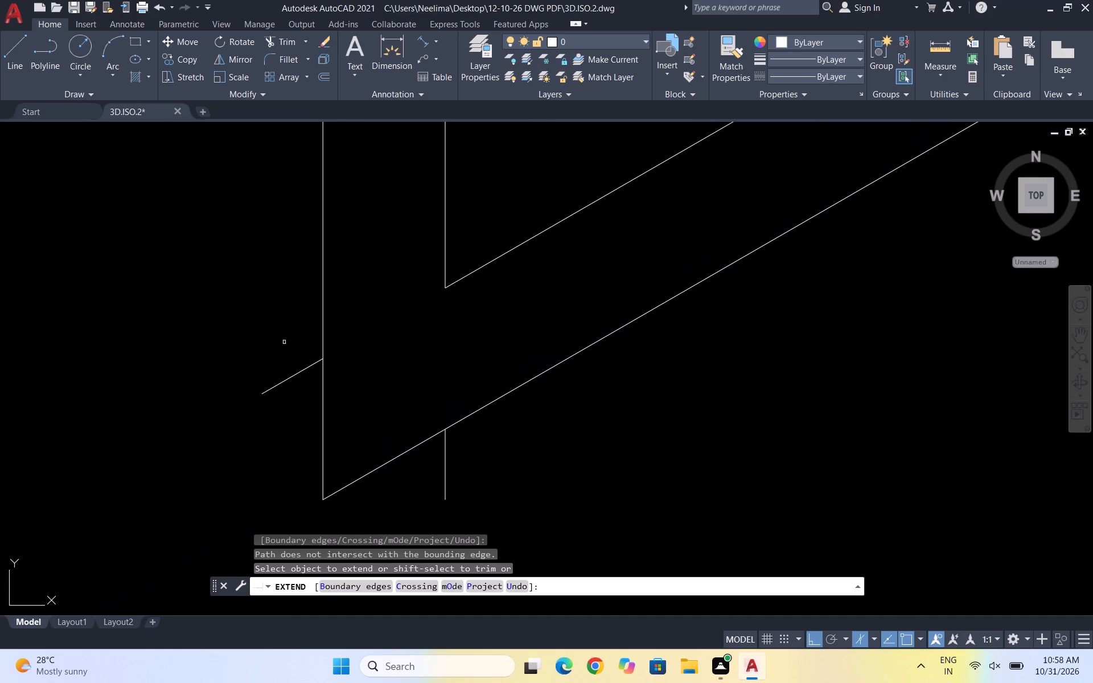
pyautogui.moveTo(278, 355); pyautogui.dragTo(274, 460)
pyautogui.keyDown('shift'); pyautogui.moveTo(295, 382); pyautogui.dragTo(274, 303); pyautogui.keyUp('shift')
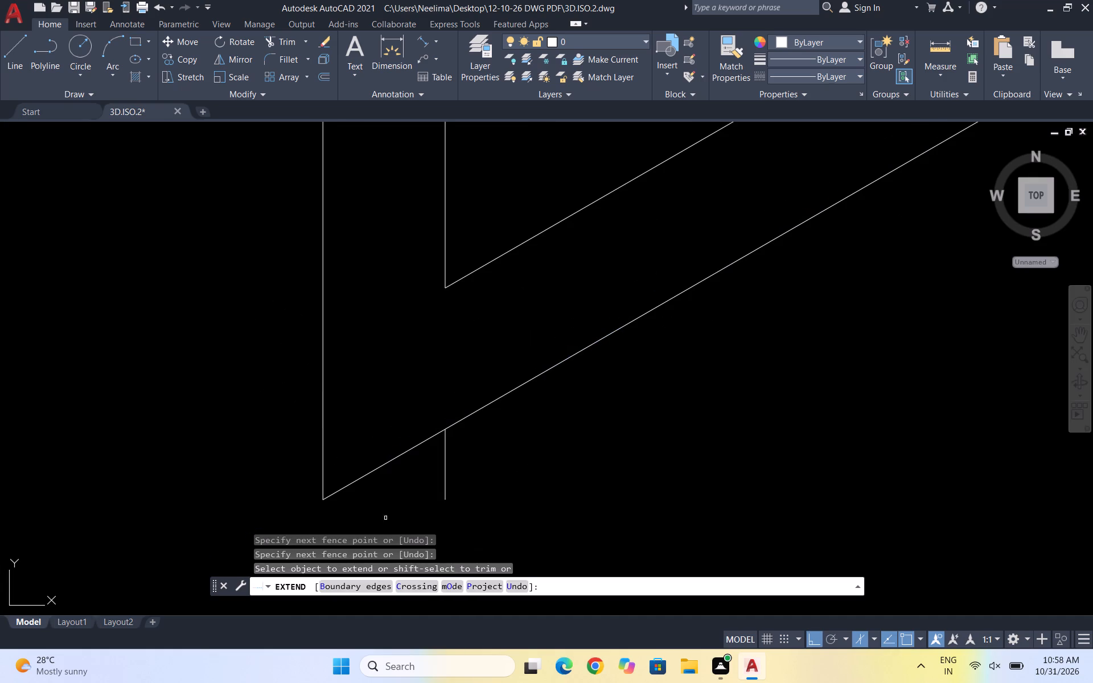
pyautogui.keyDown('shift'); pyautogui.moveTo(428, 487); pyautogui.dragTo(465, 461); pyautogui.keyUp('shift')
pyautogui.keyDown('shift'); pyautogui.scroll(-3, 457, 464); pyautogui.keyUp('shift')
pyautogui.scroll(-2, 680, 422)
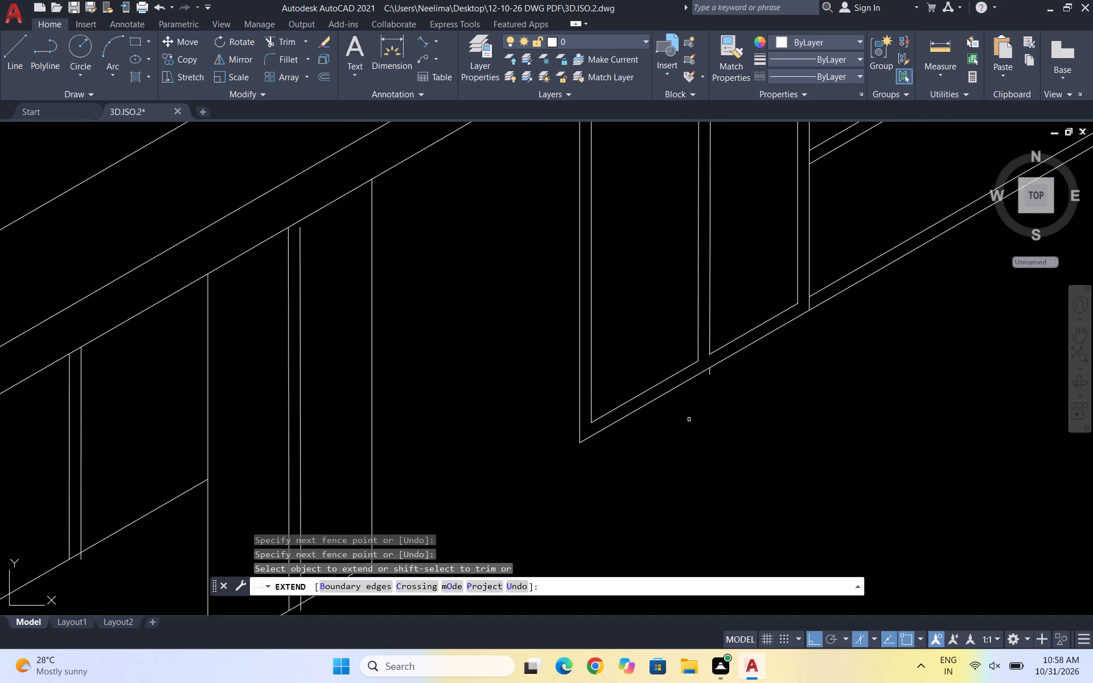
pyautogui.scroll(3, 723, 377)
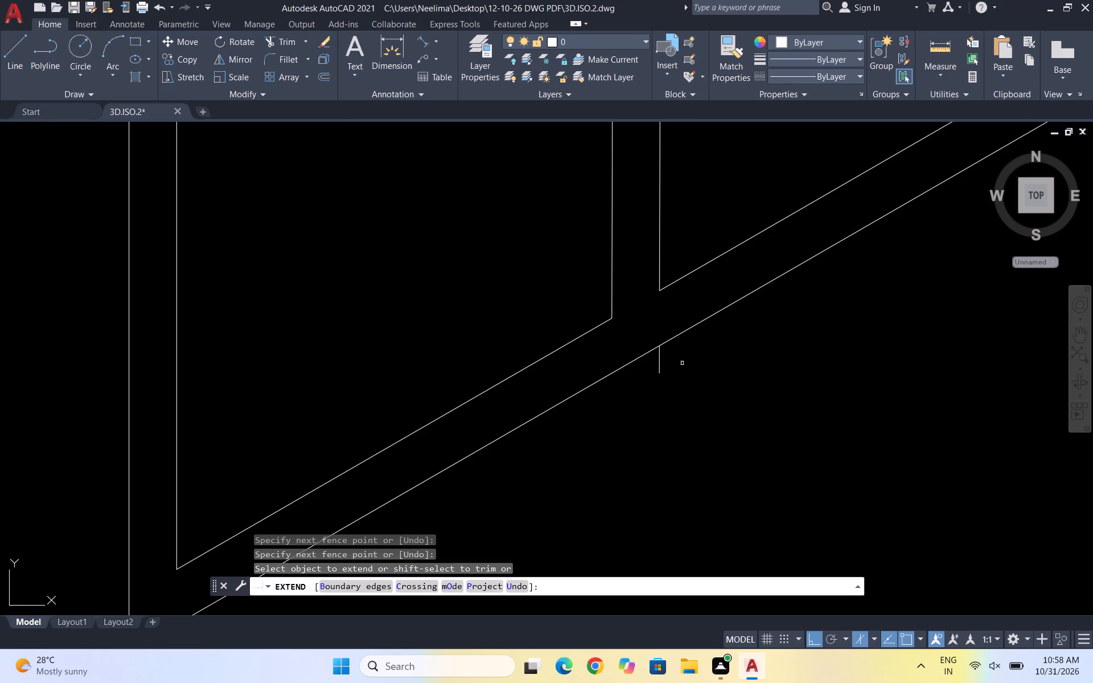
pyautogui.keyDown('shift'); pyautogui.moveTo(682, 349); pyautogui.dragTo(670, 352); pyautogui.keyUp('shift')
pyautogui.keyDown('shift'); pyautogui.click(648, 373); pyautogui.keyUp('shift')
# Trim the right double divider's left-hand line where it overshoots the top inner border.
pyautogui.scroll(-4, 594, 426)
pyautogui.scroll(-2, 767, 402)
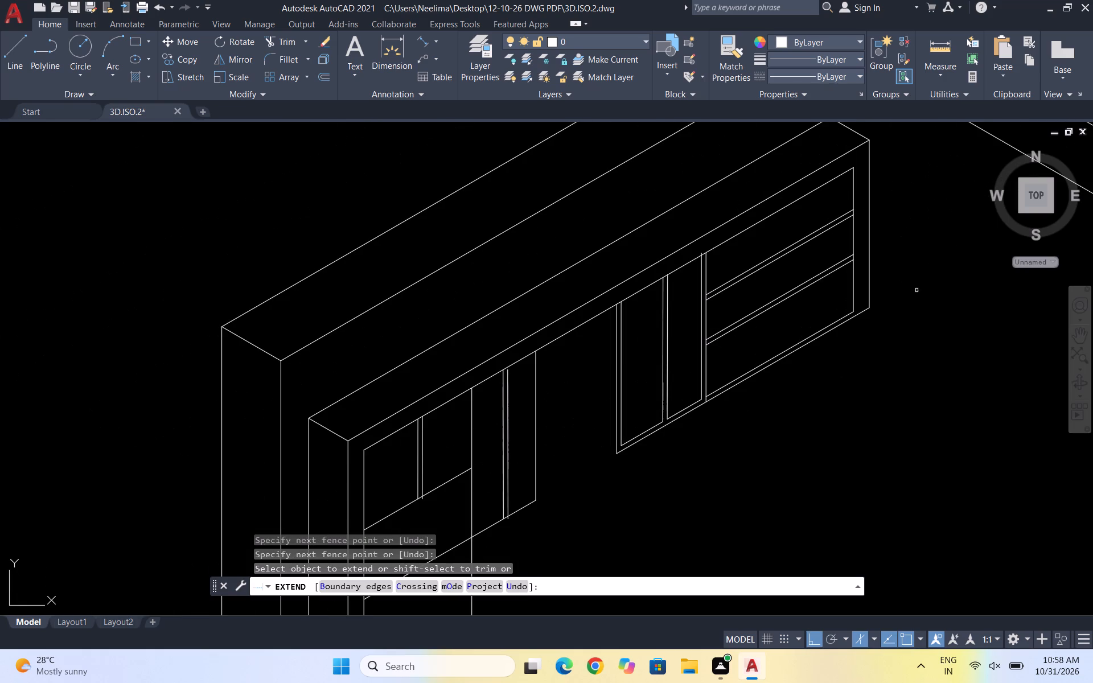
pyautogui.scroll(4, 697, 249)
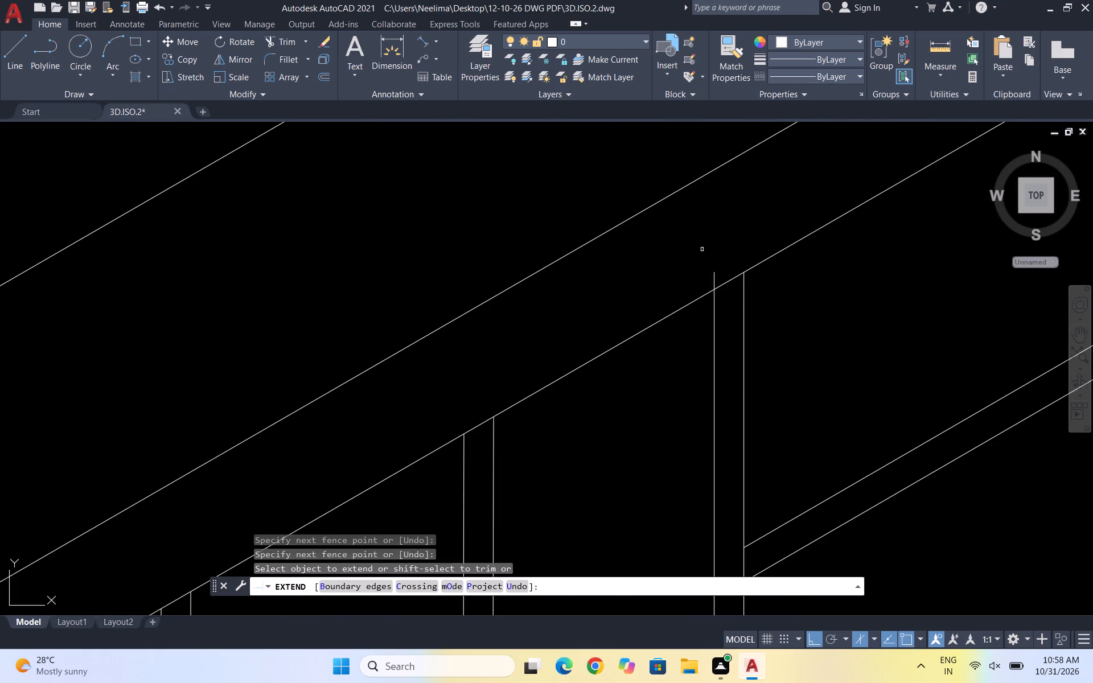
pyautogui.keyDown('shift'); pyautogui.click(720, 274); pyautogui.keyUp('shift')
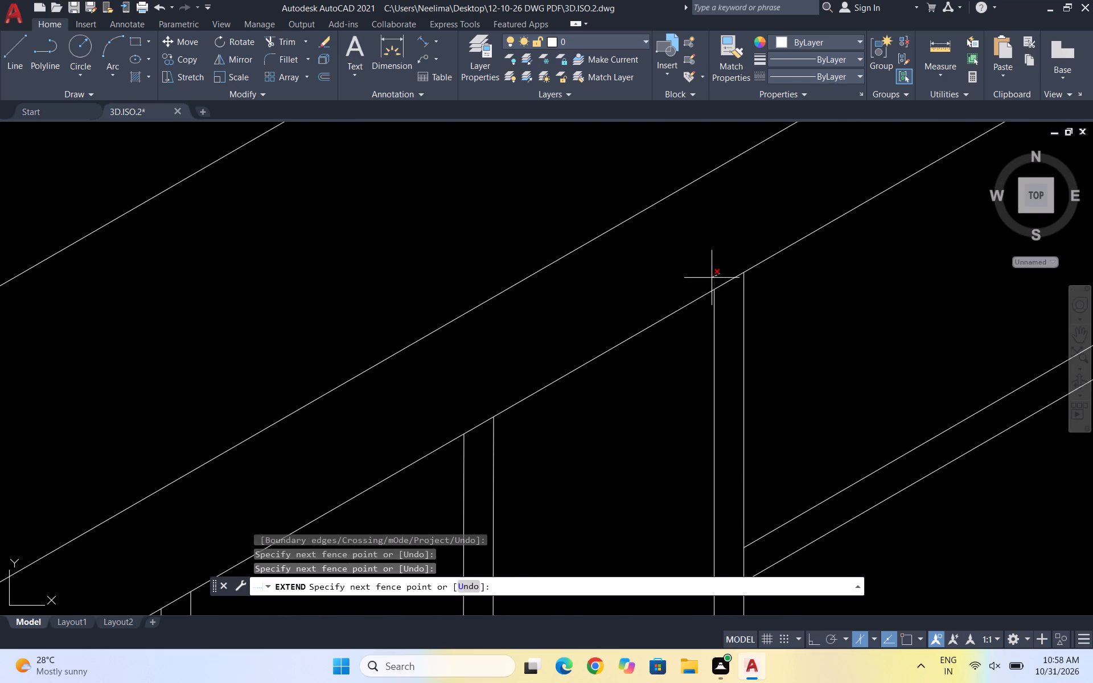
pyautogui.keyDown('shift'); pyautogui.click(711, 278); pyautogui.keyUp('shift')
# Trim the lower overshoots of the left section's two double dividers, one at the shelf line and one at the bottom edge.
pyautogui.scroll(-3, 706, 240)
pyautogui.scroll(-1, 935, 330)
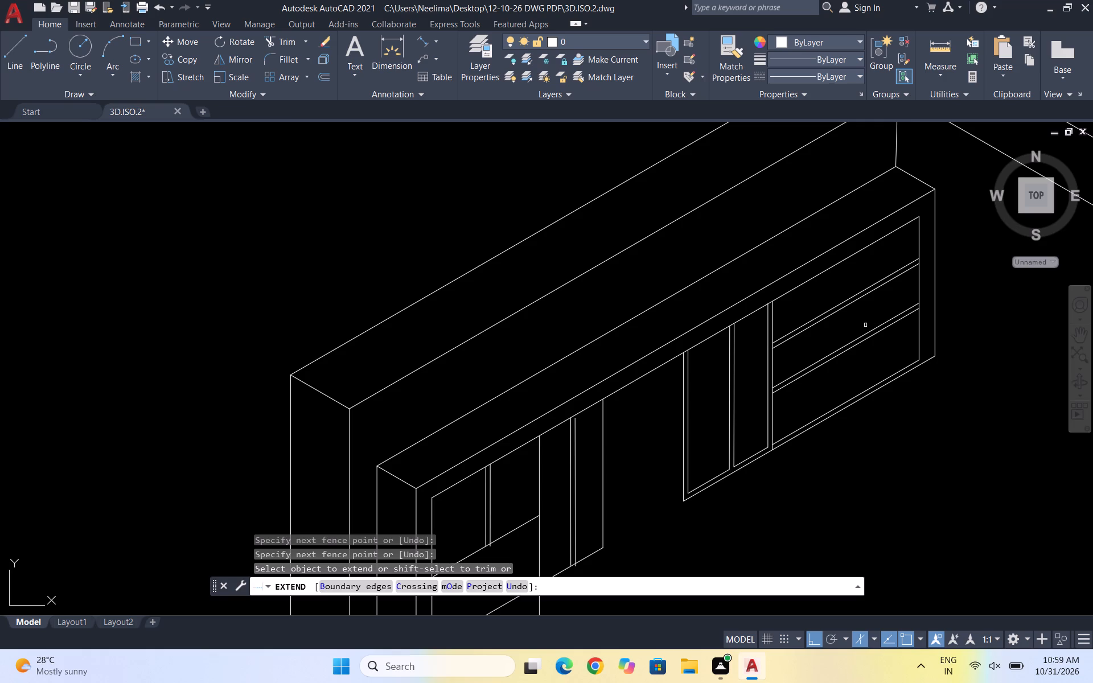
pyautogui.scroll(-2, 618, 352)
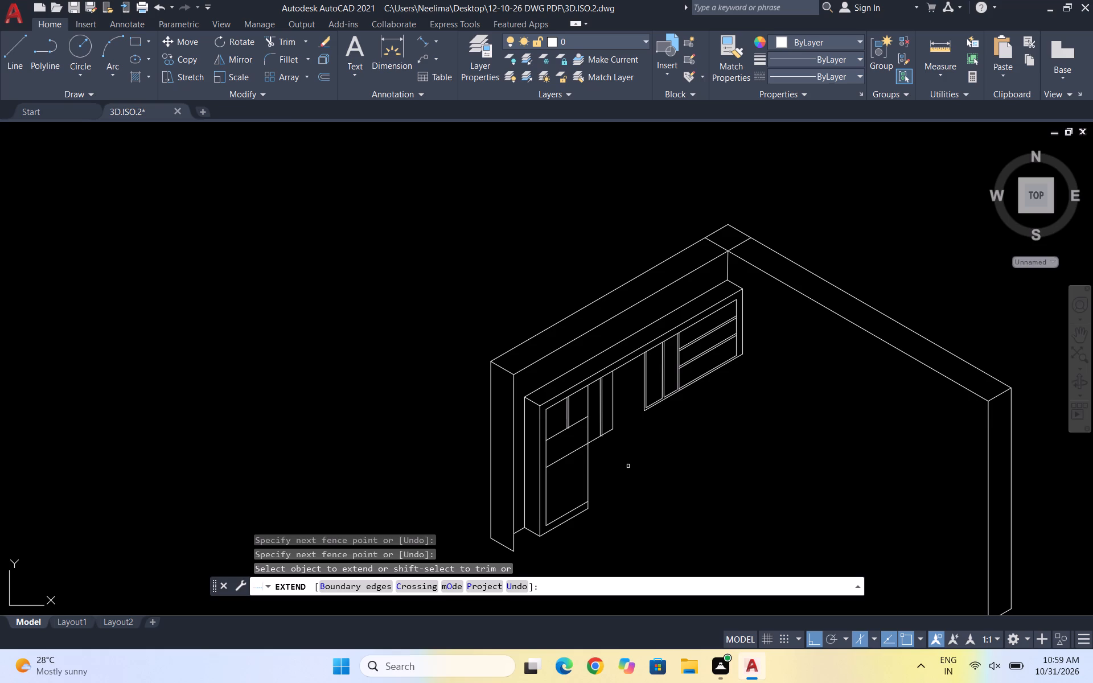
pyautogui.scroll(3, 603, 469)
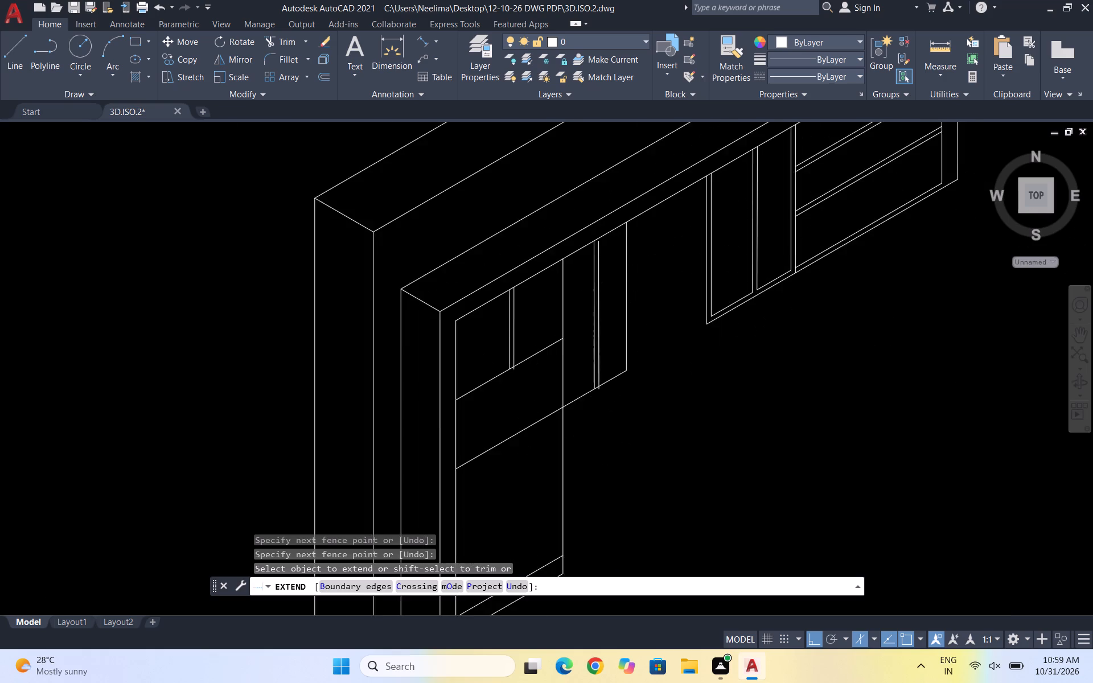
pyautogui.scroll(3, 431, 338)
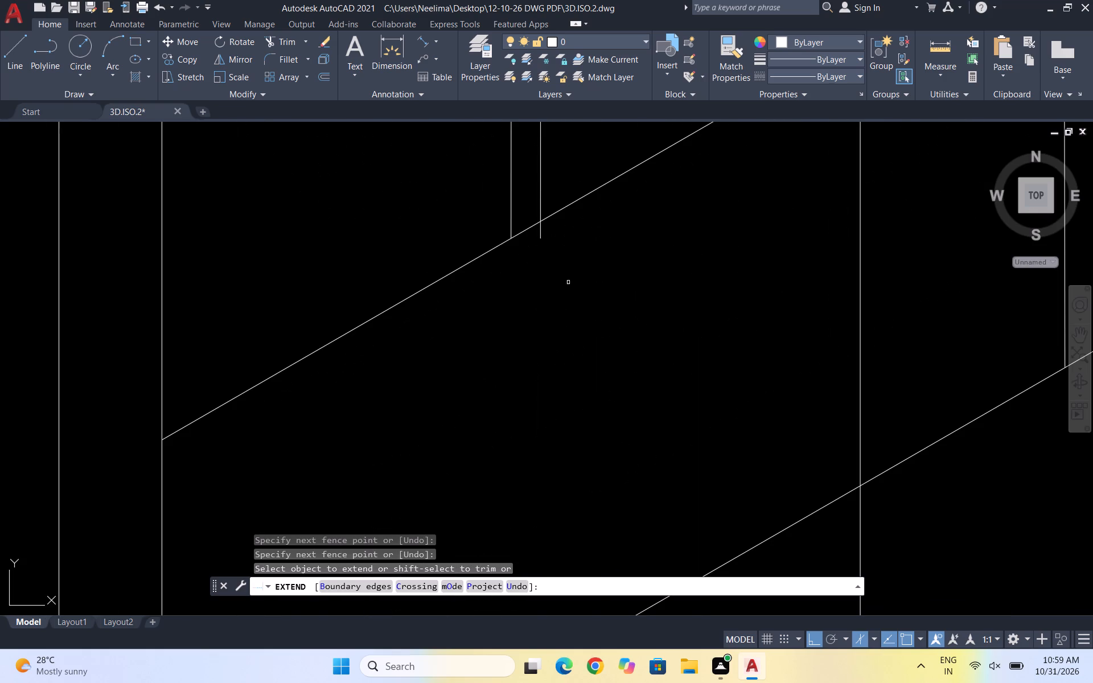
pyautogui.keyDown('shift'); pyautogui.click(541, 234); pyautogui.keyUp('shift')
pyautogui.keyDown('shift'); pyautogui.scroll(-3, 525, 255); pyautogui.keyUp('shift')
pyautogui.scroll(3, 671, 281)
pyautogui.keyDown('shift'); pyautogui.click(644, 307); pyautogui.keyUp('shift')
pyautogui.scroll(-2, 655, 324)
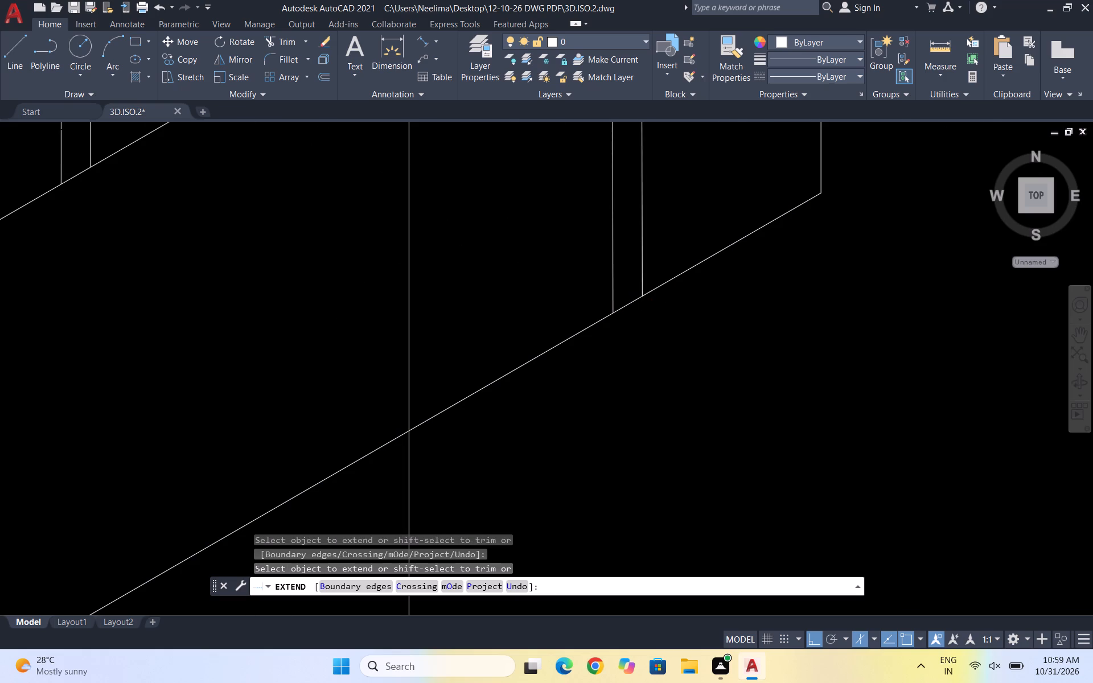
pyautogui.scroll(-2, 655, 324)
pyautogui.scroll(-1, 674, 434)
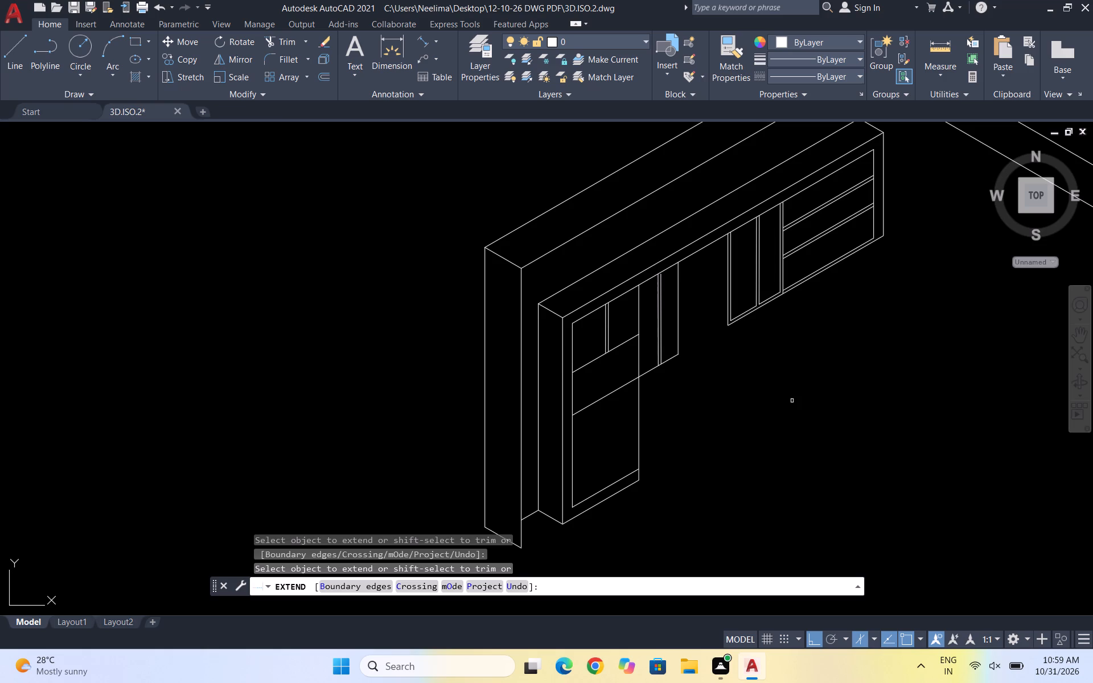
pyautogui.press('Escape')
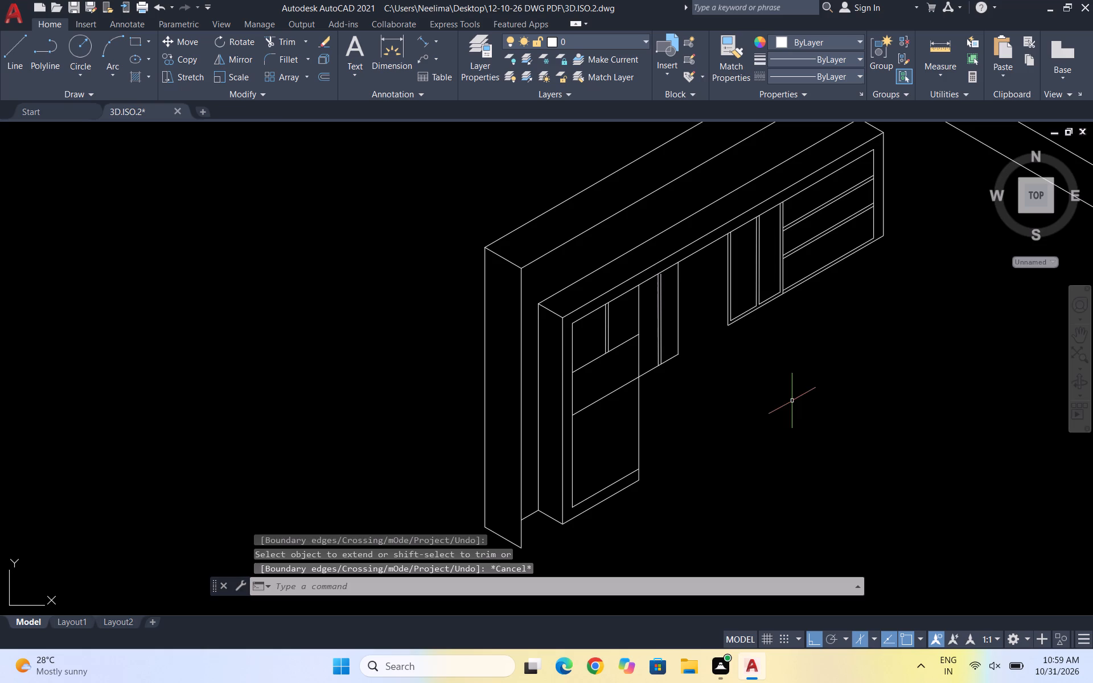
pyautogui.press('Escape')
pyautogui.press('Escape')
pyautogui.press('Escape')
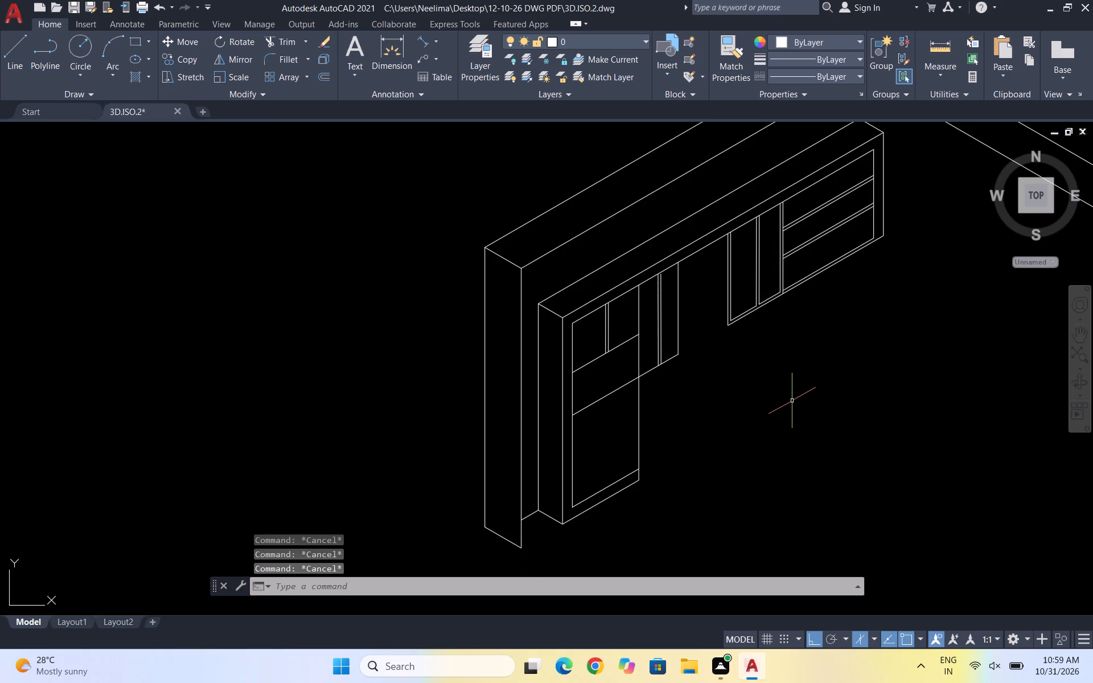
# Draw a vertical line about 32 units down from the top inner border, within the gap between the left and right sections.
pyautogui.press('l')
pyautogui.press('Return')
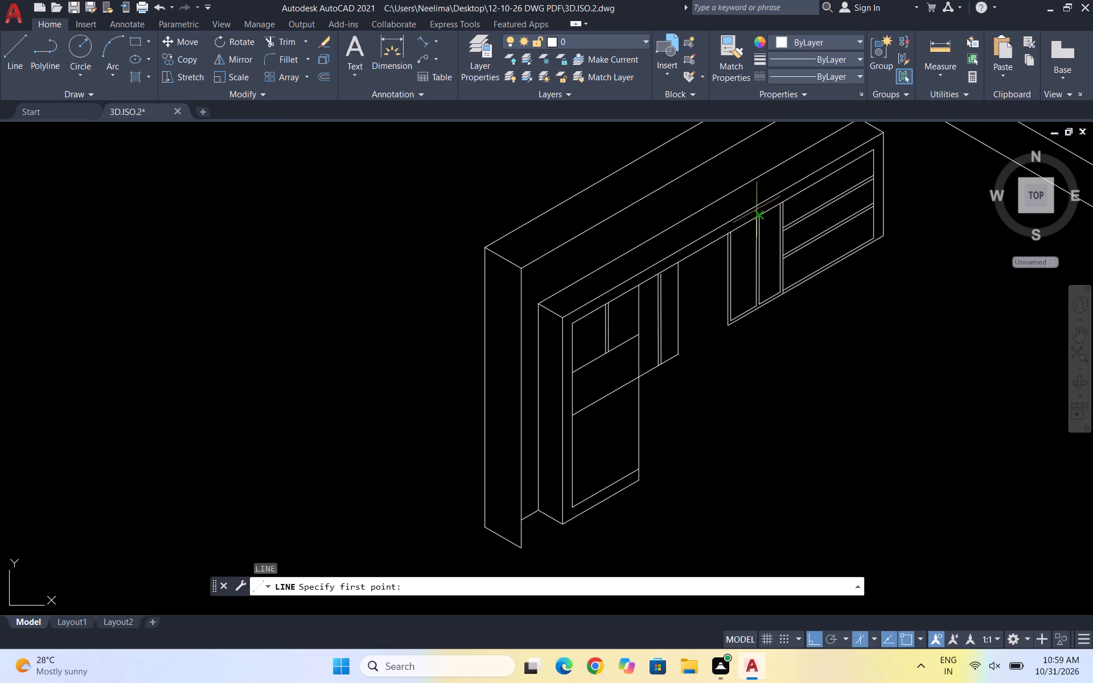
pyautogui.scroll(1, 725, 224)
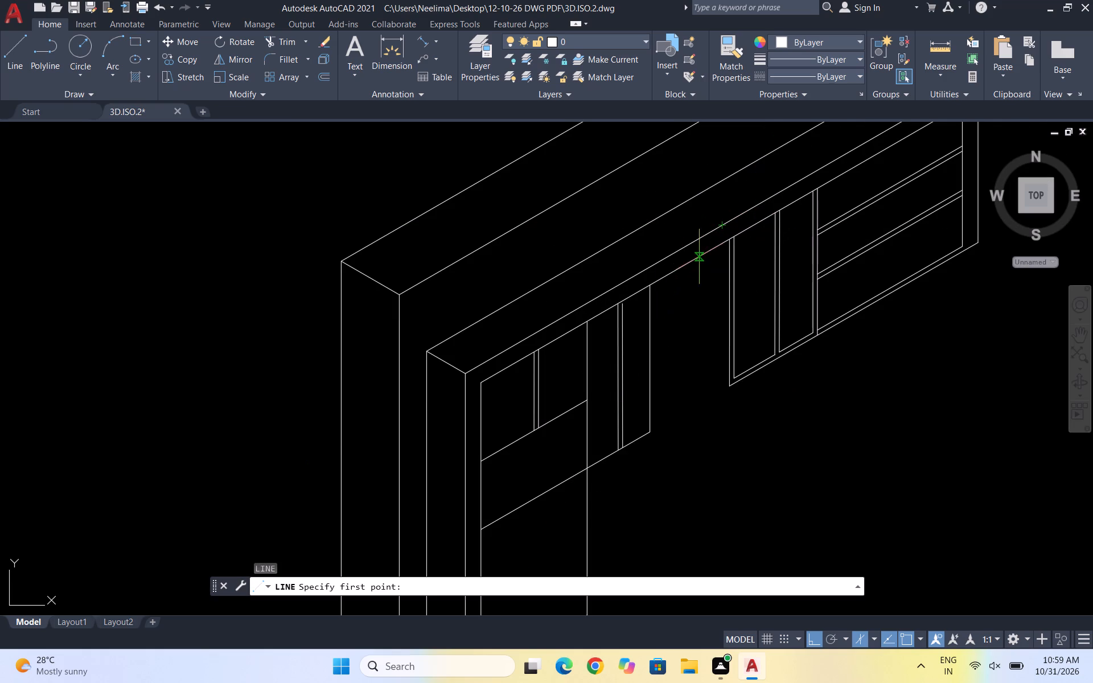
pyautogui.click(698, 257)
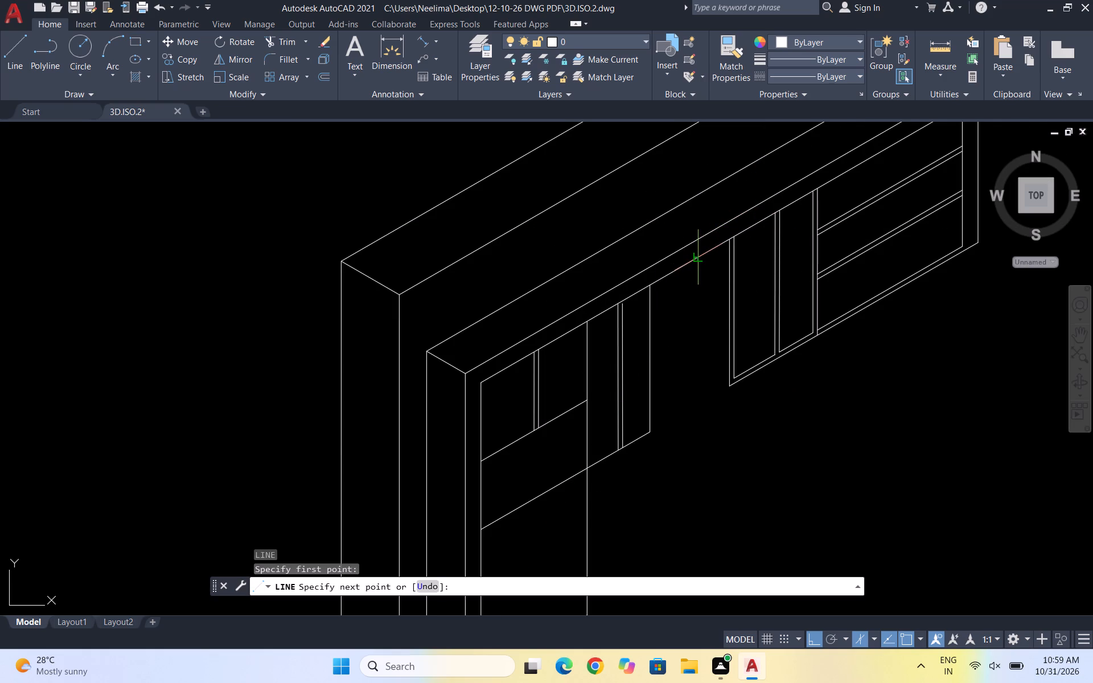
pyautogui.scroll(1, 702, 326)
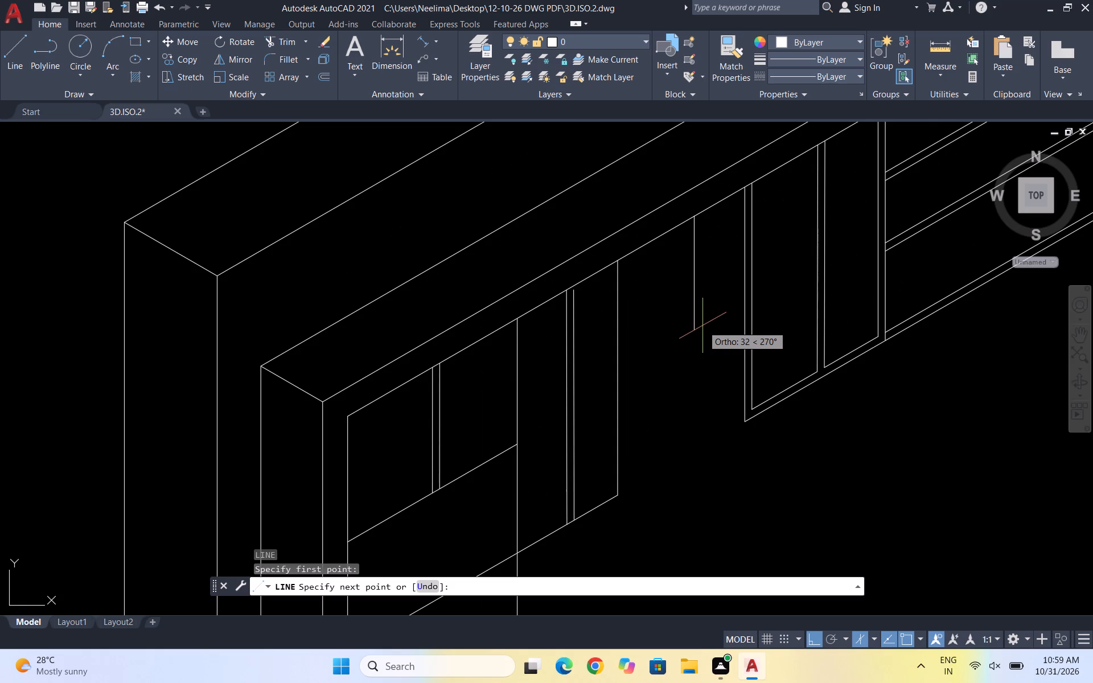
pyautogui.click(699, 332)
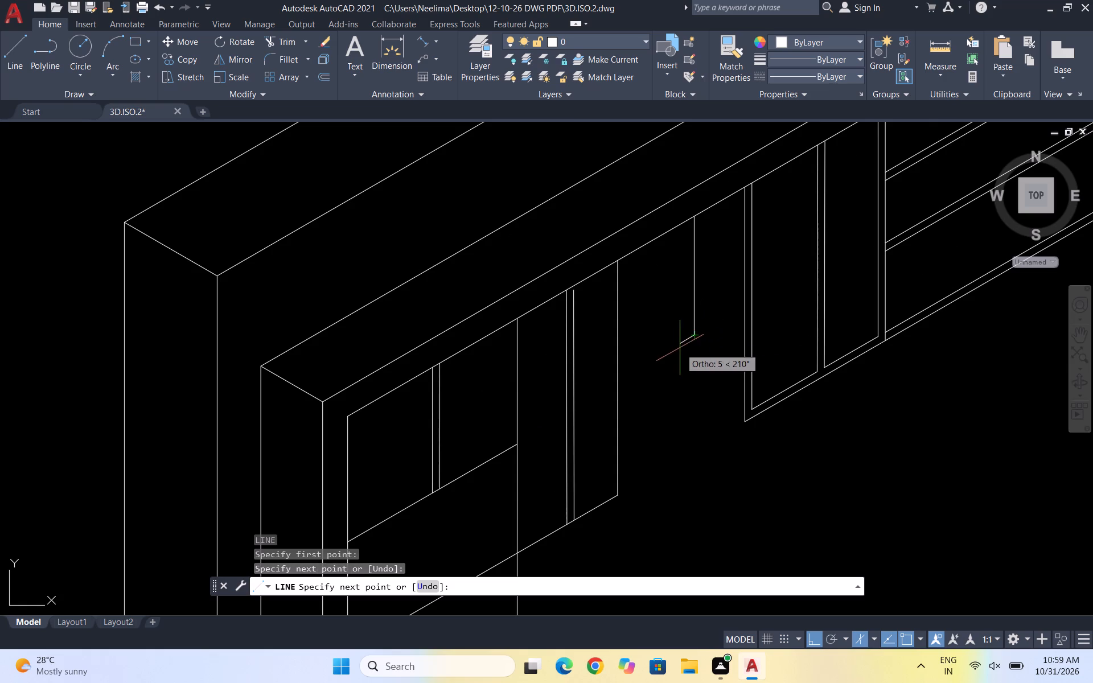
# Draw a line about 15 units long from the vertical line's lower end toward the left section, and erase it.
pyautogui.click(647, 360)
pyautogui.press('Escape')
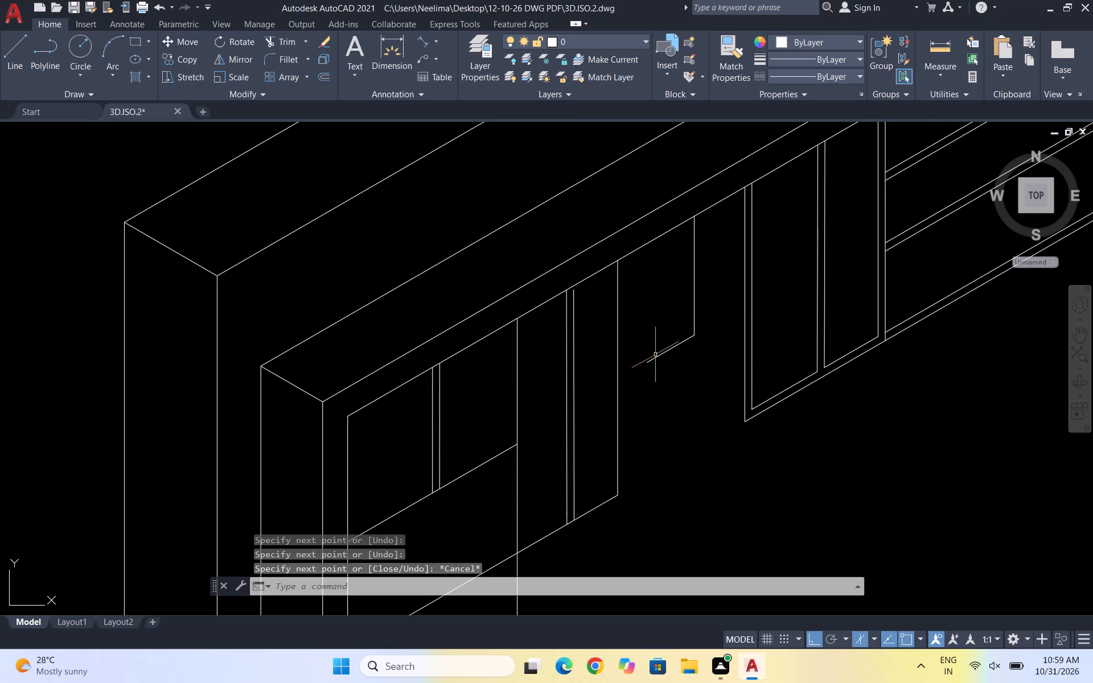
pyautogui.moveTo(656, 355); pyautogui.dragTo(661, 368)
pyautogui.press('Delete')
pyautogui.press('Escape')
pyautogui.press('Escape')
# Draw an isometric bottom edge about 13 units long from the vertical line's lower end toward the left section.
pyautogui.press('l')
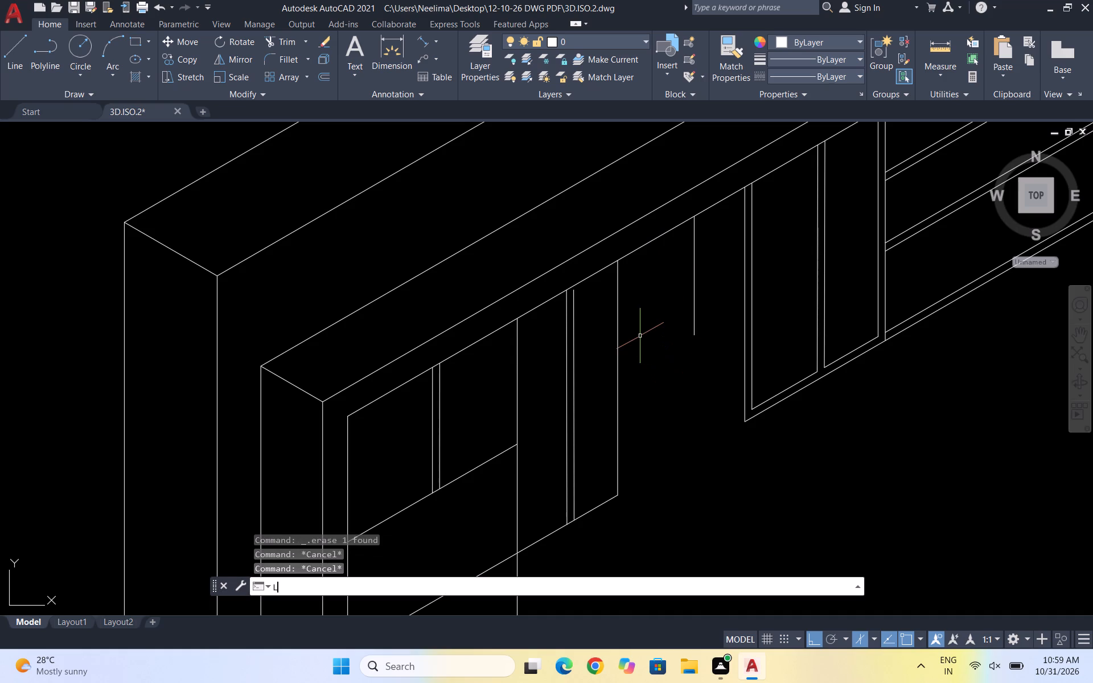
pyautogui.press('Return')
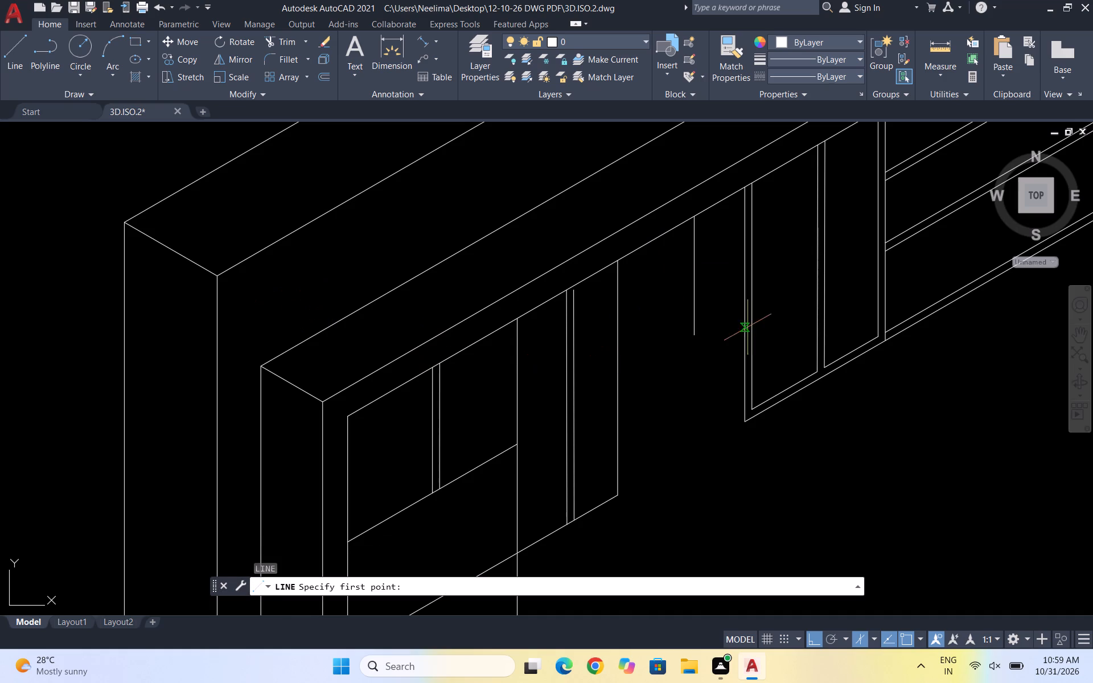
pyautogui.click(691, 336)
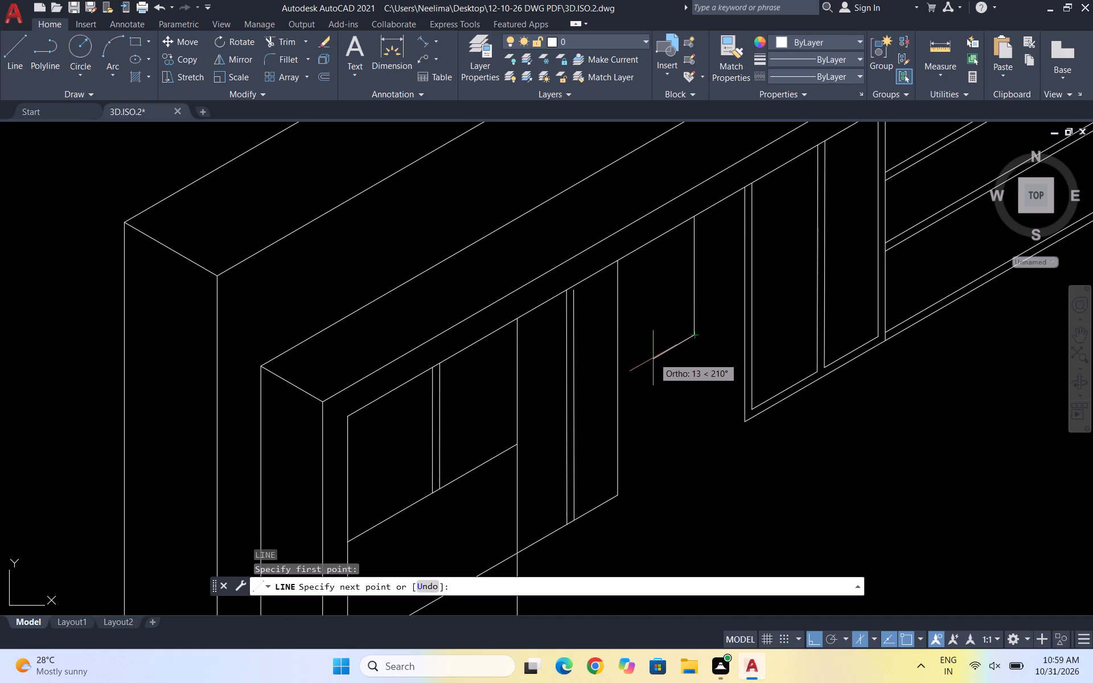
pyautogui.moveTo(653, 358); pyautogui.dragTo(662, 350)
pyautogui.scroll(1, 643, 277)
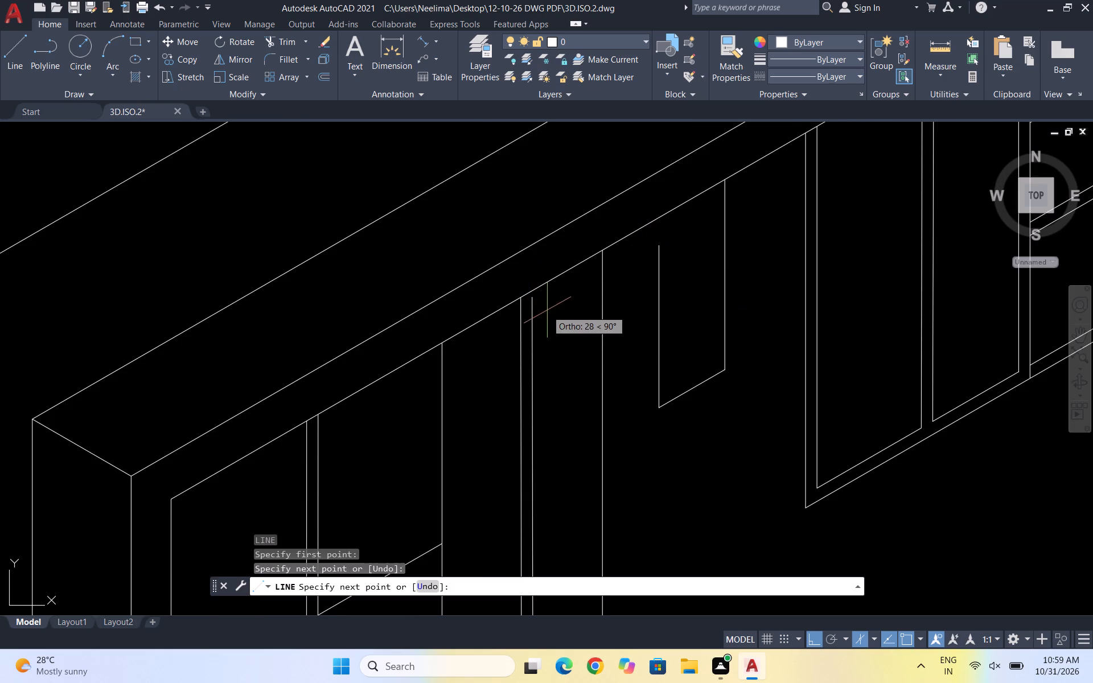
pyautogui.press('Escape')
# Draw the recess's left side from the free end of its bottom edge up to the top inner border.
pyautogui.scroll(-3, 684, 264)
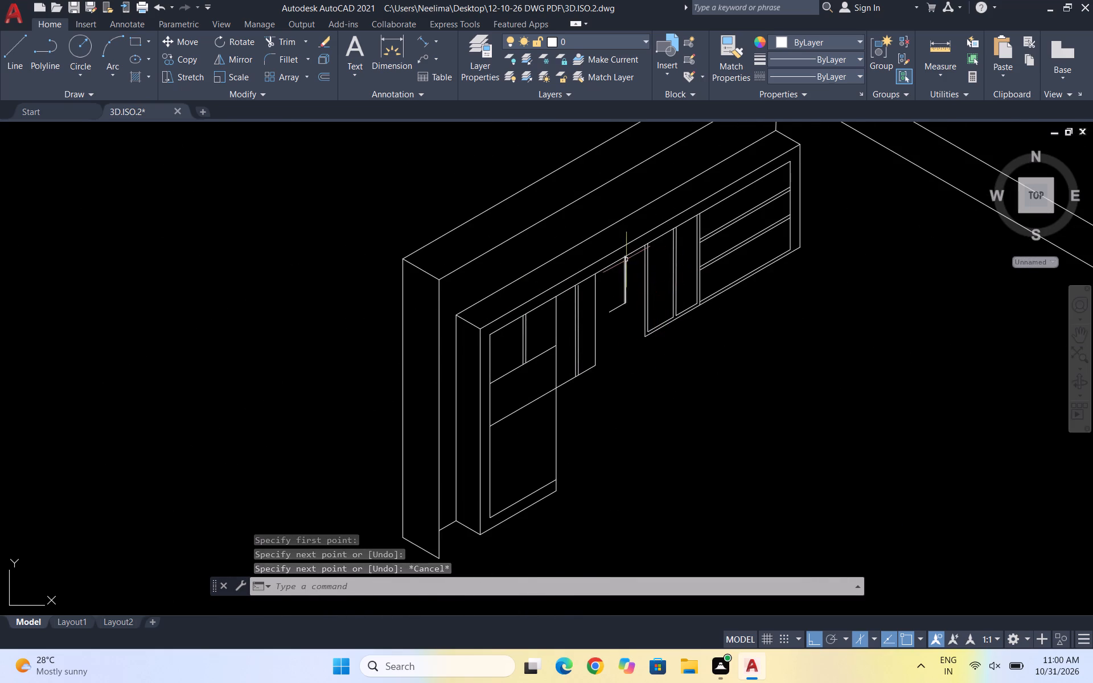
pyautogui.scroll(2, 624, 261)
pyautogui.press('Escape')
pyautogui.press('l')
pyautogui.press('Return')
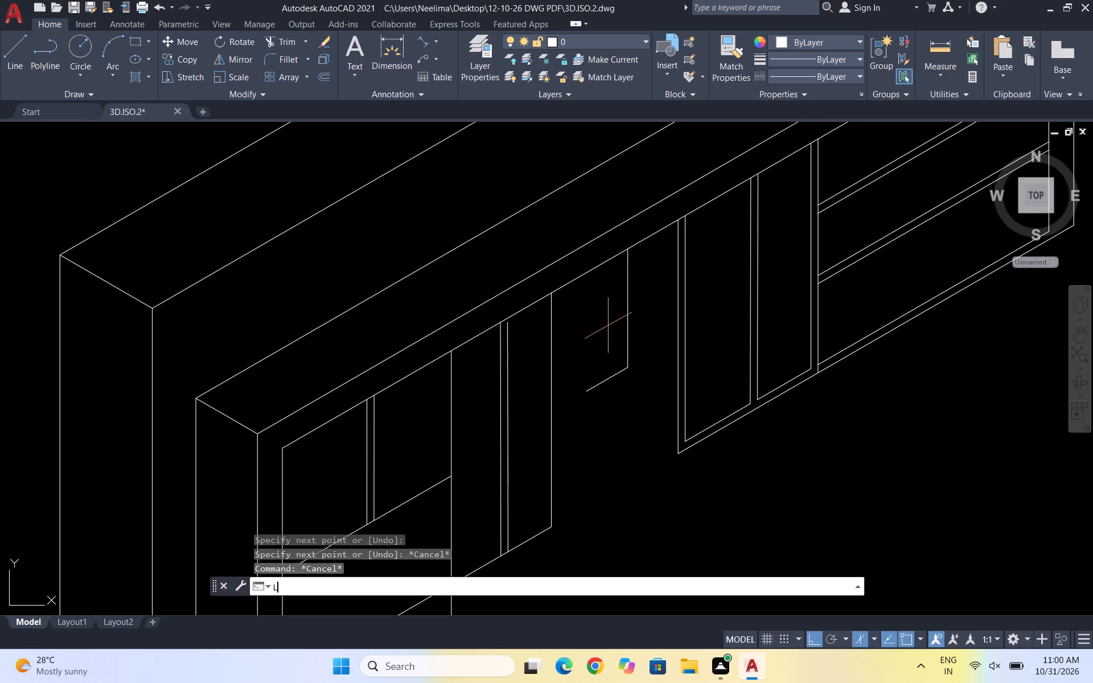
pyautogui.click(584, 395)
pyautogui.click(586, 275)
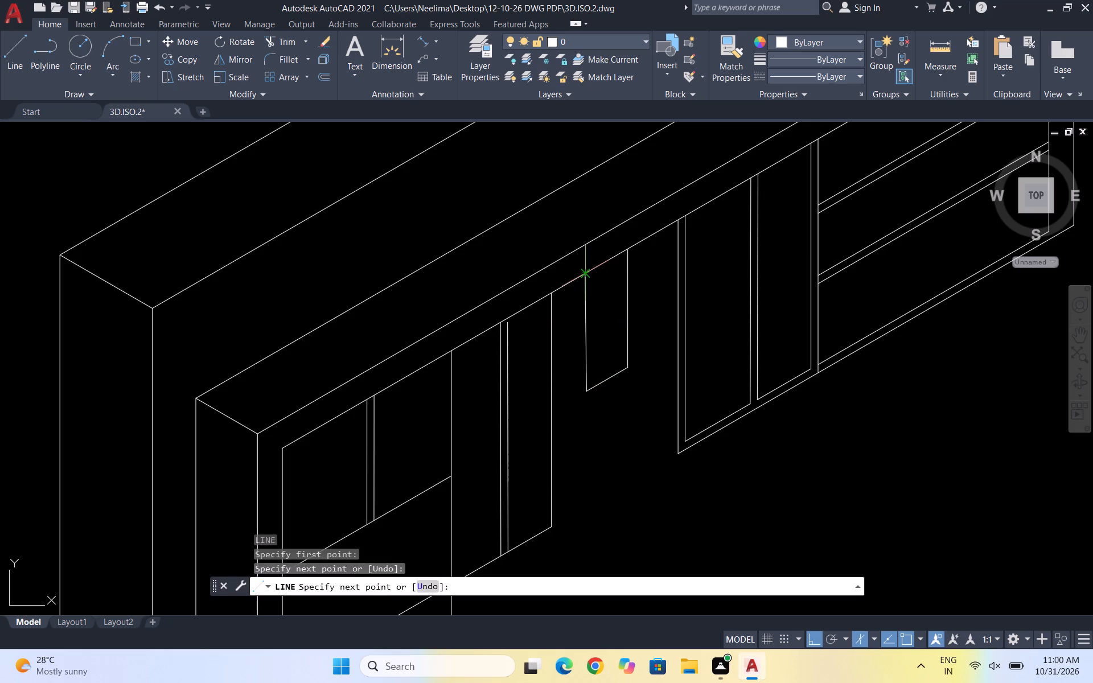
pyautogui.press('Escape')
# Trim the top inner border segment between the recess's two vertical sides.
pyautogui.write('TR')
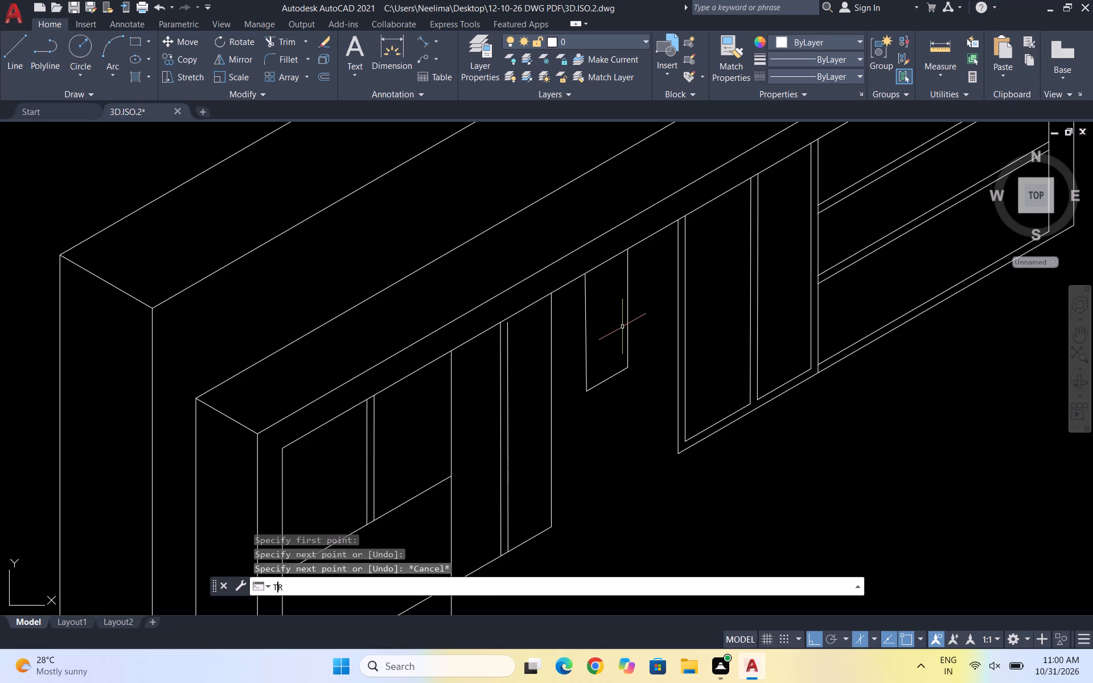
pyautogui.press('Return')
pyautogui.click(597, 266)
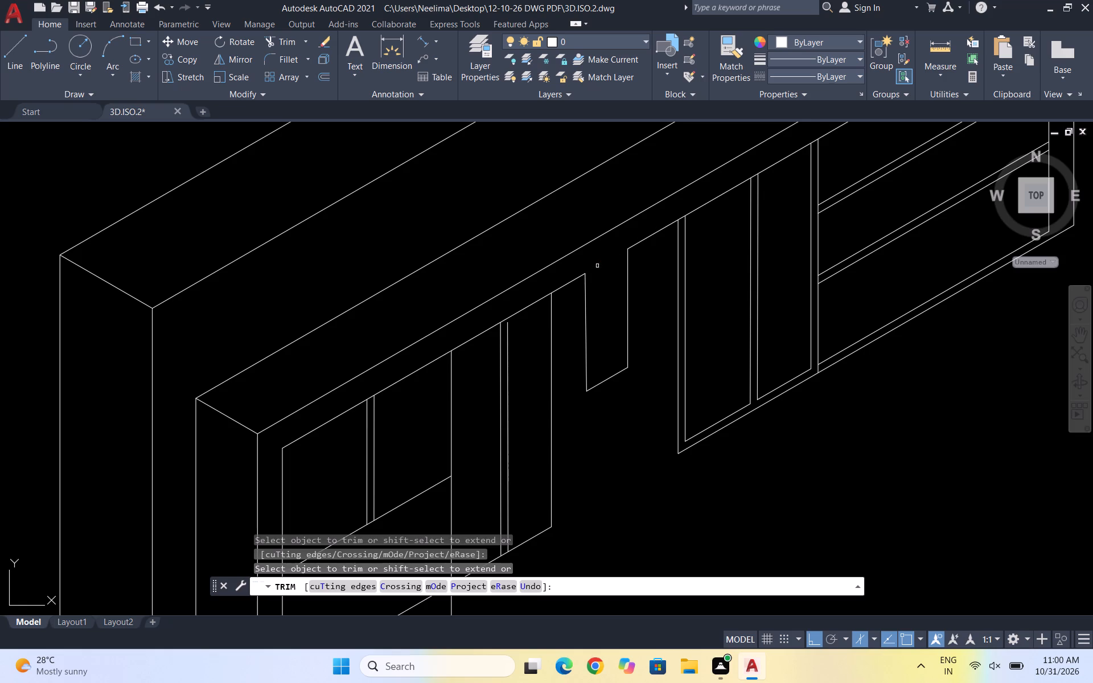
pyautogui.press('Escape')
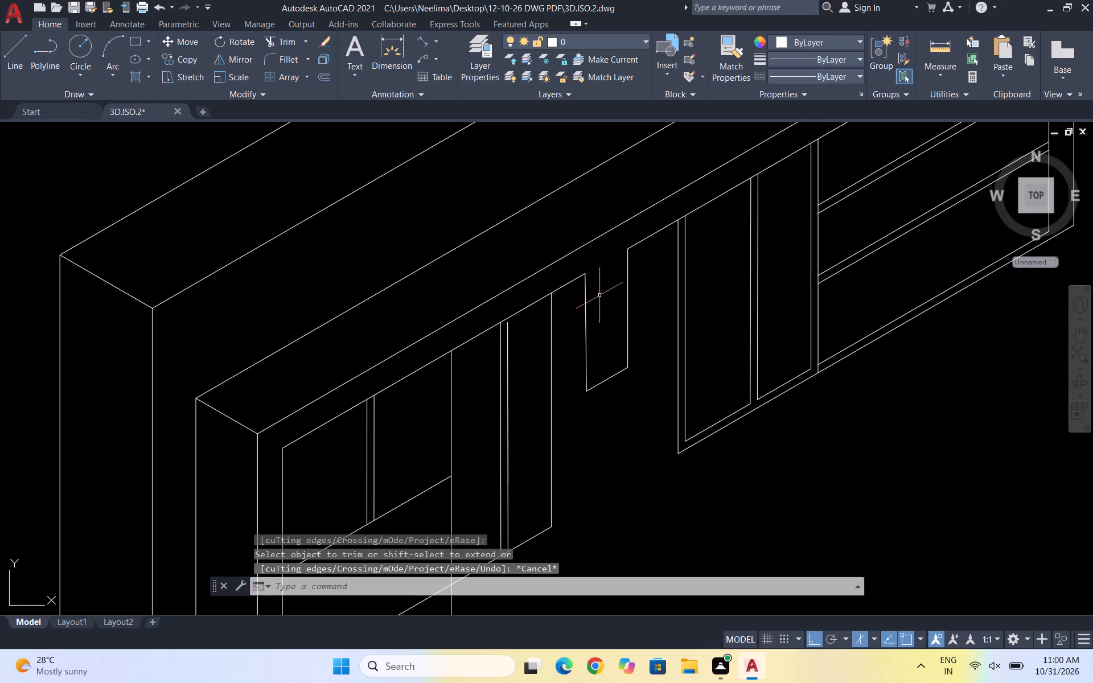
pyautogui.press('Escape')
pyautogui.press('Escape')
# With ortho off, draw a sloped line from the recess's lower-right corner to the inner left border line of the right section.
pyautogui.press('l')
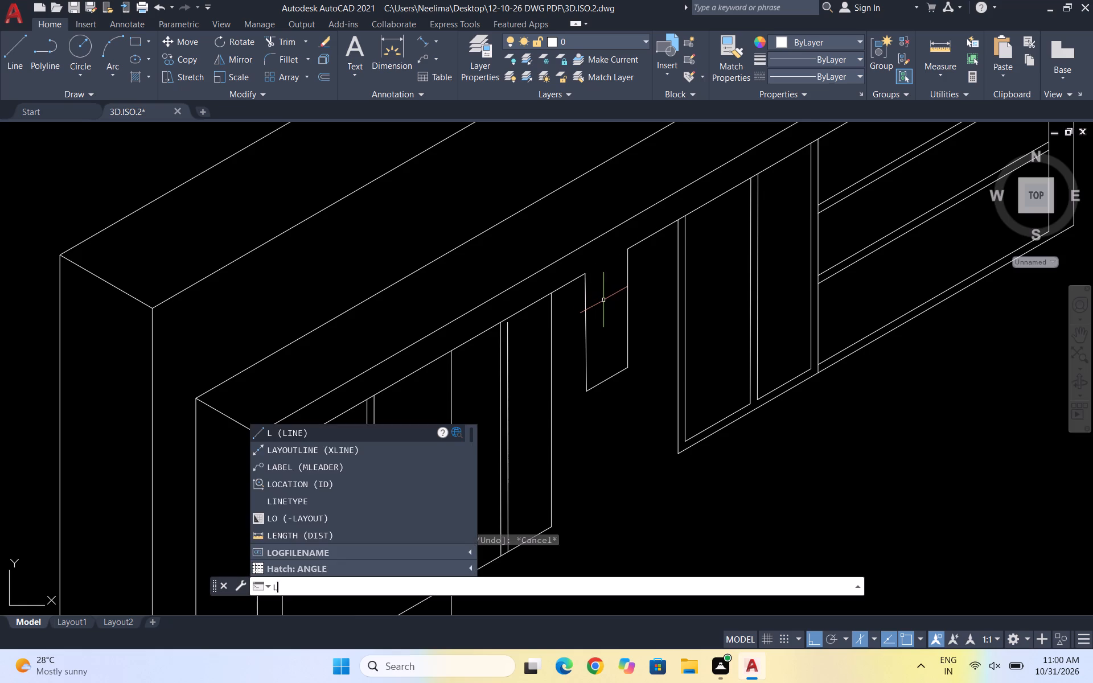
pyautogui.press('Return')
pyautogui.scroll(1, 635, 367)
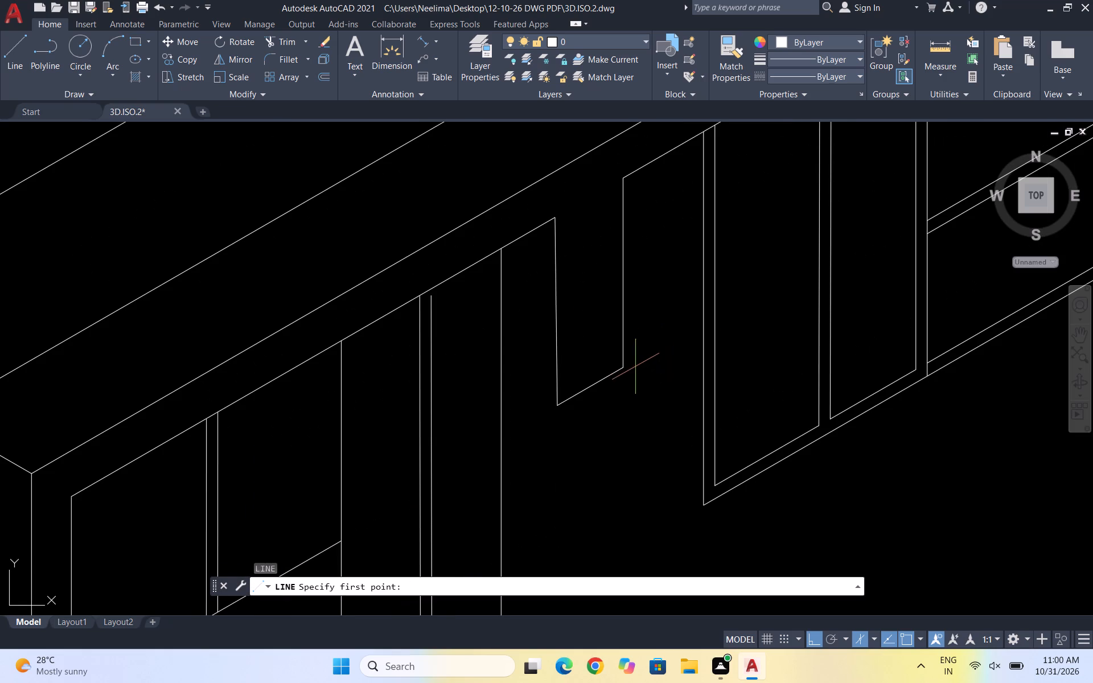
pyautogui.click(624, 367)
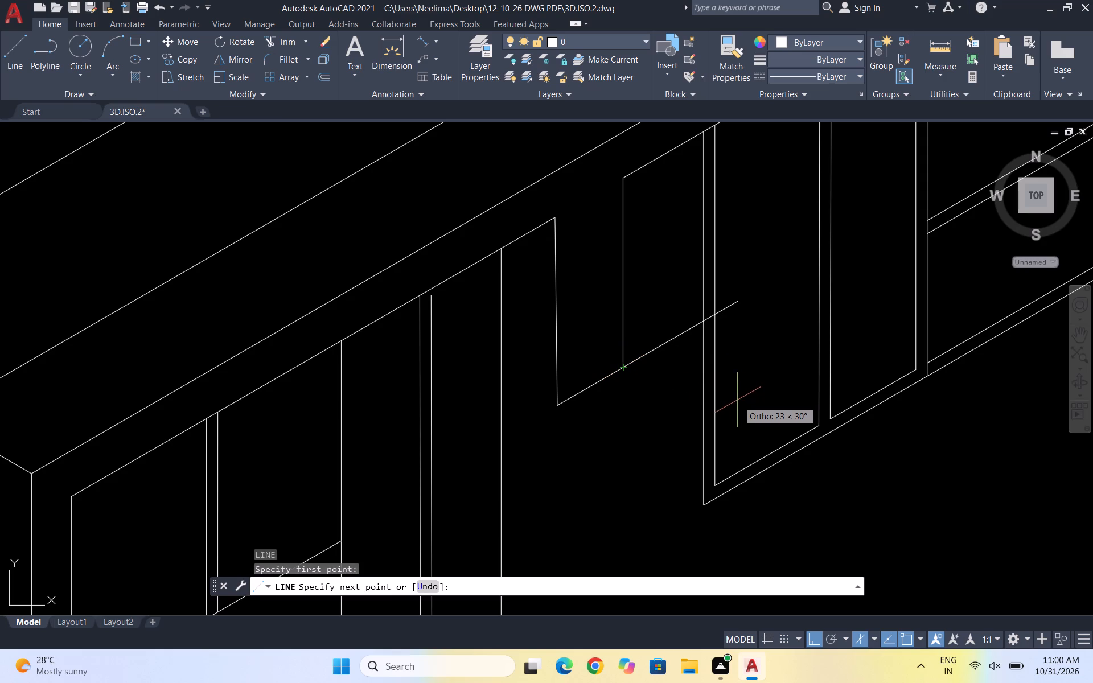
pyautogui.press('F5')
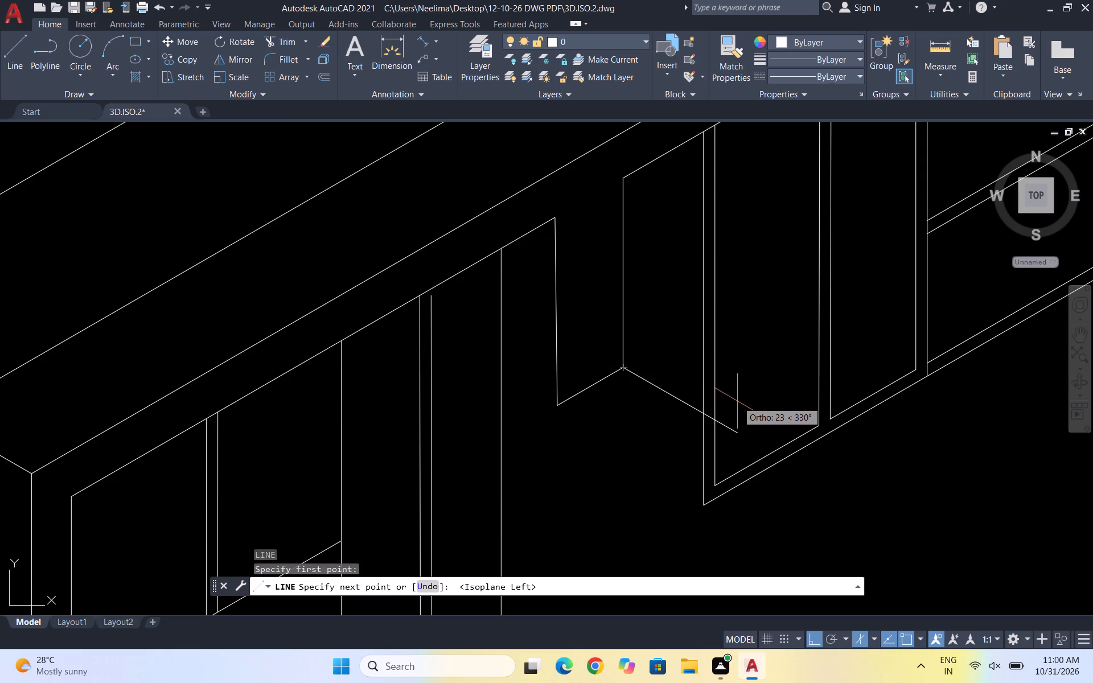
pyautogui.press('F8')
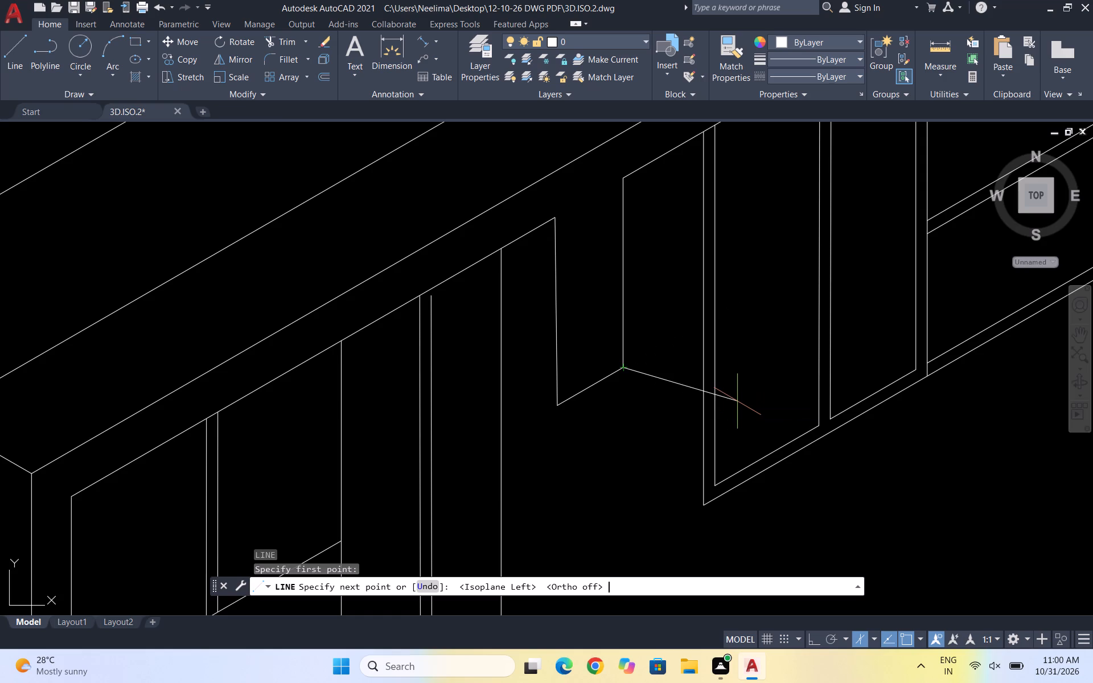
pyautogui.scroll(1, 684, 401)
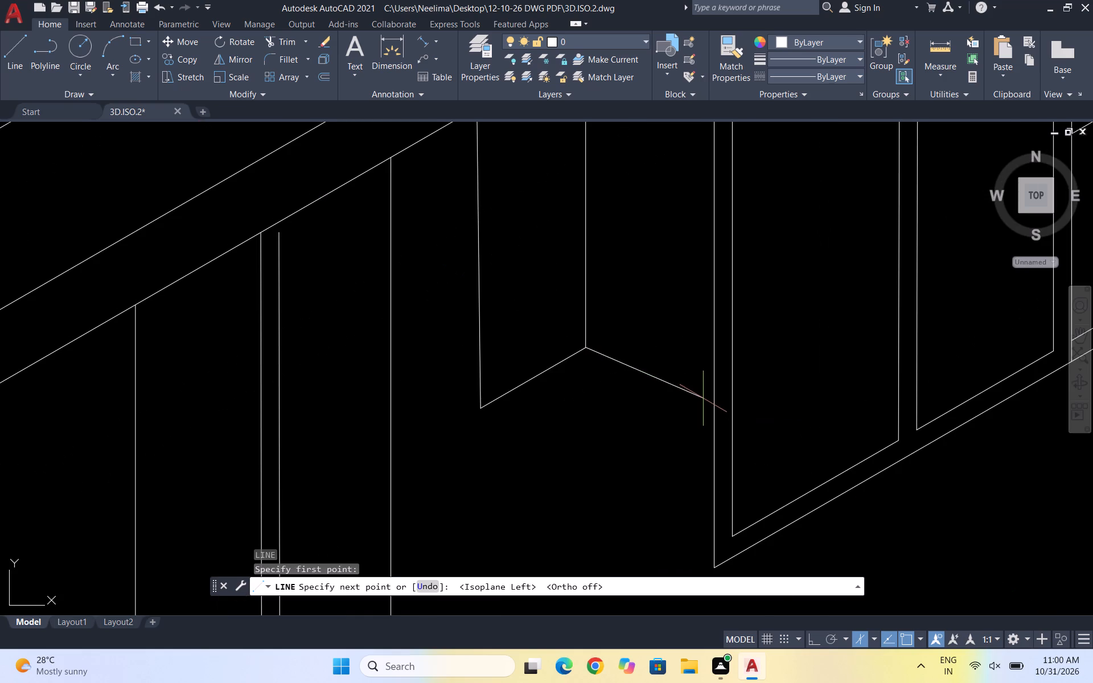
pyautogui.scroll(1, 703, 398)
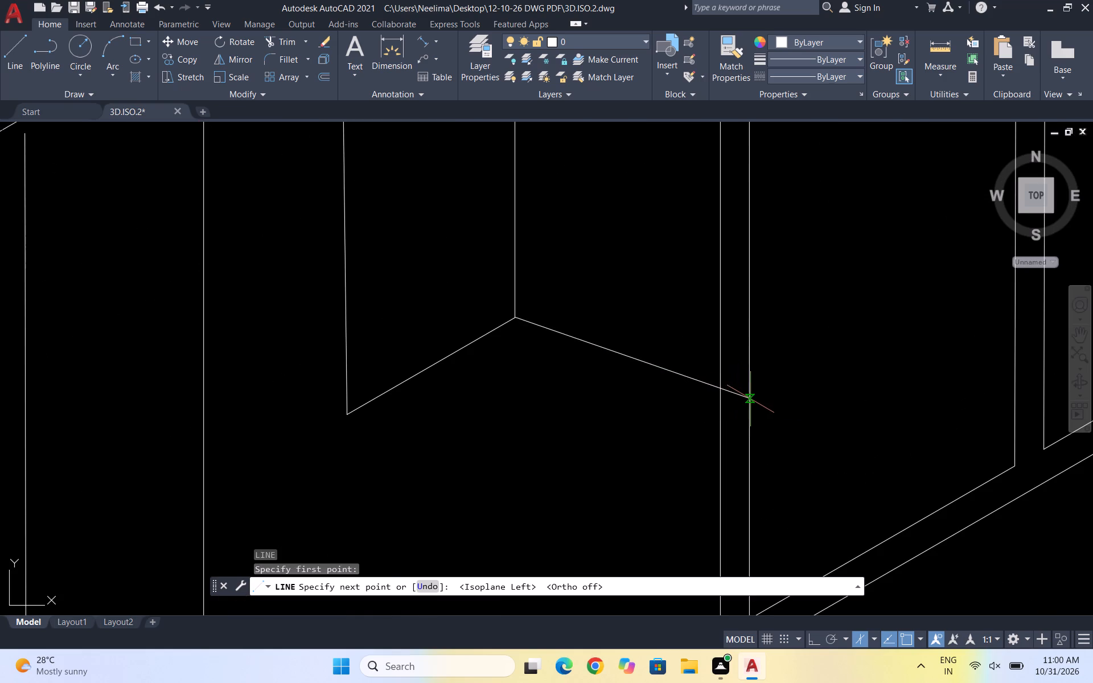
pyautogui.click(750, 399)
pyautogui.press('Escape')
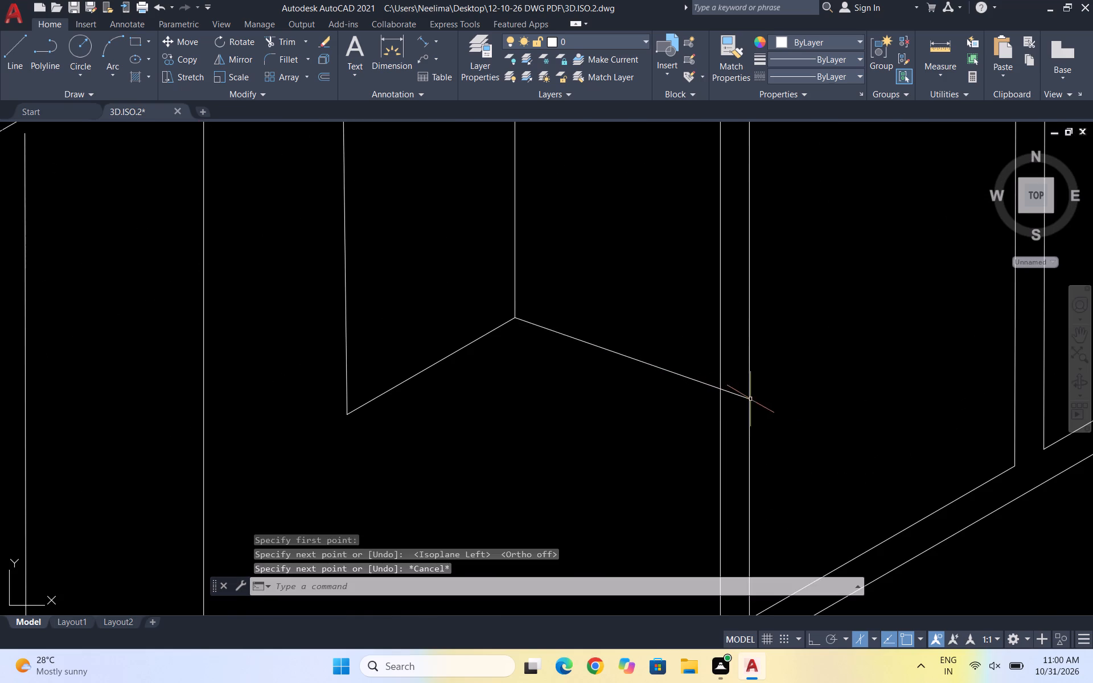
# From the sloped line's end, draw a short vertical drop, an isometric front edge below the recess, and a return edge to the left section's right side.
pyautogui.scroll(-2, 740, 389)
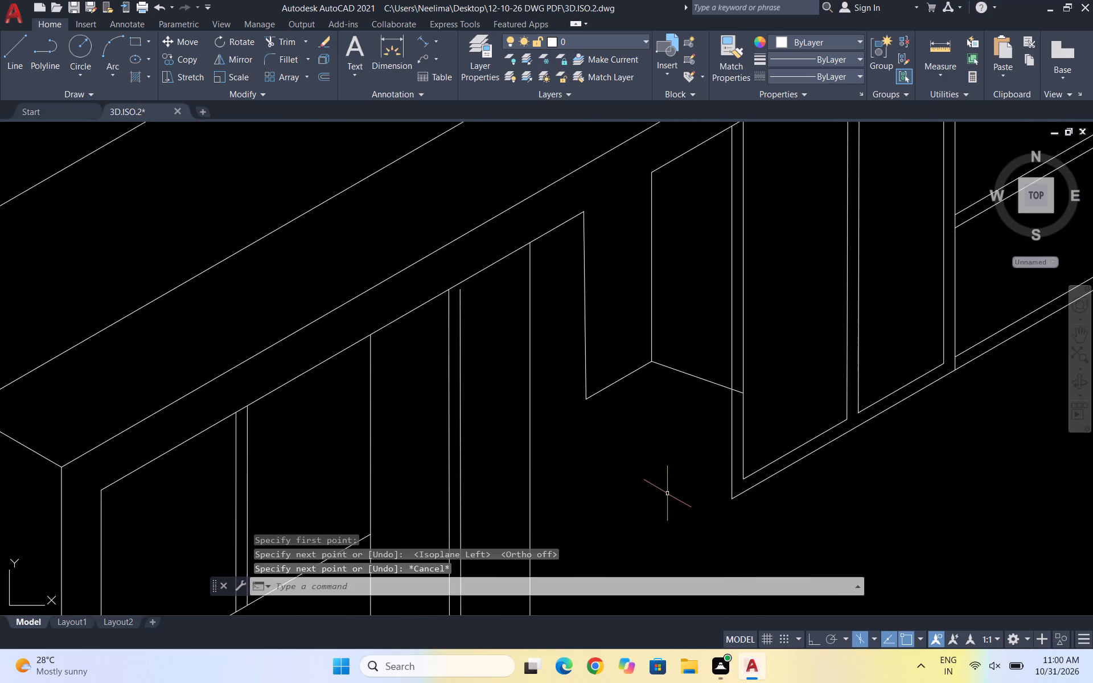
pyautogui.press('l')
pyautogui.press('Return')
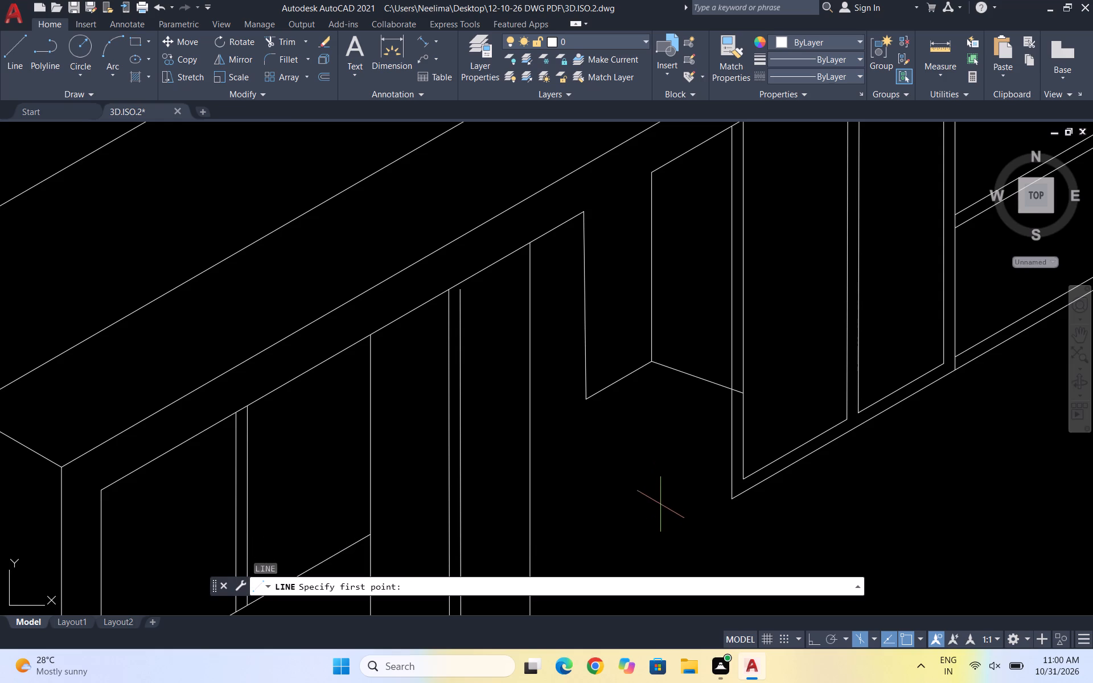
pyautogui.scroll(2, 749, 420)
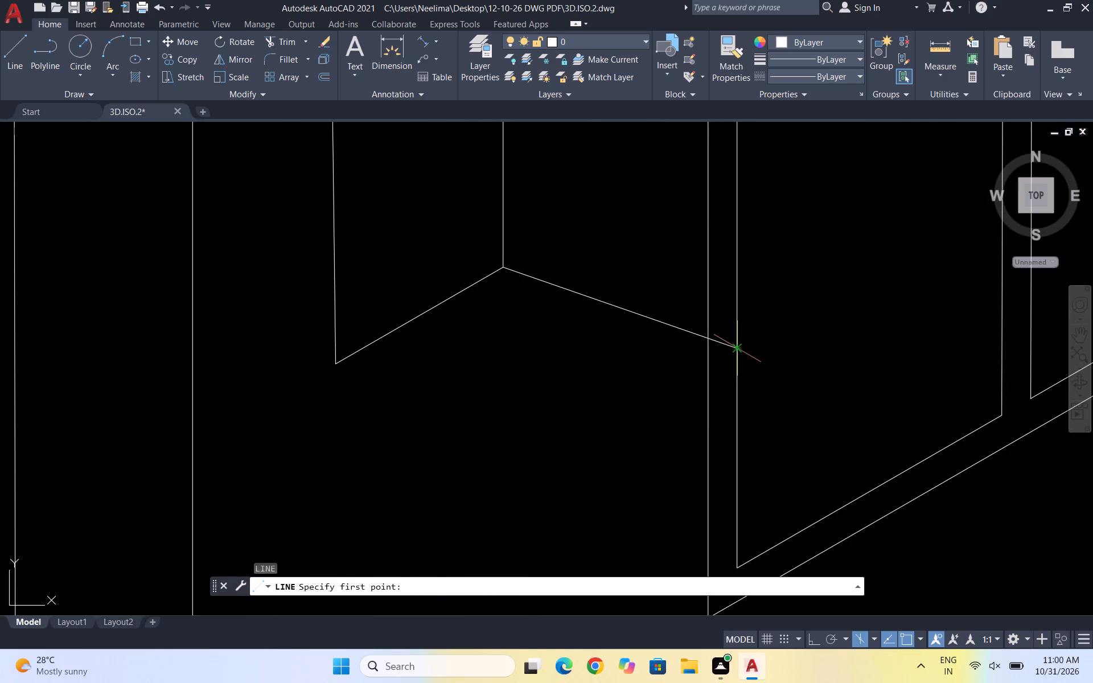
pyautogui.click(734, 352)
pyautogui.scroll(-1, 746, 385)
pyautogui.scroll(2, 751, 402)
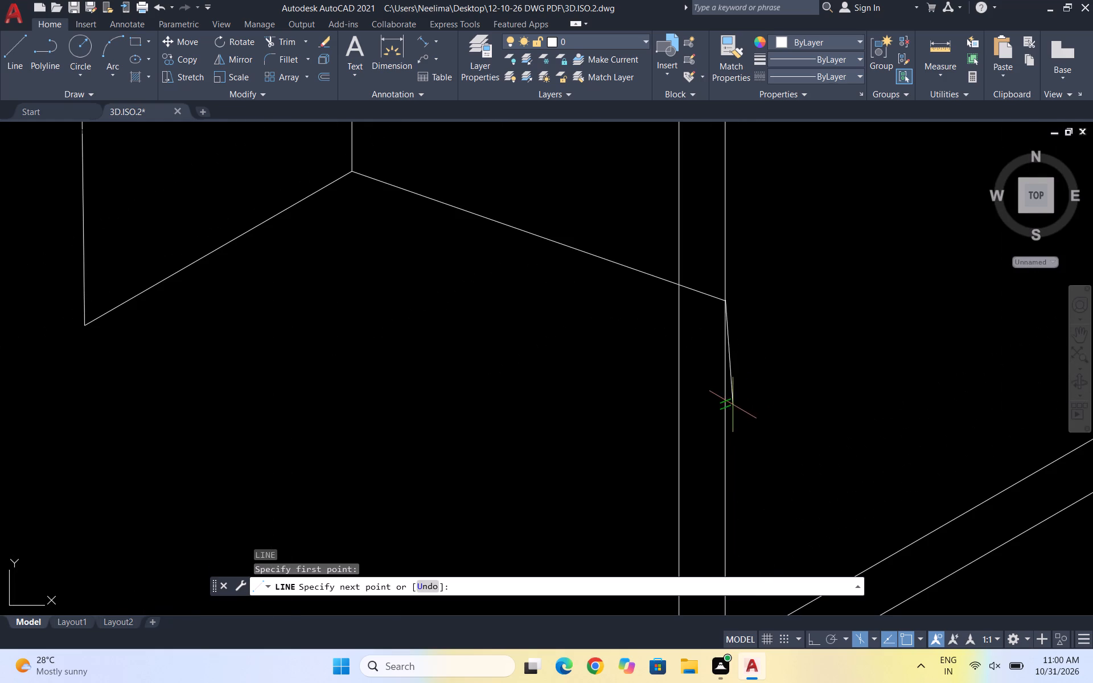
pyautogui.press('F8')
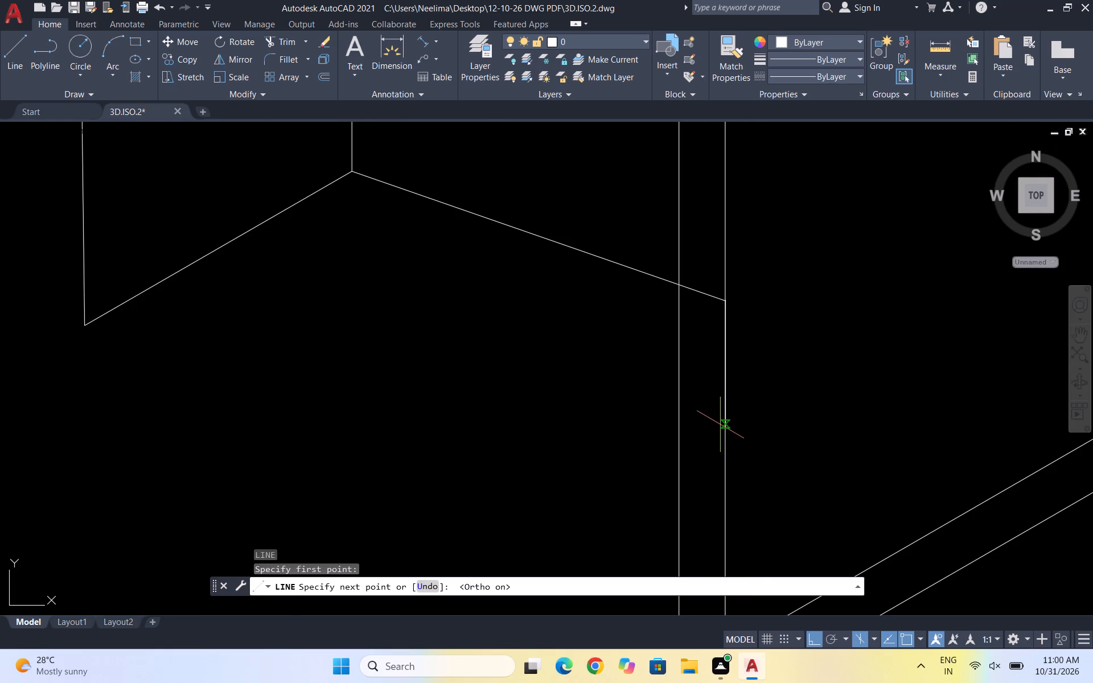
pyautogui.click(723, 409)
pyautogui.scroll(-3, 695, 409)
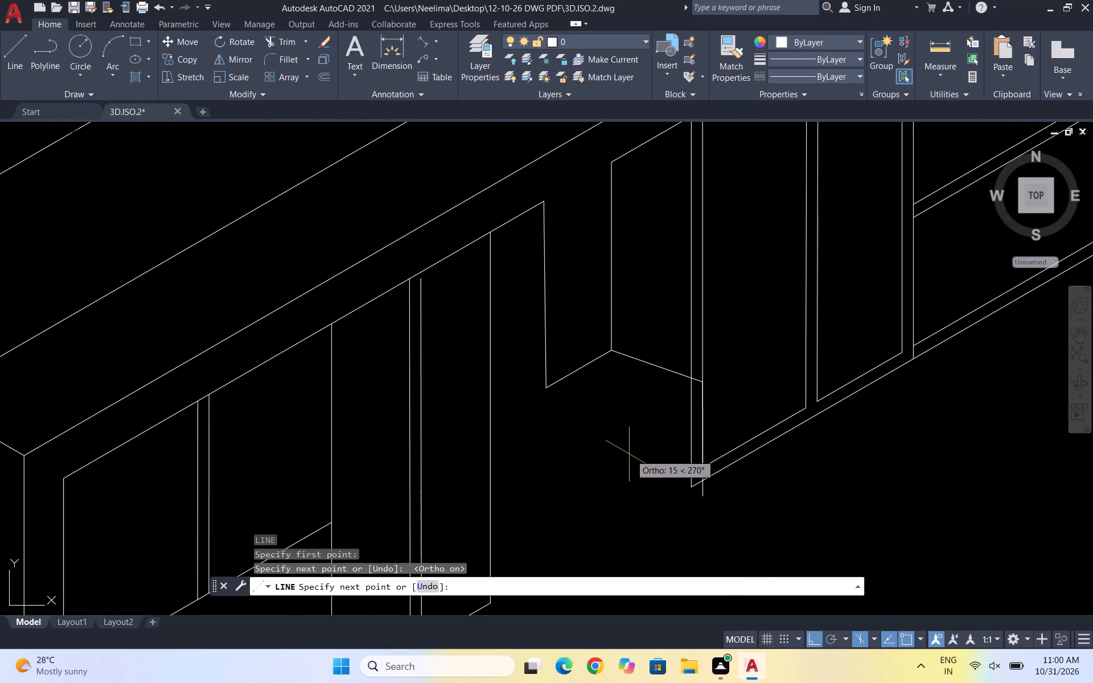
pyautogui.press('F5')
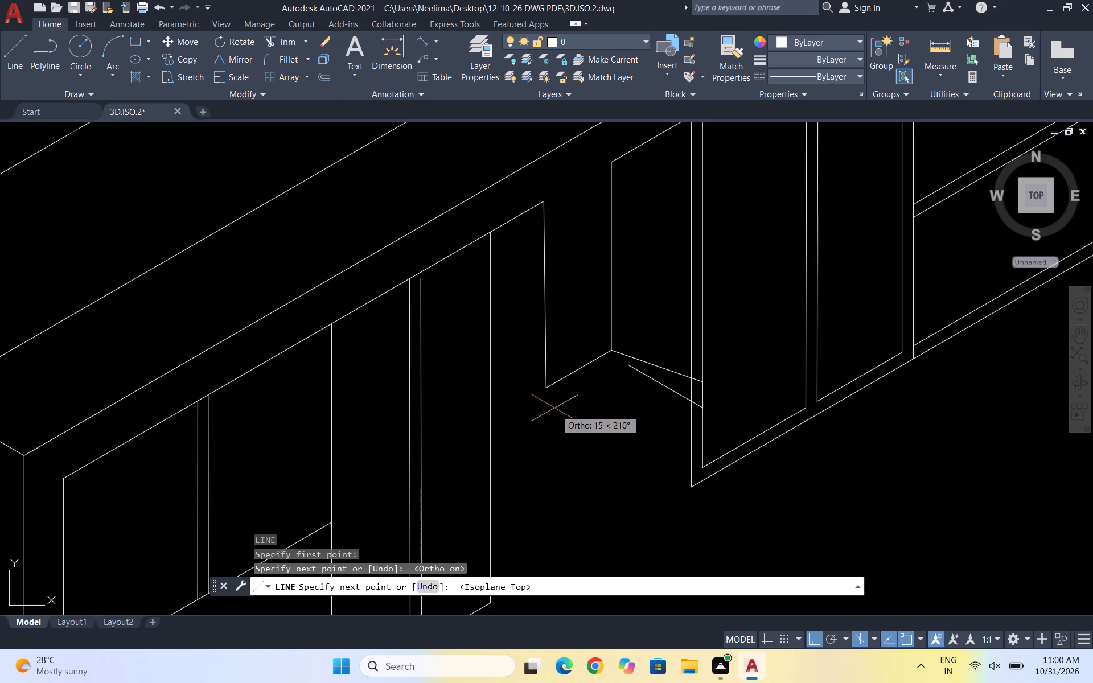
pyautogui.click(548, 495)
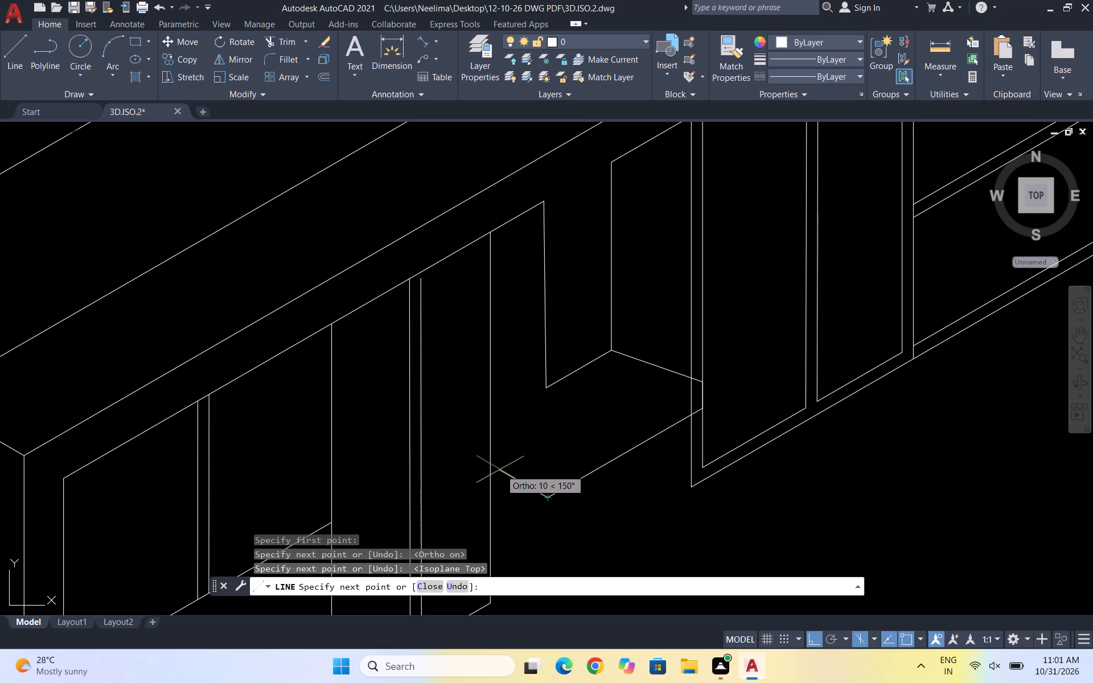
pyautogui.click(488, 464)
pyautogui.press('Escape')
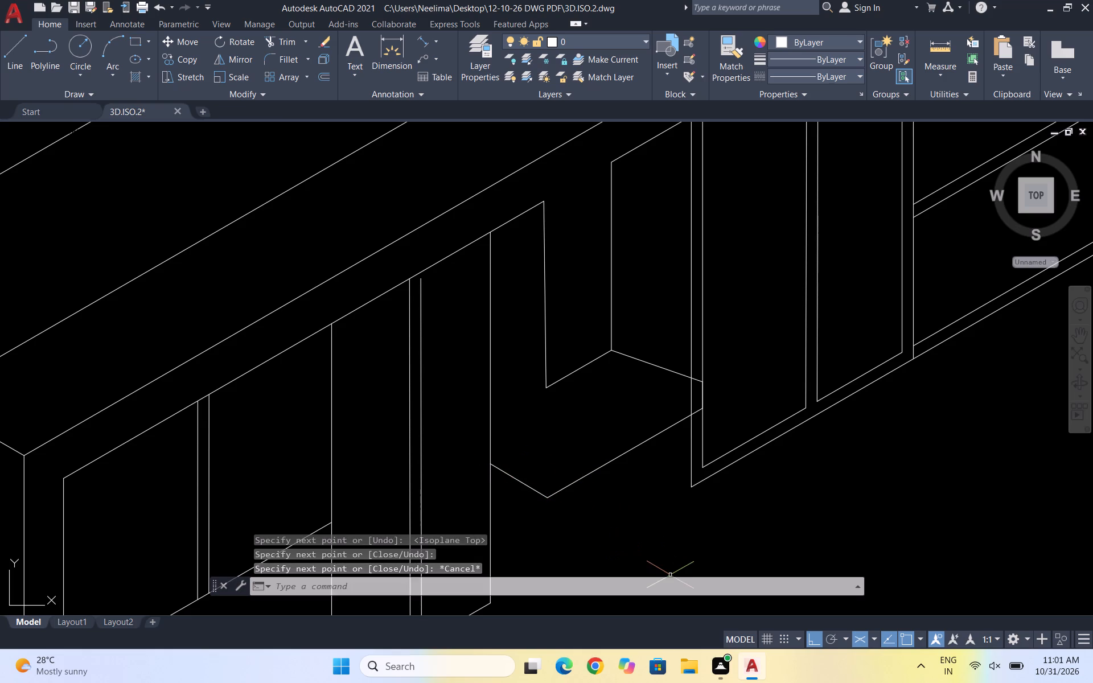
# Offset the ledge's return edge, front edge, short vertical drop and sloped edge inward by 2.
pyautogui.press('Escape')
pyautogui.press('Escape')
pyautogui.press('o')
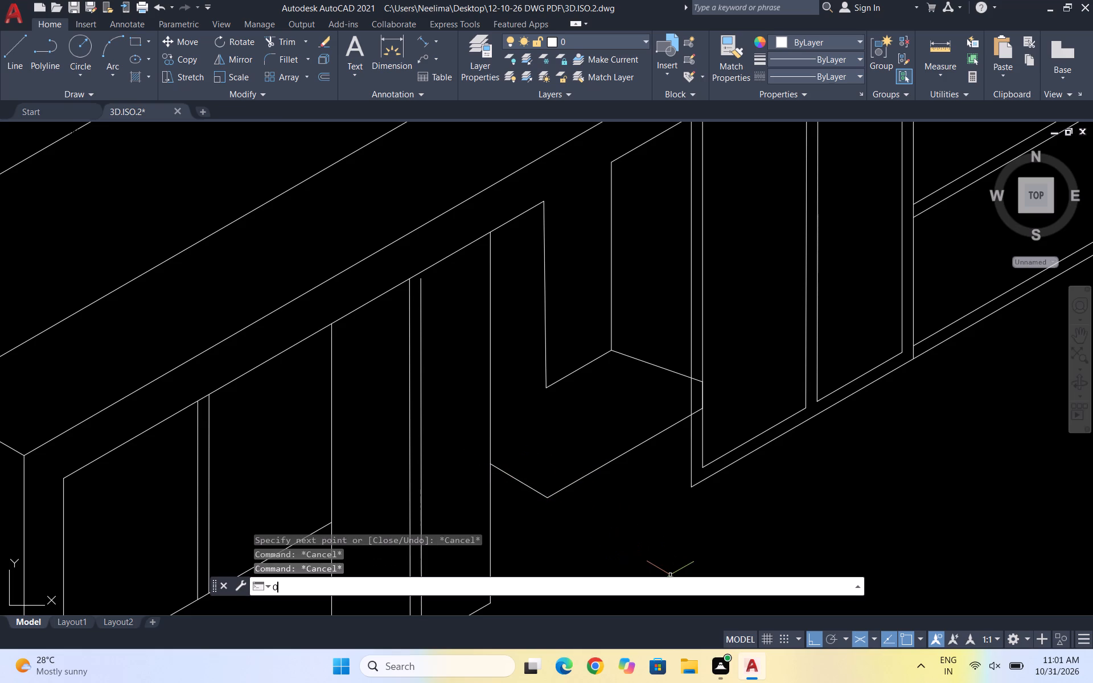
pyautogui.press('Return')
pyautogui.press('2')
pyautogui.press('Return')
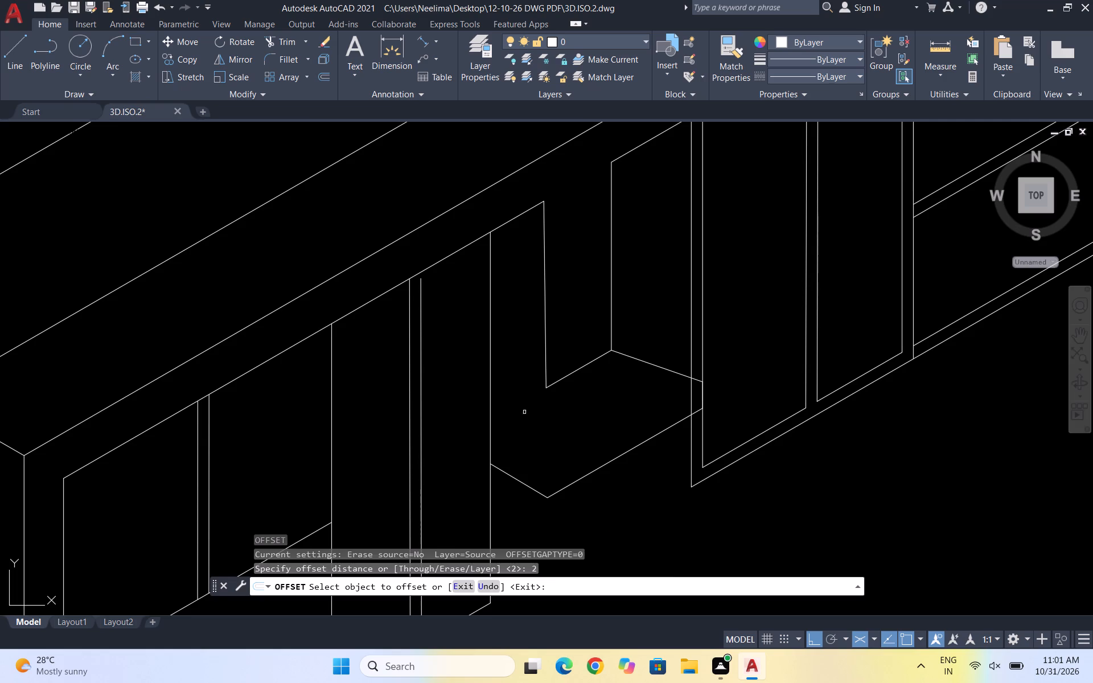
pyautogui.moveTo(519, 483); pyautogui.dragTo(520, 468)
pyautogui.click(523, 450)
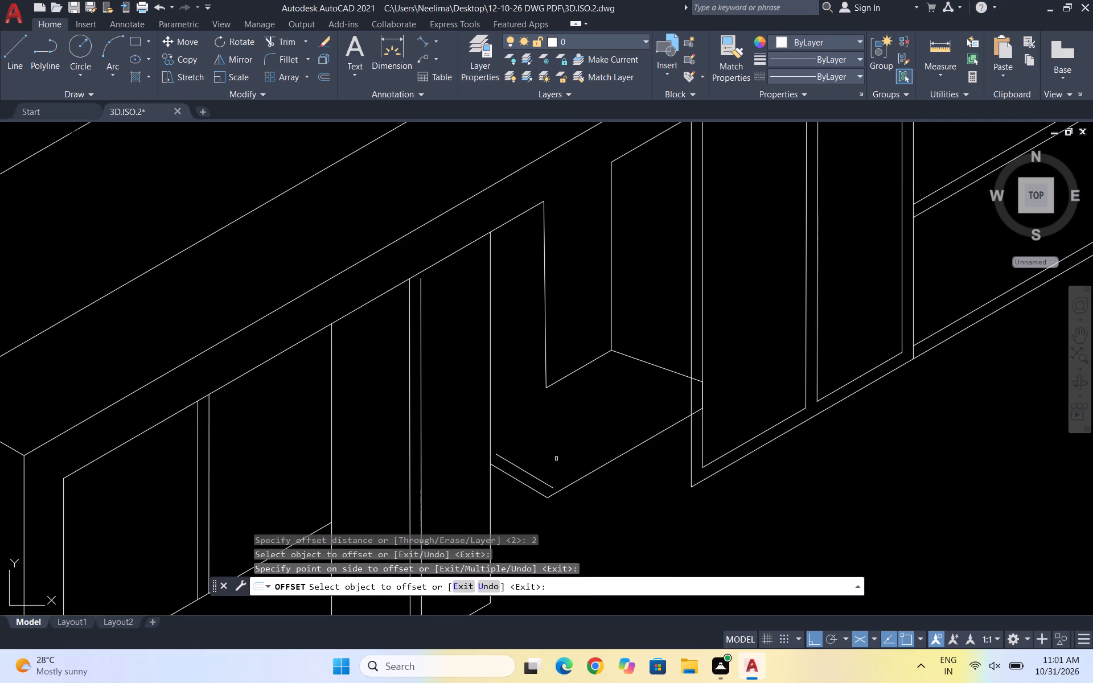
pyautogui.moveTo(586, 475); pyautogui.dragTo(584, 469)
pyautogui.click(573, 454)
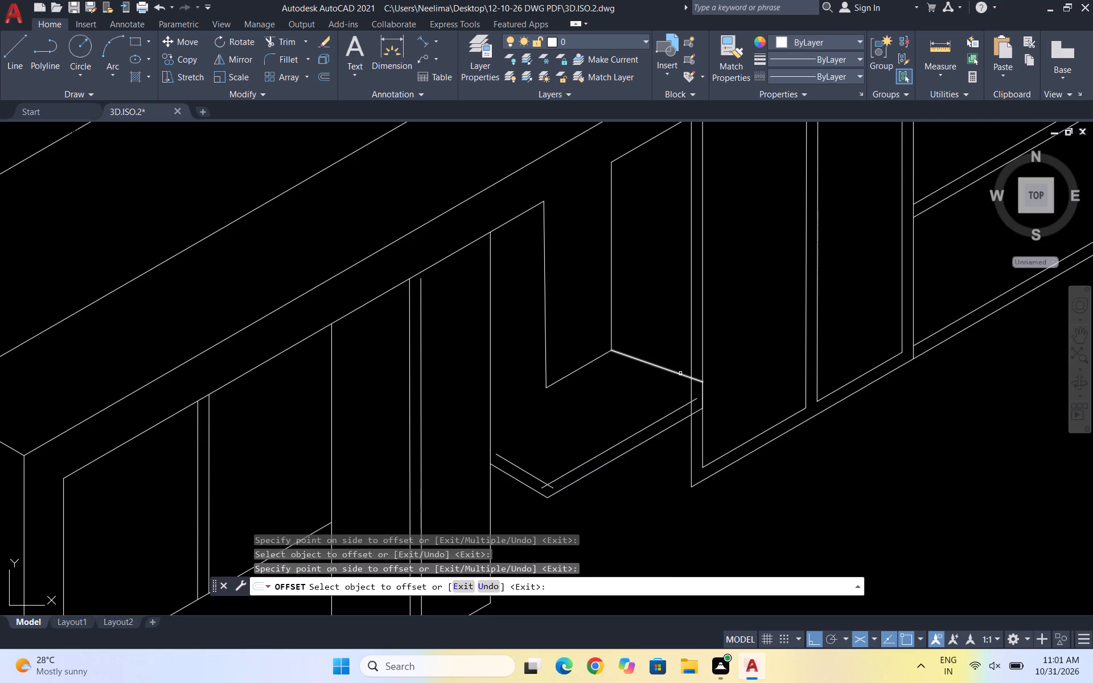
pyautogui.click(704, 392)
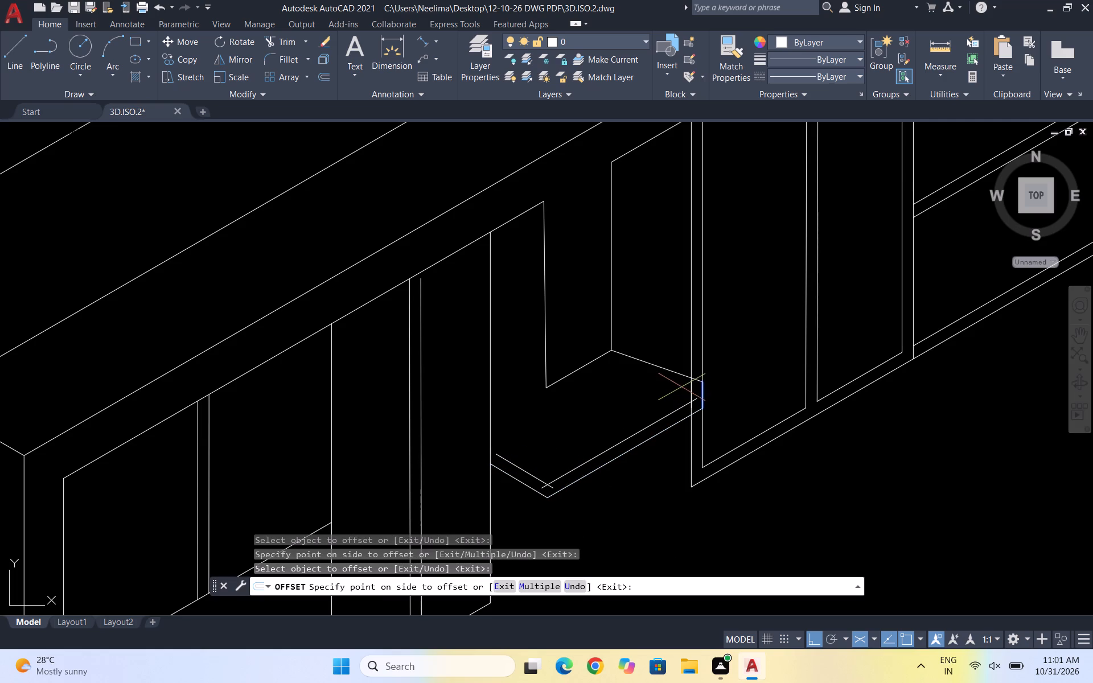
pyautogui.click(681, 387)
pyautogui.moveTo(658, 365); pyautogui.dragTo(653, 373)
pyautogui.click(636, 403)
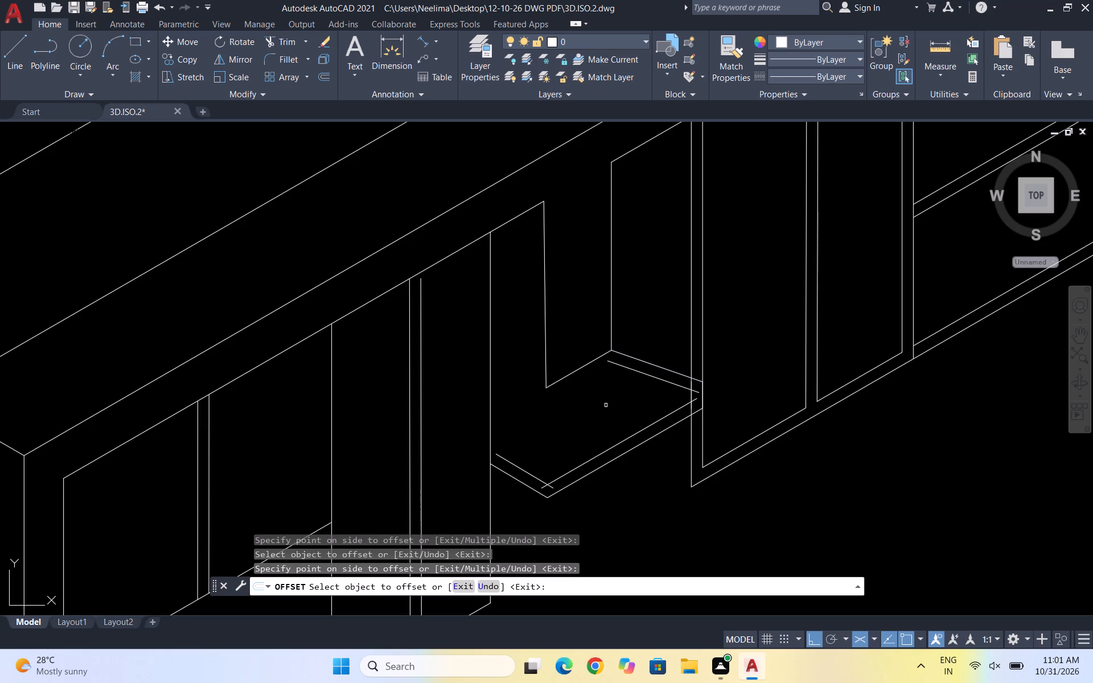
pyautogui.press('Escape')
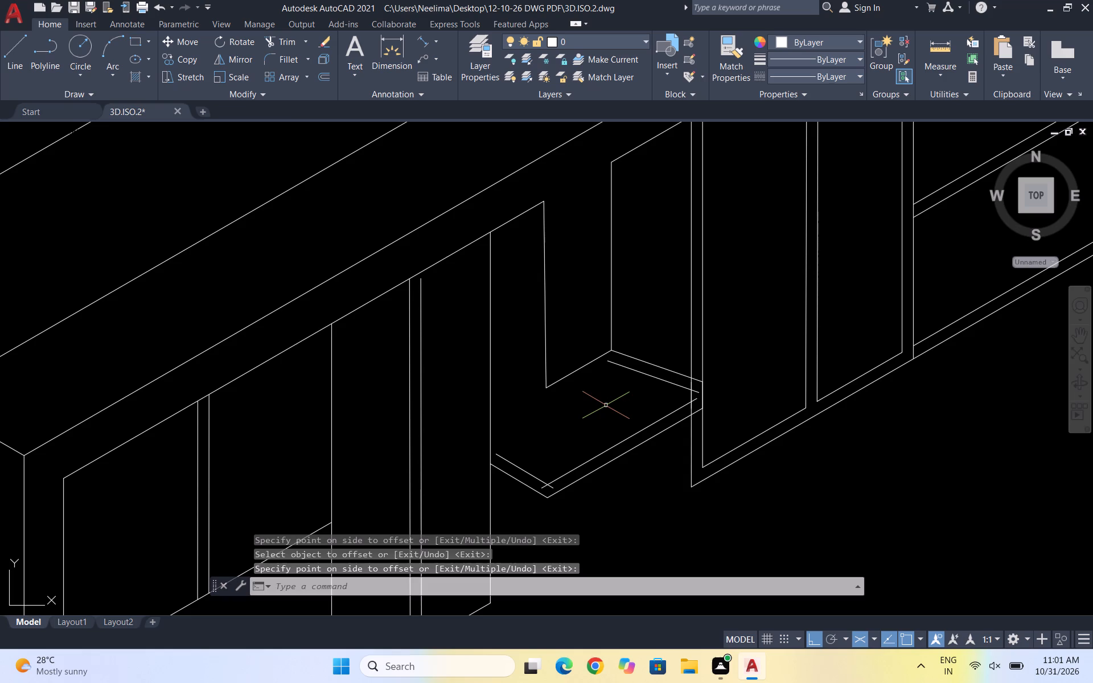
# Draw an isometric line from the recess's lower-left corner back to the left section's right side.
pyautogui.press('l')
pyautogui.press('Return')
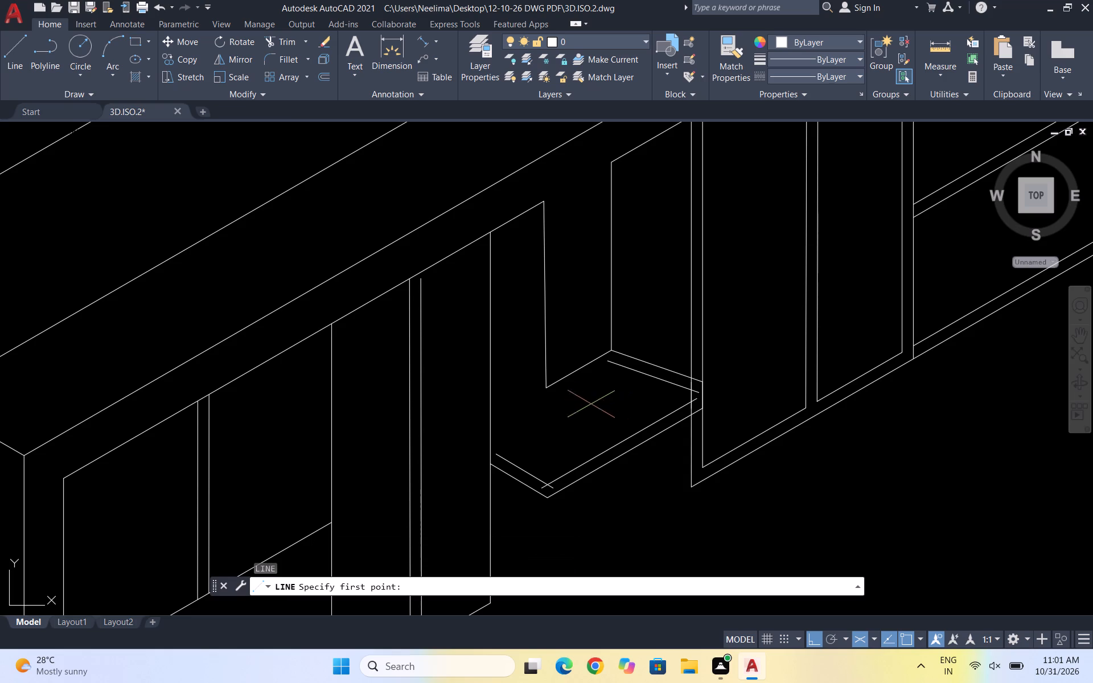
pyautogui.click(544, 388)
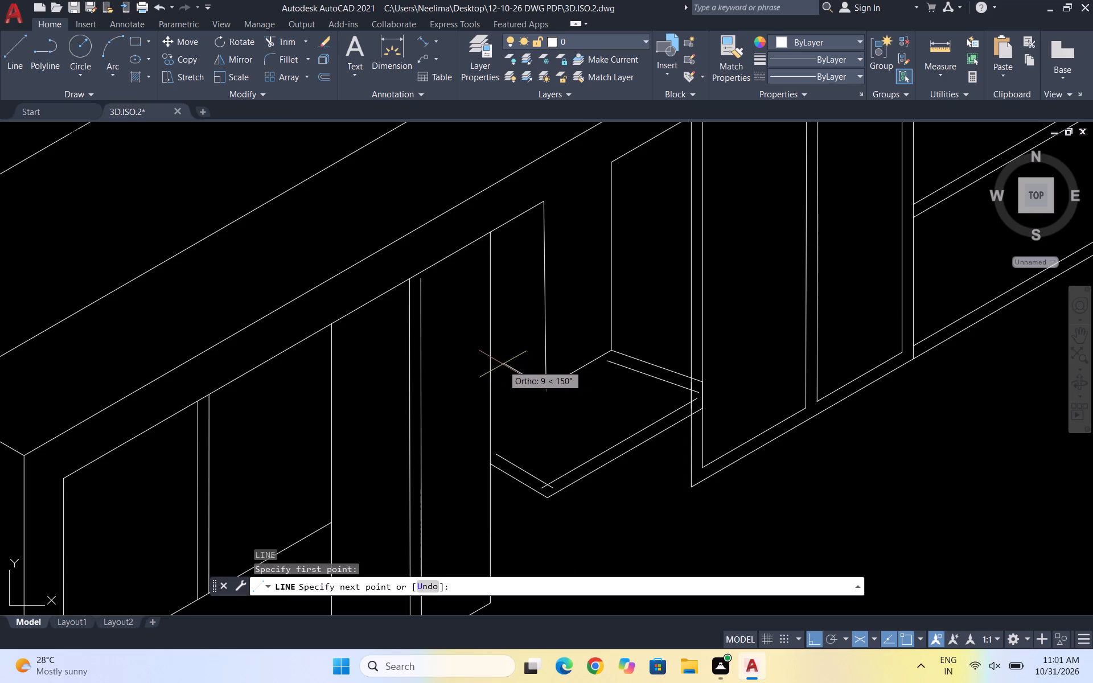
pyautogui.click(491, 355)
pyautogui.press('Escape')
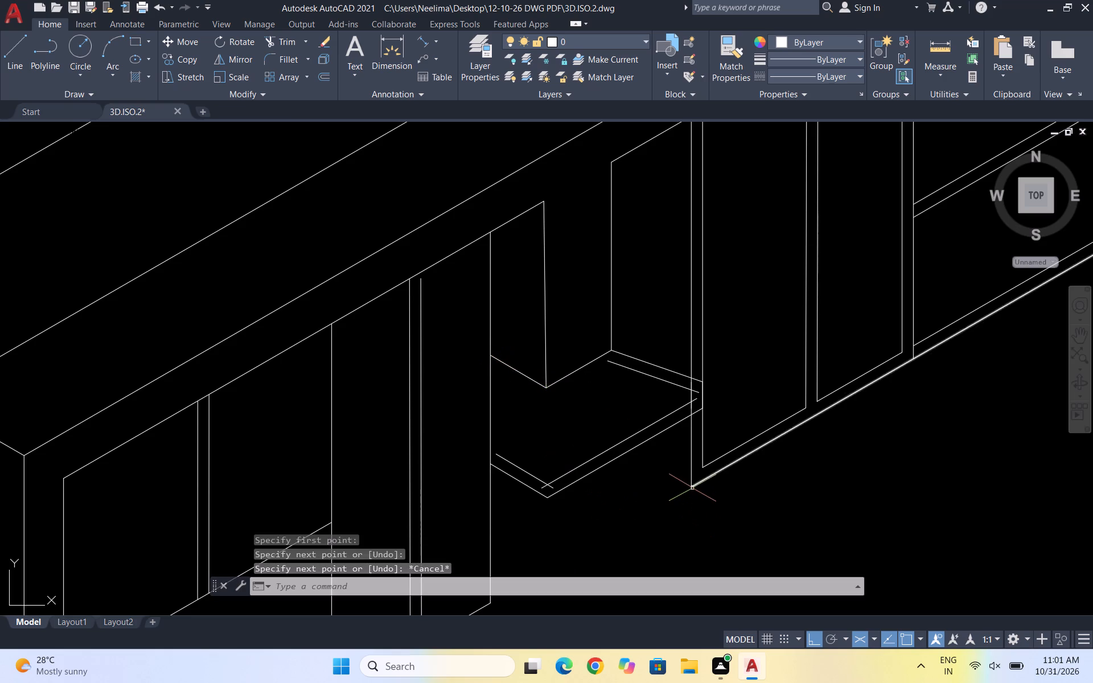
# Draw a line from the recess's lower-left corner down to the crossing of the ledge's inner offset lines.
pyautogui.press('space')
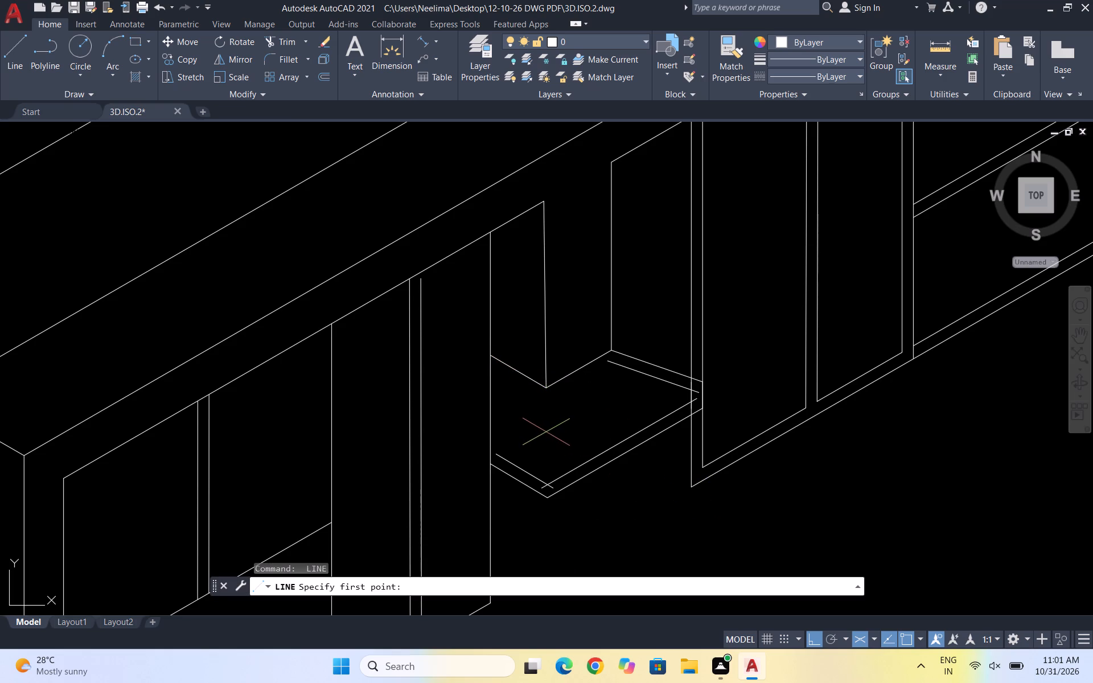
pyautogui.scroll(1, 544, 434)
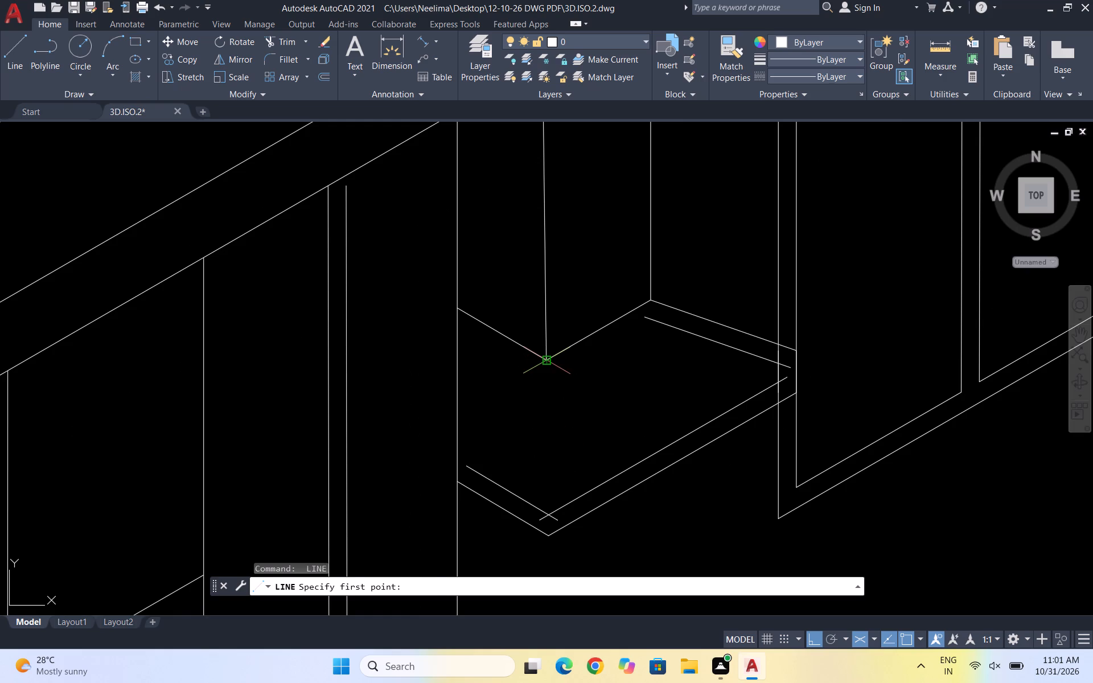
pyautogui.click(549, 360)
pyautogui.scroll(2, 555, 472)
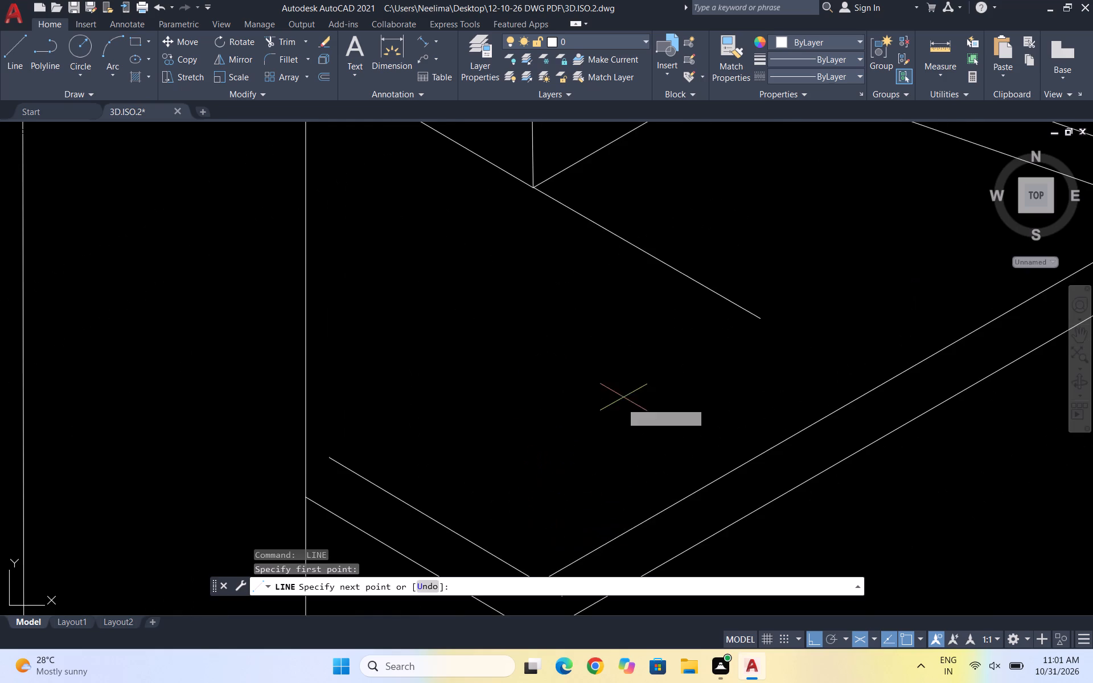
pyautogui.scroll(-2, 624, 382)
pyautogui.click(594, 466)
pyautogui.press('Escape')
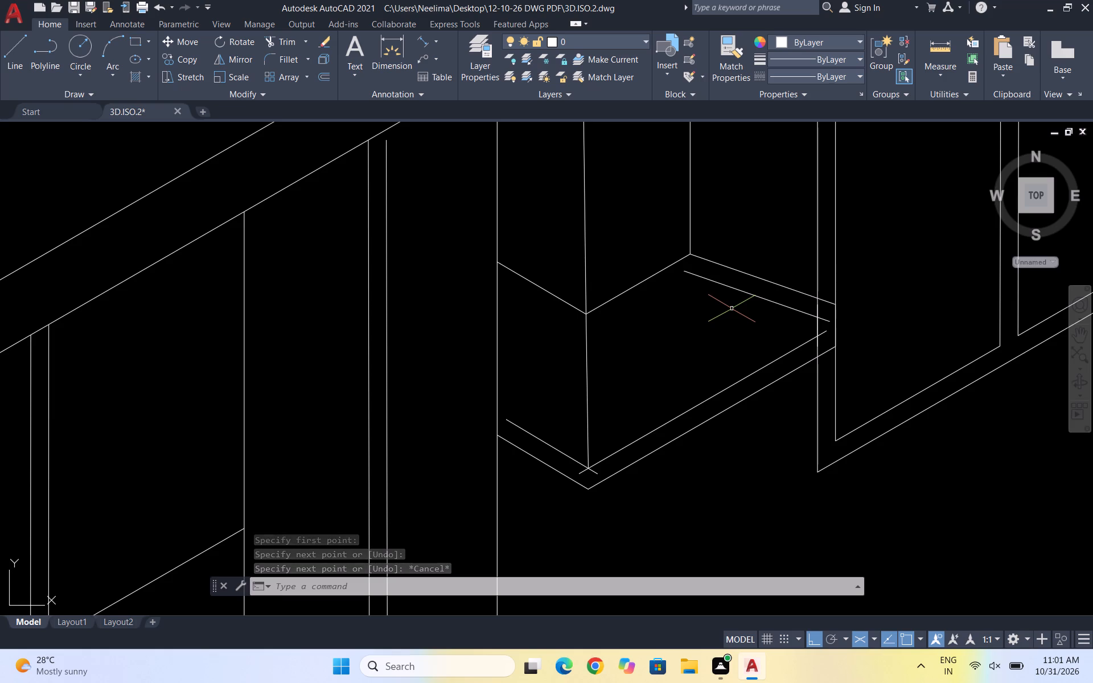
# Trim the sloped edge, its offset copy and the inner front edge where they pass the right section's outer left border.
pyautogui.write('TR')
pyautogui.press('Return')
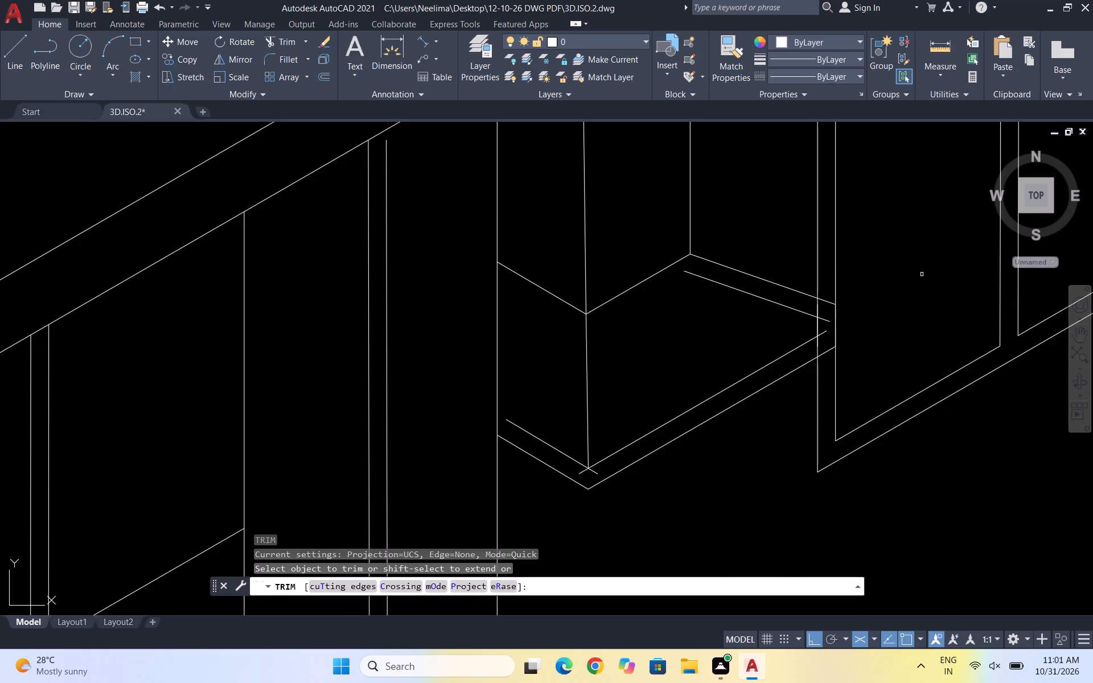
pyautogui.scroll(2, 879, 297)
pyautogui.click(745, 314)
pyautogui.click(754, 293)
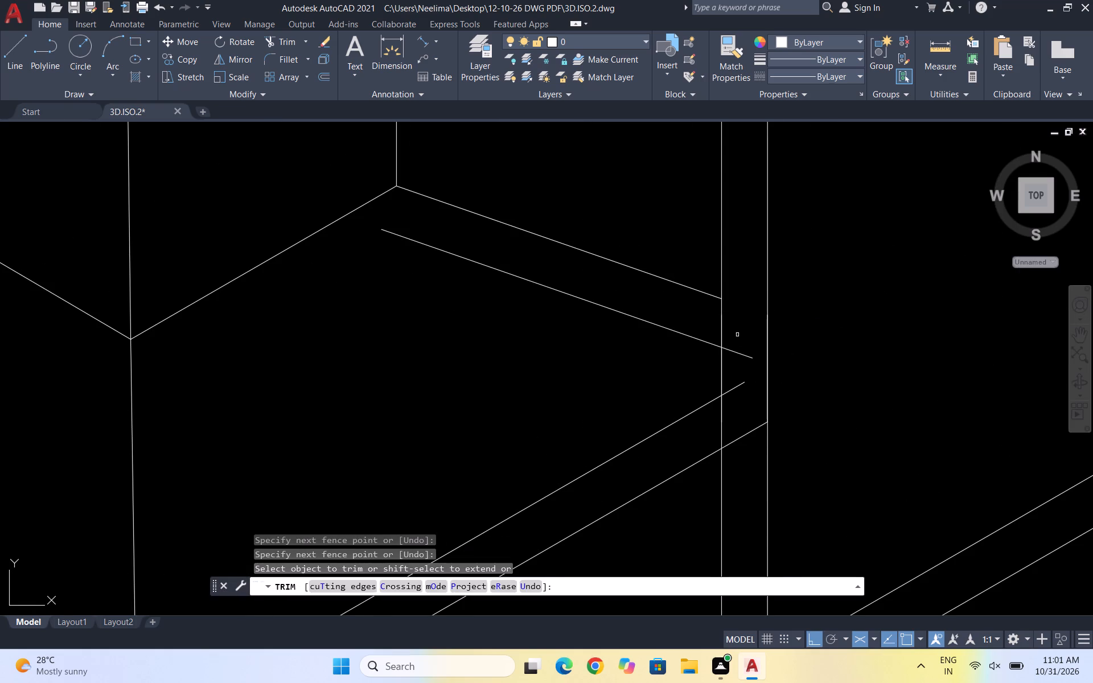
pyautogui.moveTo(739, 344); pyautogui.dragTo(739, 358)
pyautogui.moveTo(737, 395); pyautogui.dragTo(738, 384)
pyautogui.click(738, 369)
pyautogui.scroll(-2, 746, 299)
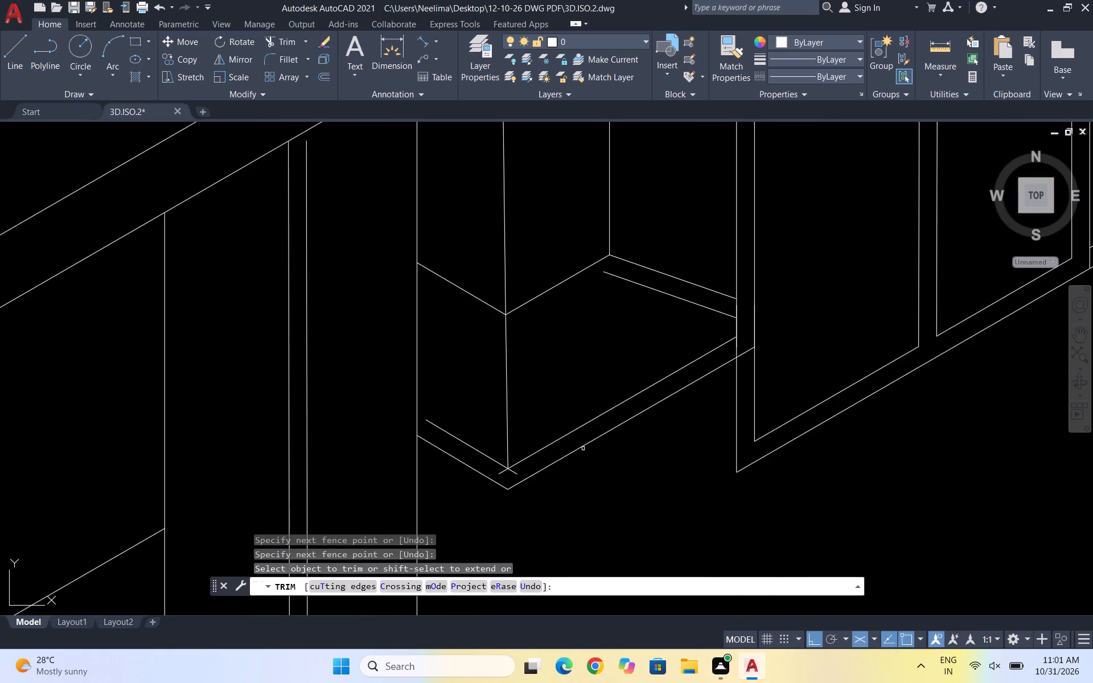
# Trim the overlapping ends at the ledge's inner front corner and extend the inner return edge to the left section's side.
pyautogui.scroll(1, 524, 484)
pyautogui.click(488, 464)
pyautogui.click(503, 462)
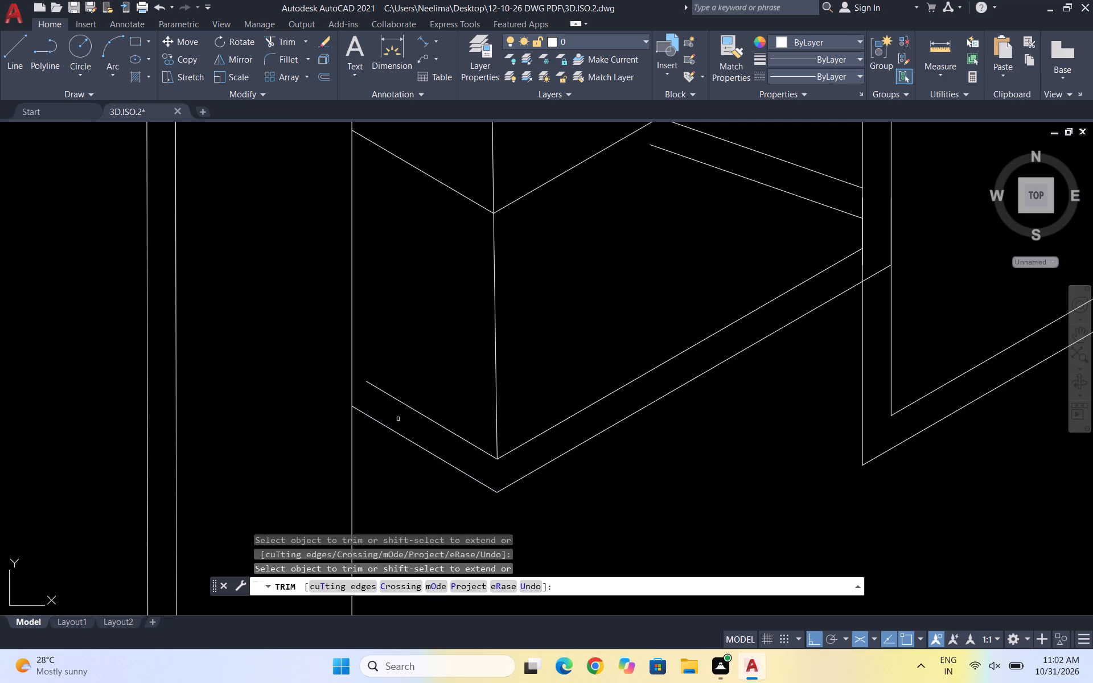
pyautogui.keyDown('shift'); pyautogui.click(405, 402); pyautogui.keyUp('shift')
pyautogui.scroll(-2, 404, 402)
pyautogui.scroll(3, 364, 417)
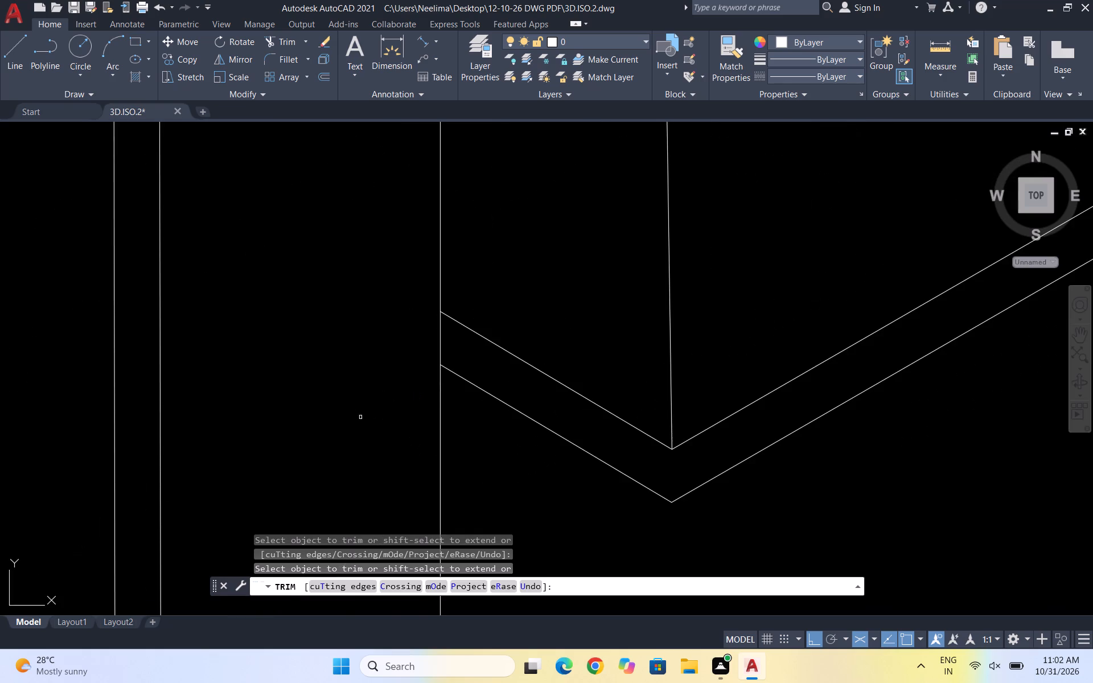
pyautogui.scroll(-3, 720, 331)
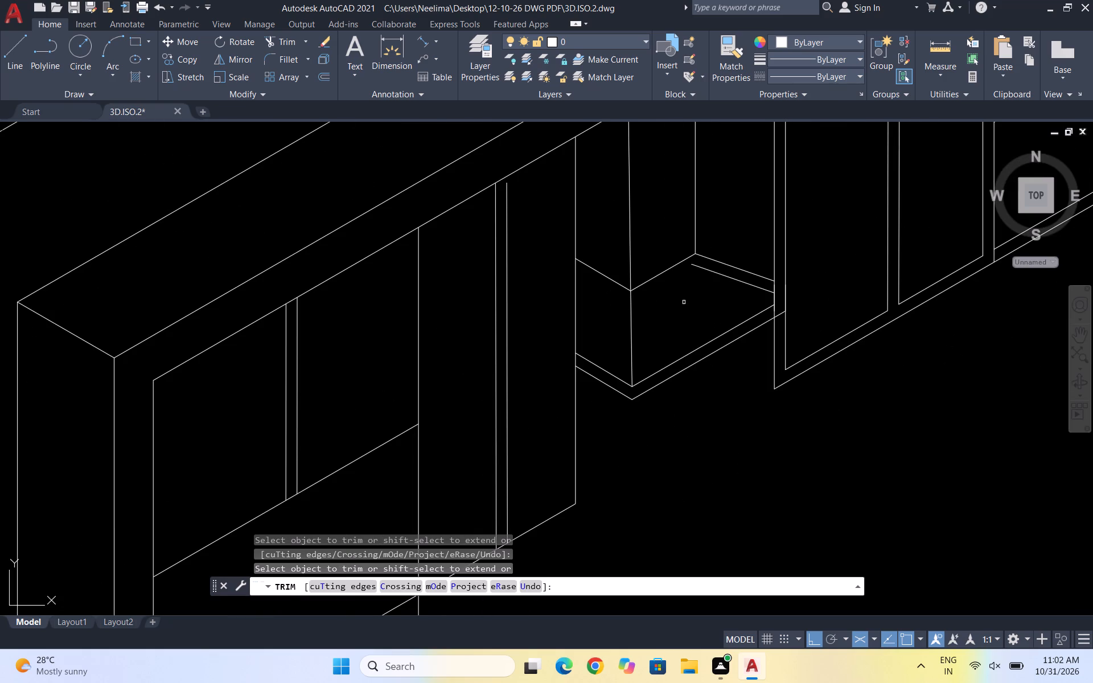
# Remove the sloped edge's offset copy with Trim.
pyautogui.scroll(1, 727, 287)
pyautogui.scroll(2, 777, 286)
pyautogui.moveTo(774, 275); pyautogui.dragTo(655, 356)
pyautogui.scroll(-3, 700, 307)
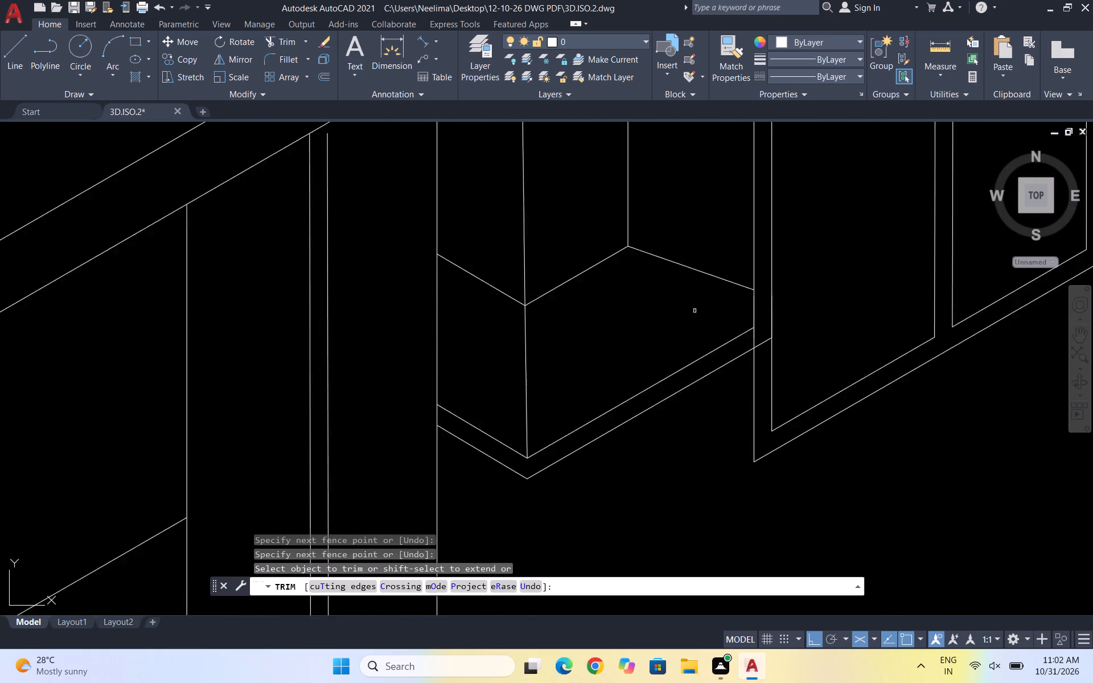
pyautogui.scroll(-1, 692, 311)
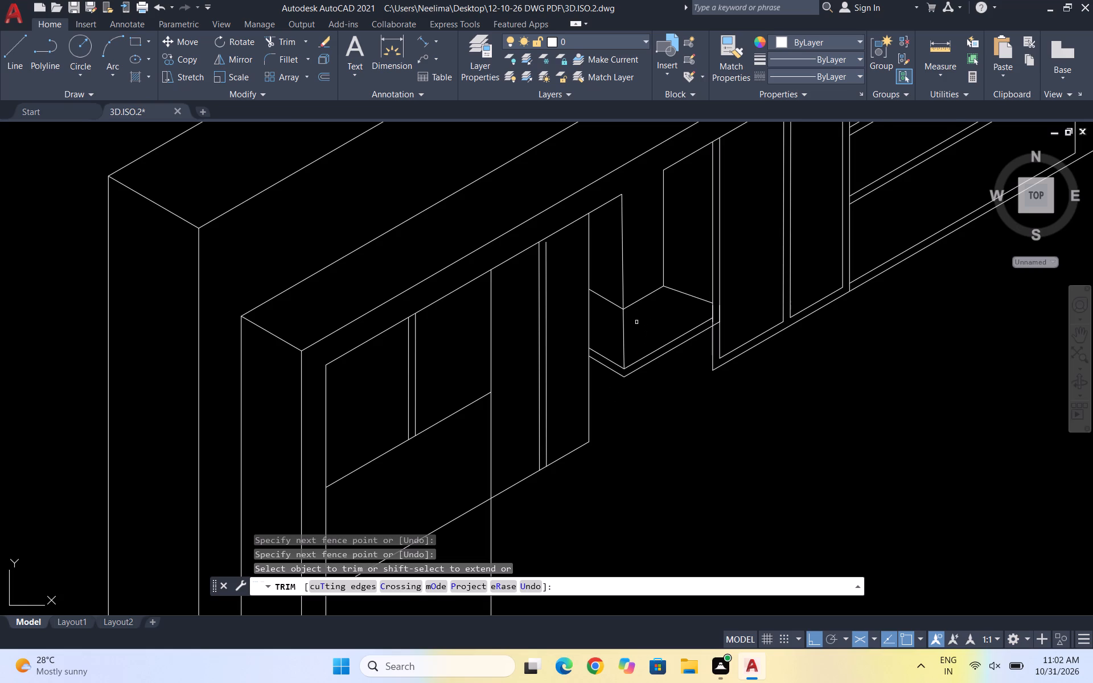
pyautogui.scroll(2, 636, 322)
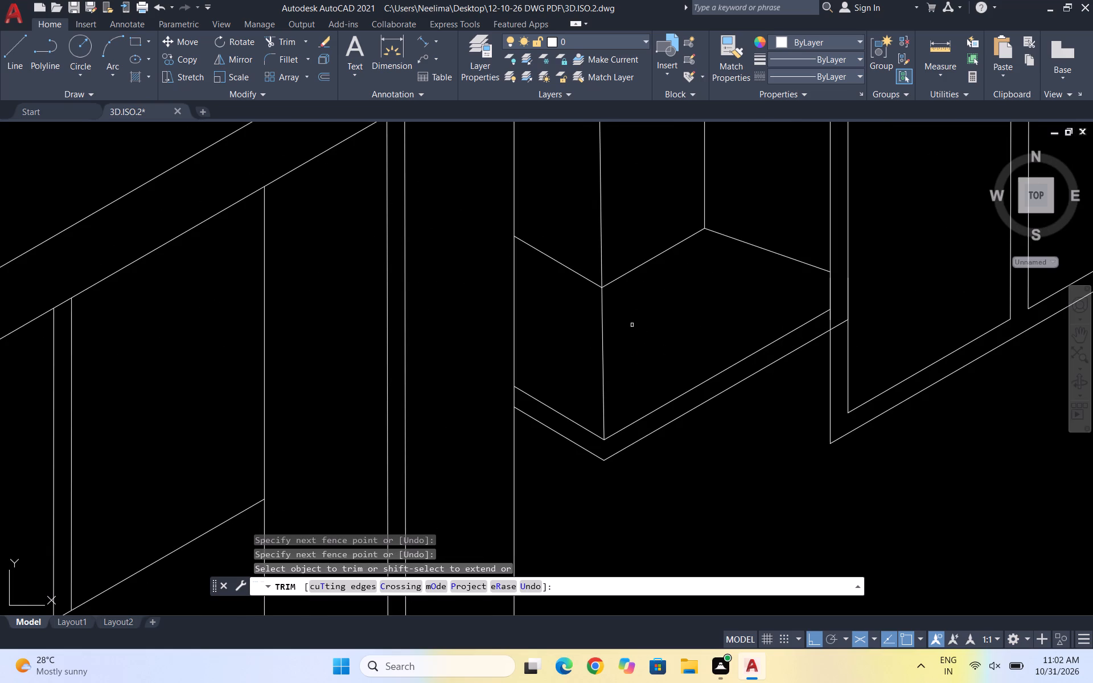
pyautogui.press('Escape')
pyautogui.press('Escape')
pyautogui.press('Escape')
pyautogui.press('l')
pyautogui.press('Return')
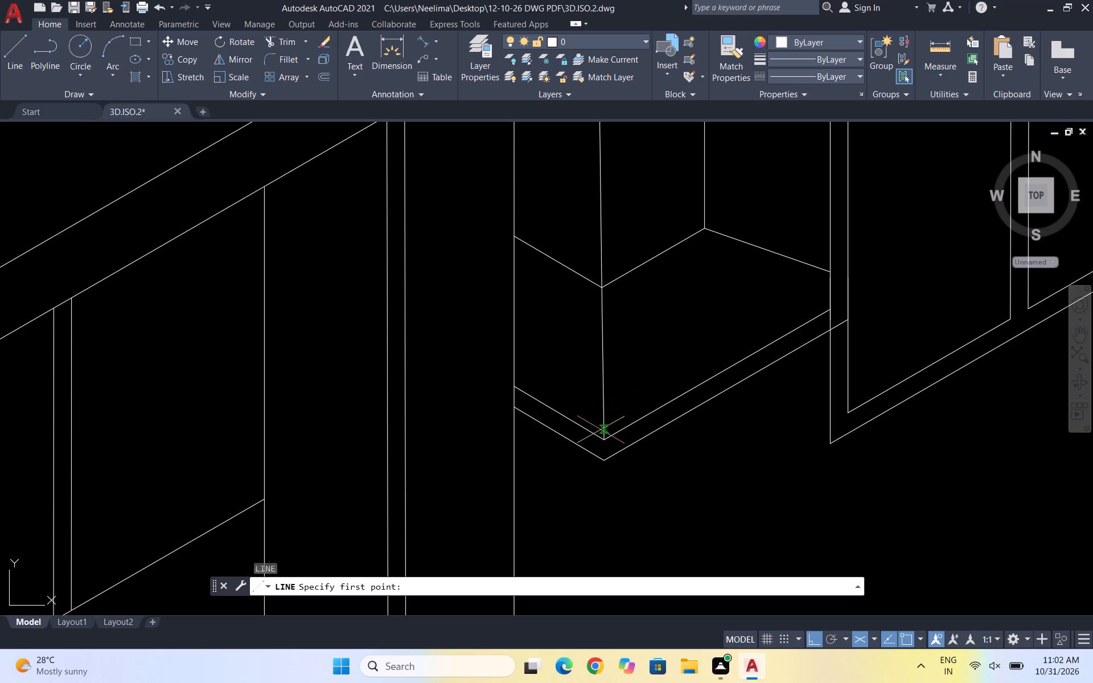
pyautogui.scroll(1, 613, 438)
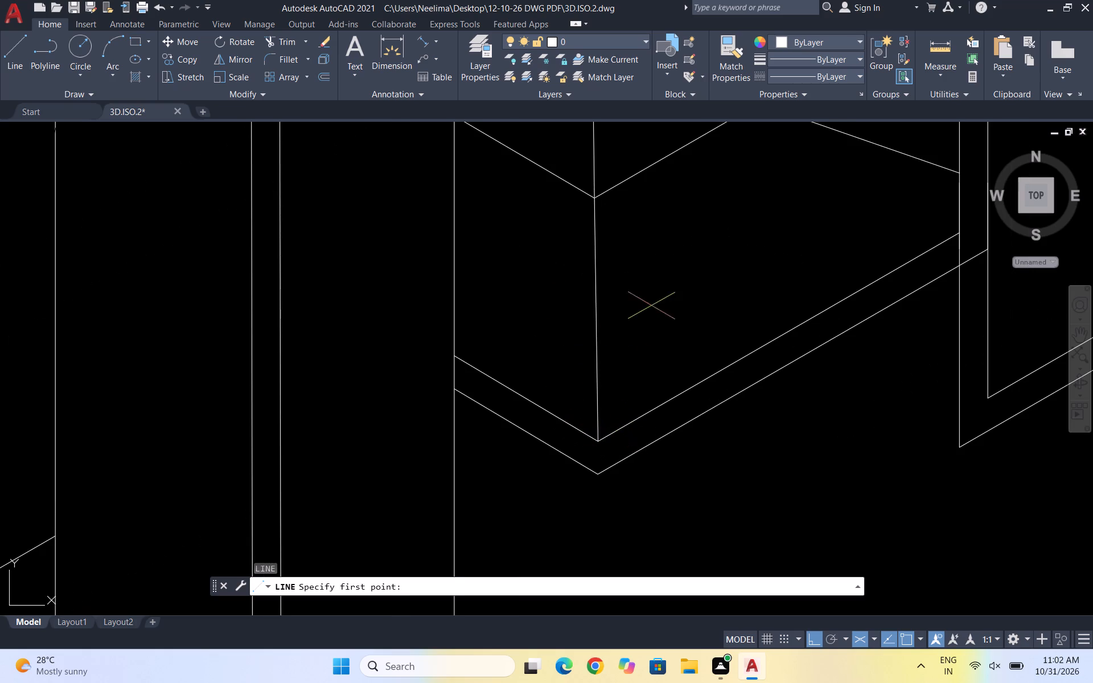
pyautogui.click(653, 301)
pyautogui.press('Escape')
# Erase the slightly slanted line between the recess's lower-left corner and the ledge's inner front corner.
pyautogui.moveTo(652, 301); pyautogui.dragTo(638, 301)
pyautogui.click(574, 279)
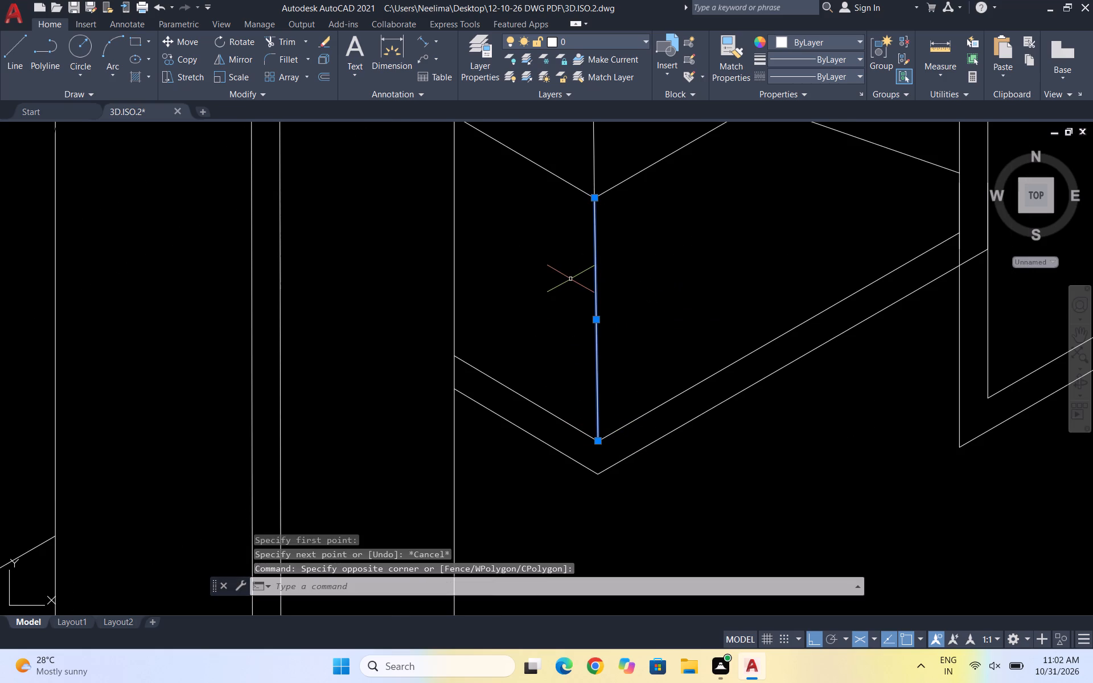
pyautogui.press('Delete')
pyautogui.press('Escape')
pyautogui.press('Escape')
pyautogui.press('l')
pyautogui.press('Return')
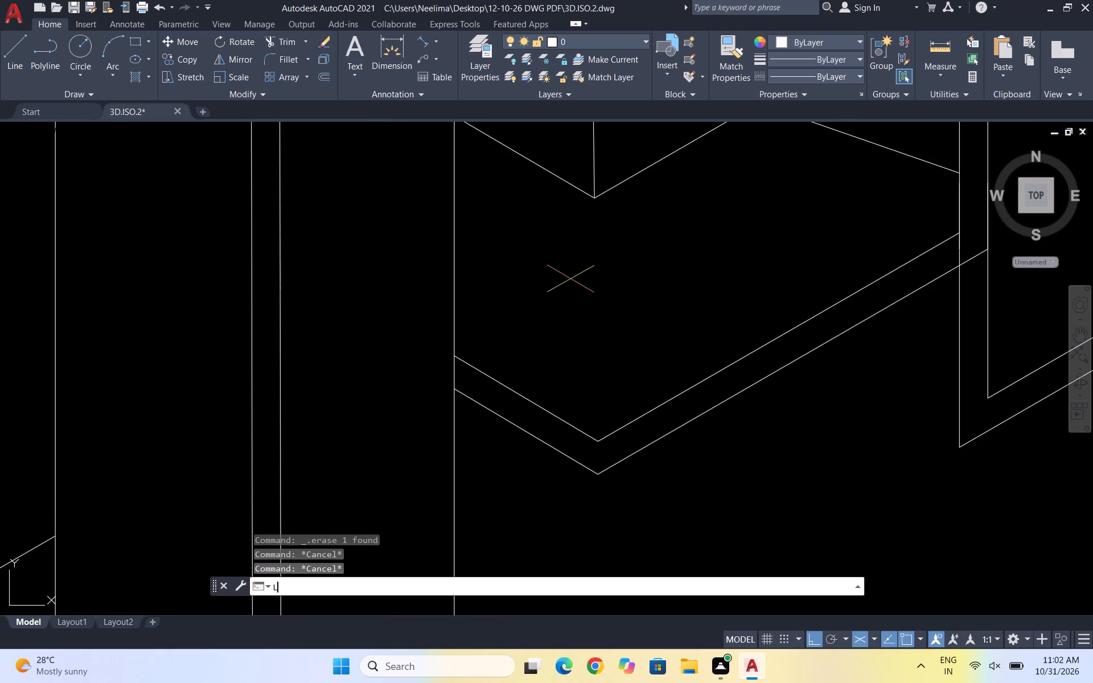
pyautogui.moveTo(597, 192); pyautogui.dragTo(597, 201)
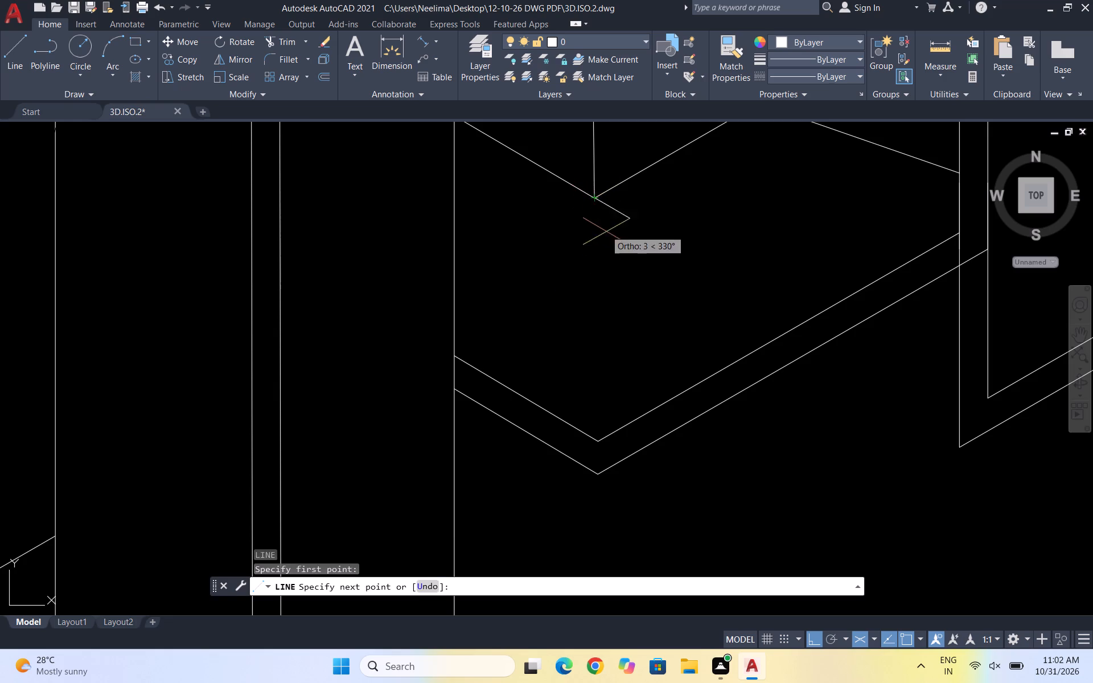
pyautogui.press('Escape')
# On the right isoplane, draw a true vertical line from the recess's lower-left corner down past the ledge's outer front corner.
pyautogui.press('l')
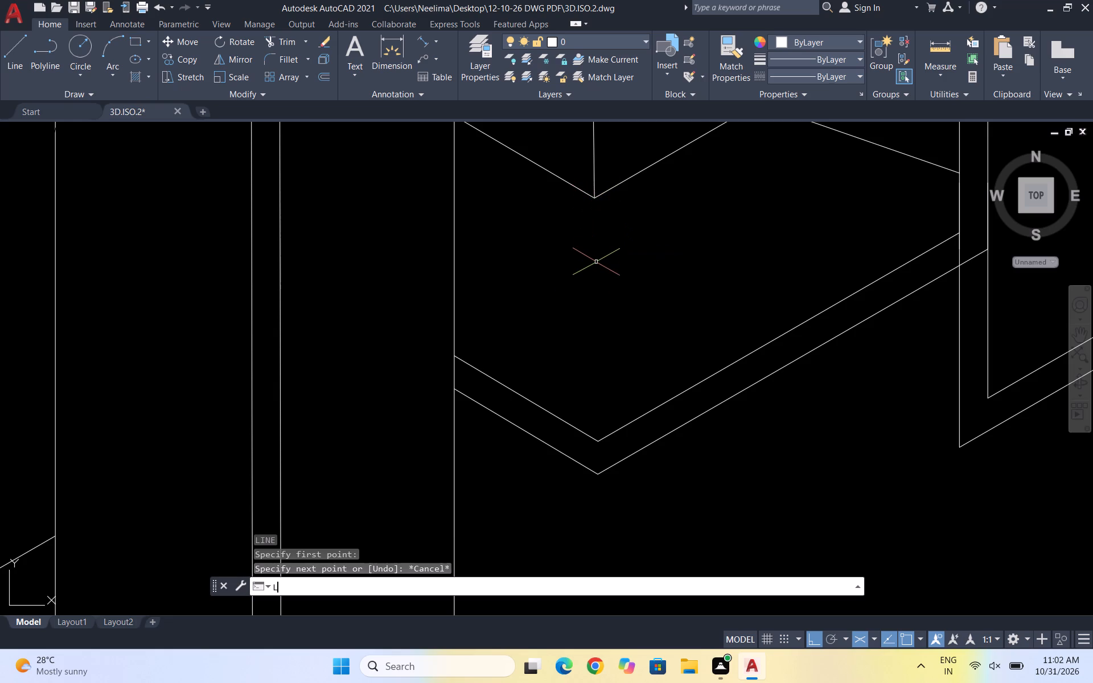
pyautogui.press('Return')
pyautogui.click(592, 197)
pyautogui.scroll(-3, 580, 232)
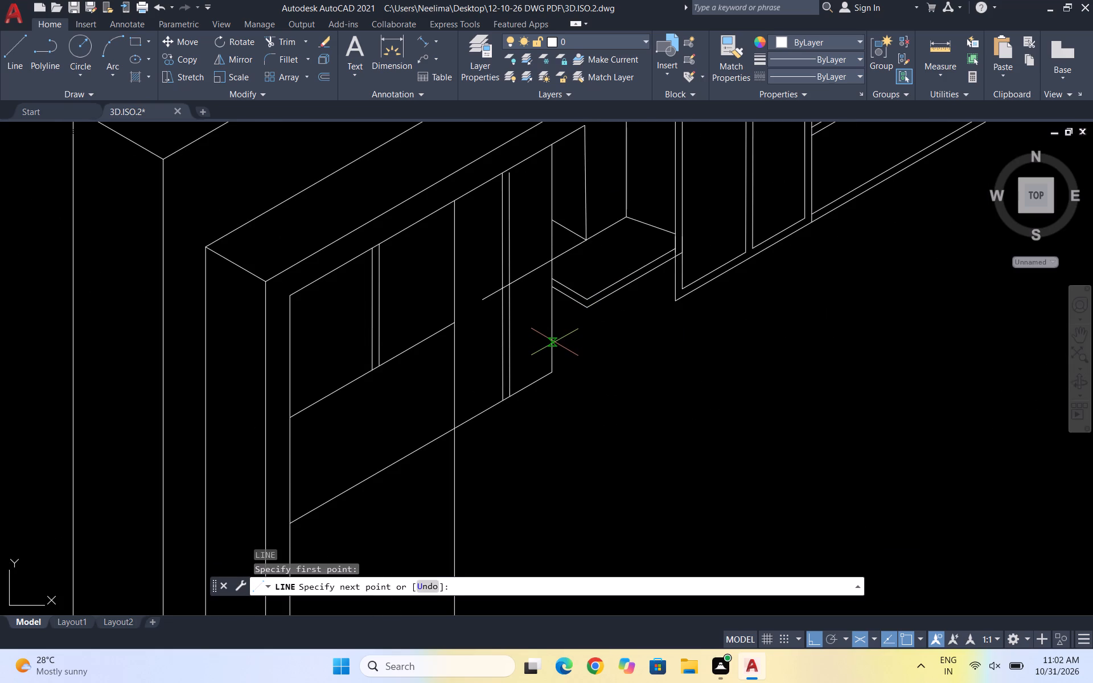
pyautogui.press('F5')
pyautogui.scroll(2, 578, 348)
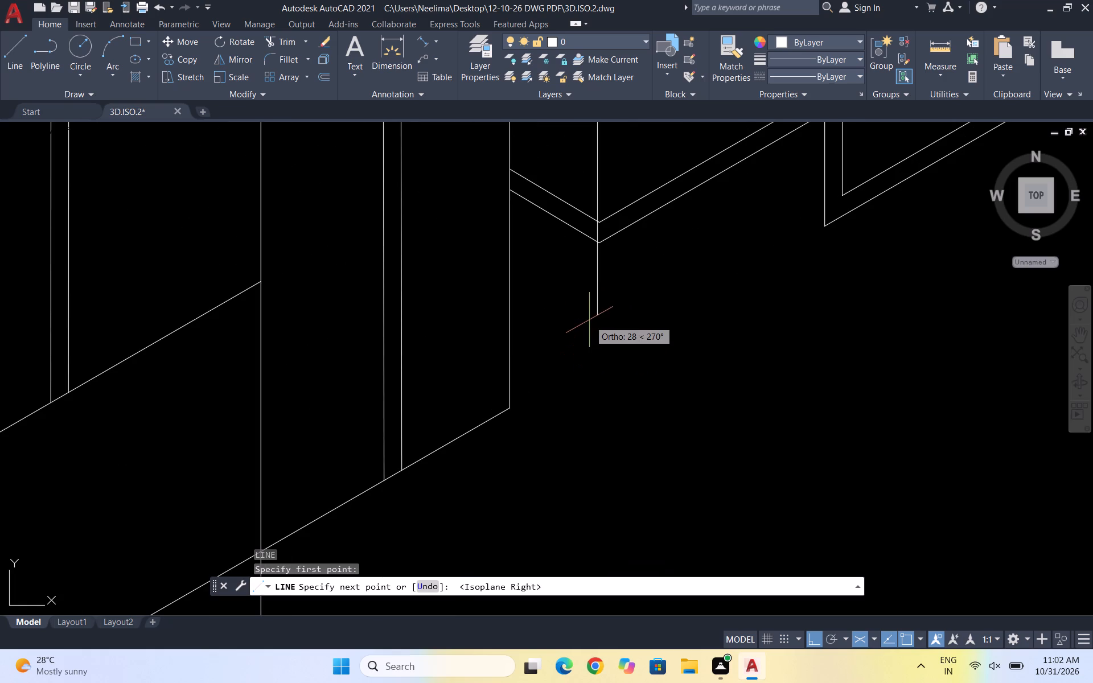
pyautogui.click(595, 293)
pyautogui.scroll(-3, 595, 282)
pyautogui.press('Escape')
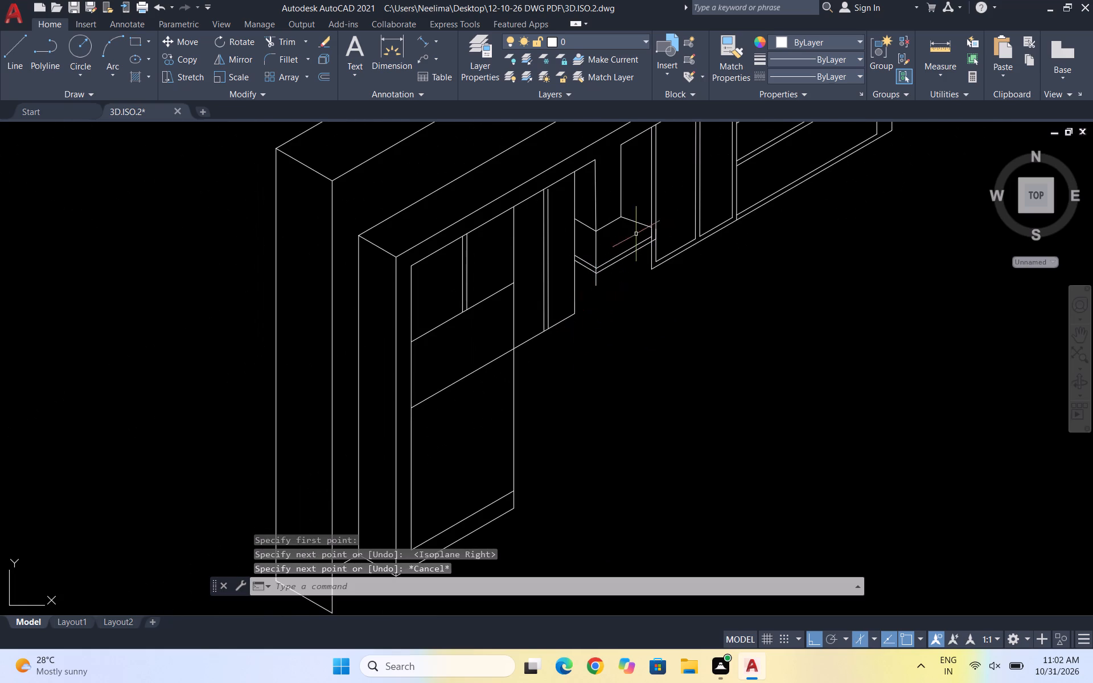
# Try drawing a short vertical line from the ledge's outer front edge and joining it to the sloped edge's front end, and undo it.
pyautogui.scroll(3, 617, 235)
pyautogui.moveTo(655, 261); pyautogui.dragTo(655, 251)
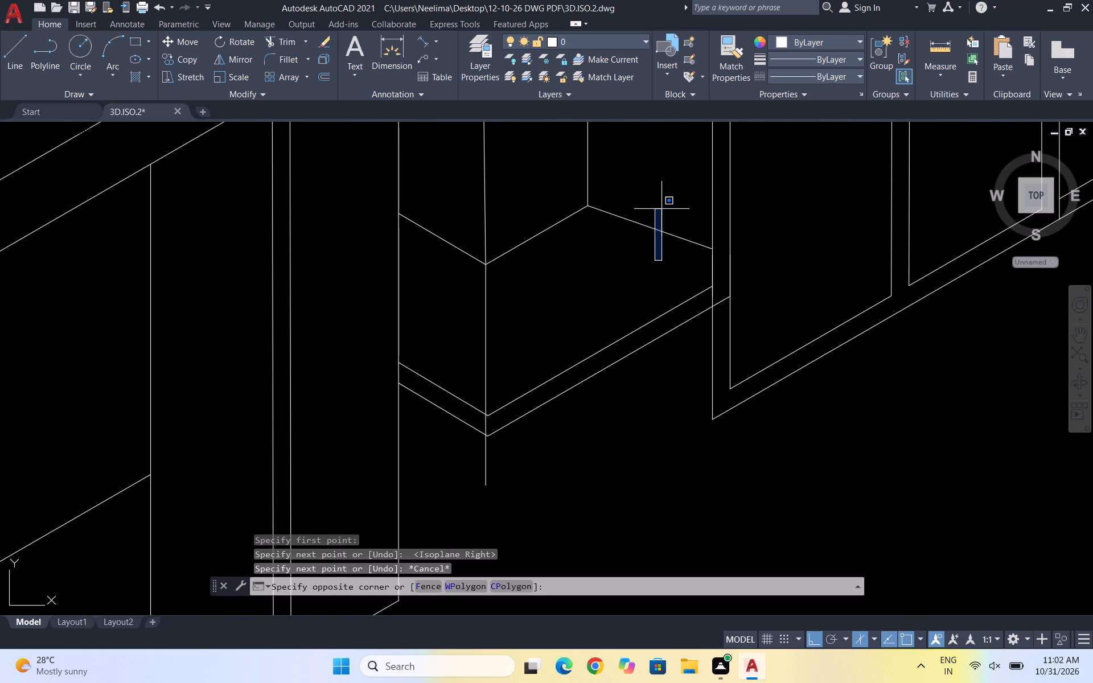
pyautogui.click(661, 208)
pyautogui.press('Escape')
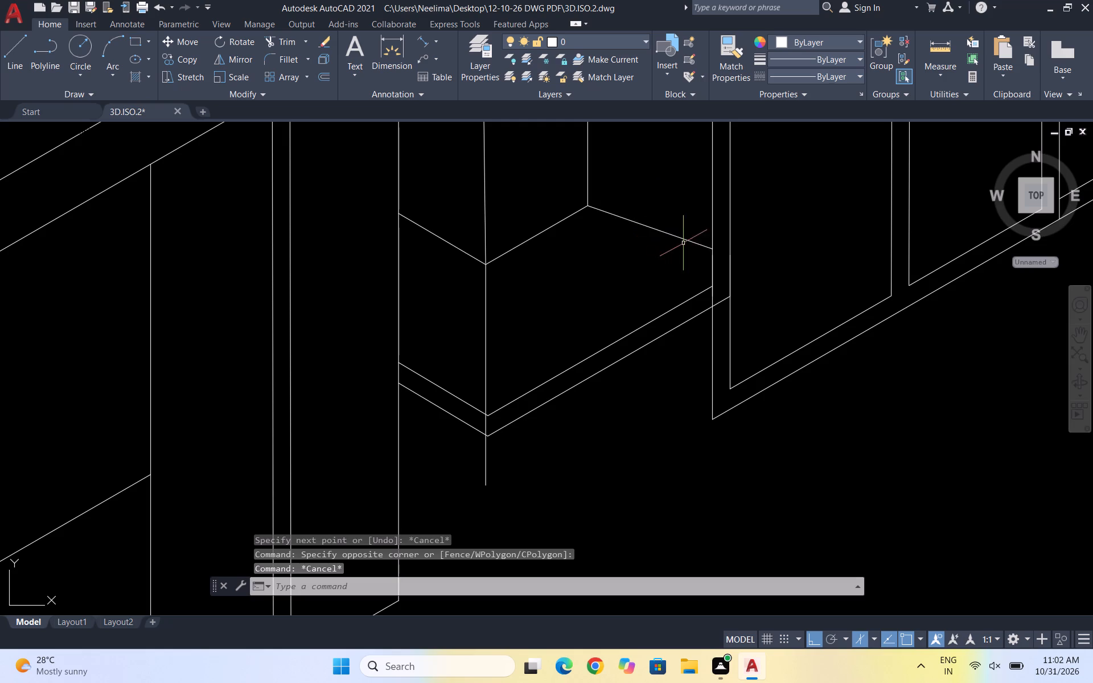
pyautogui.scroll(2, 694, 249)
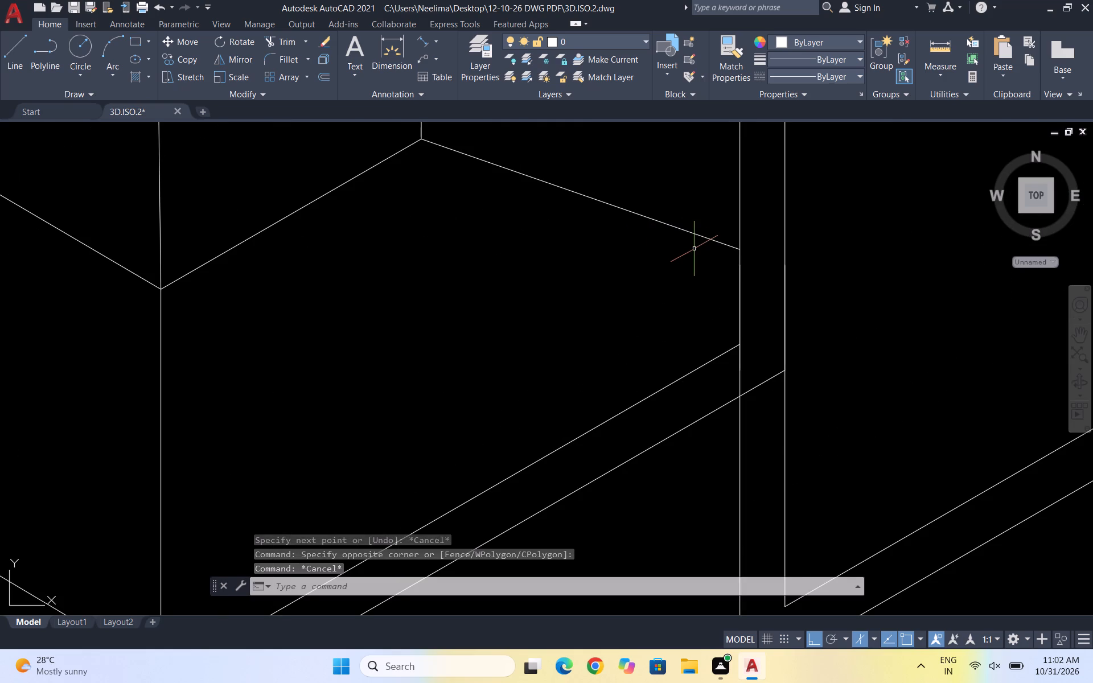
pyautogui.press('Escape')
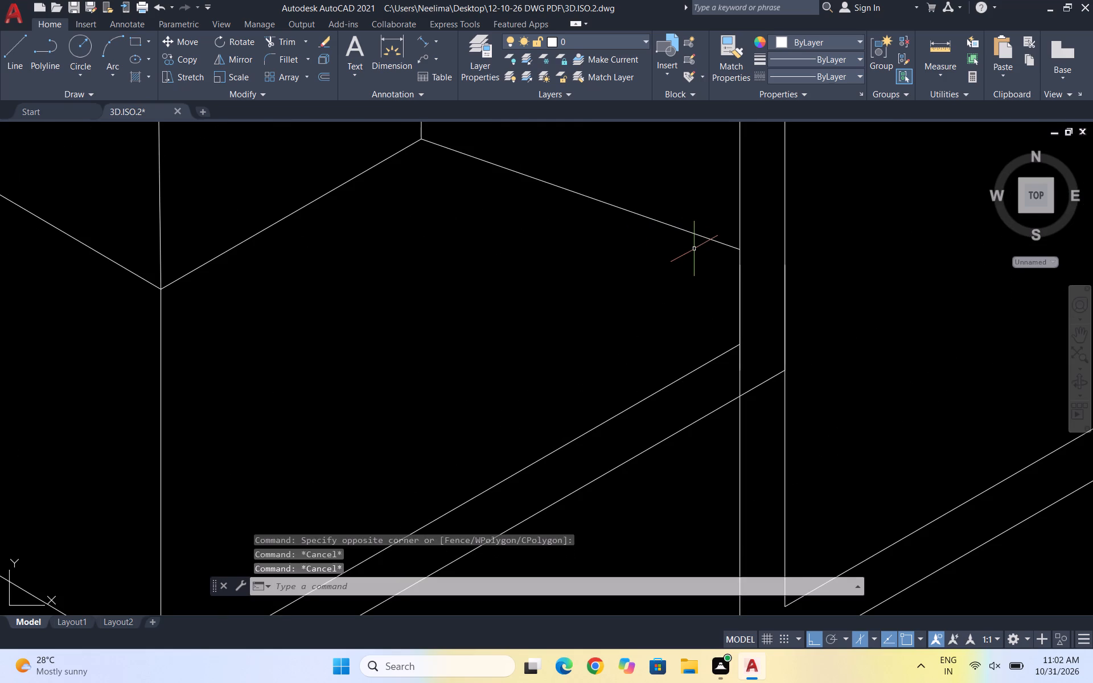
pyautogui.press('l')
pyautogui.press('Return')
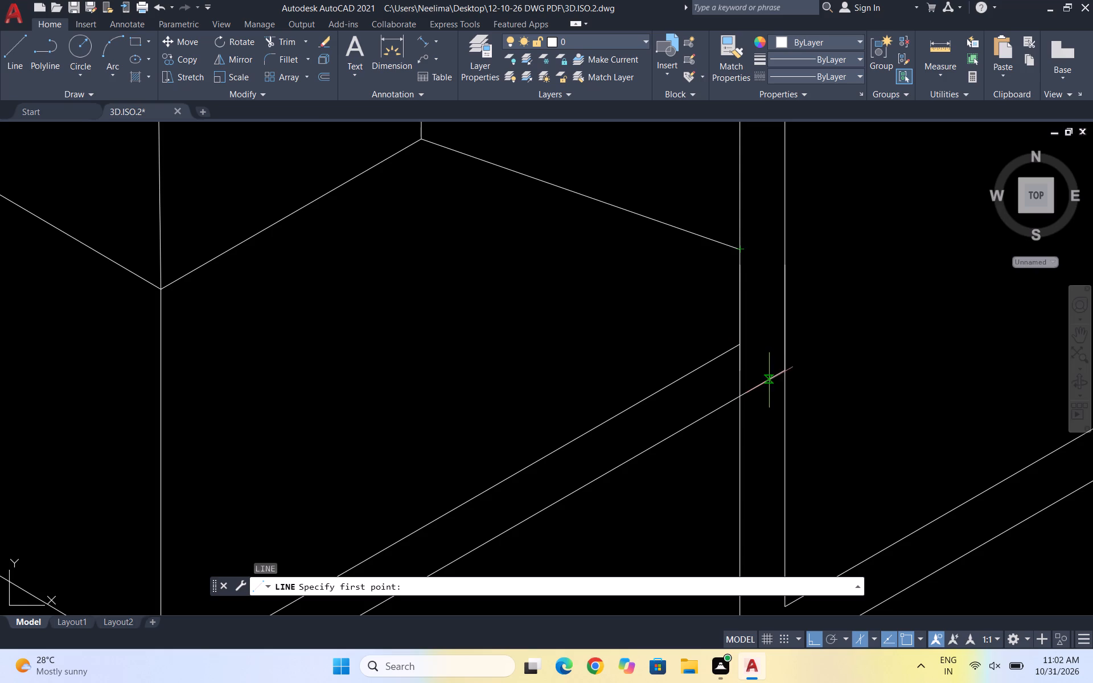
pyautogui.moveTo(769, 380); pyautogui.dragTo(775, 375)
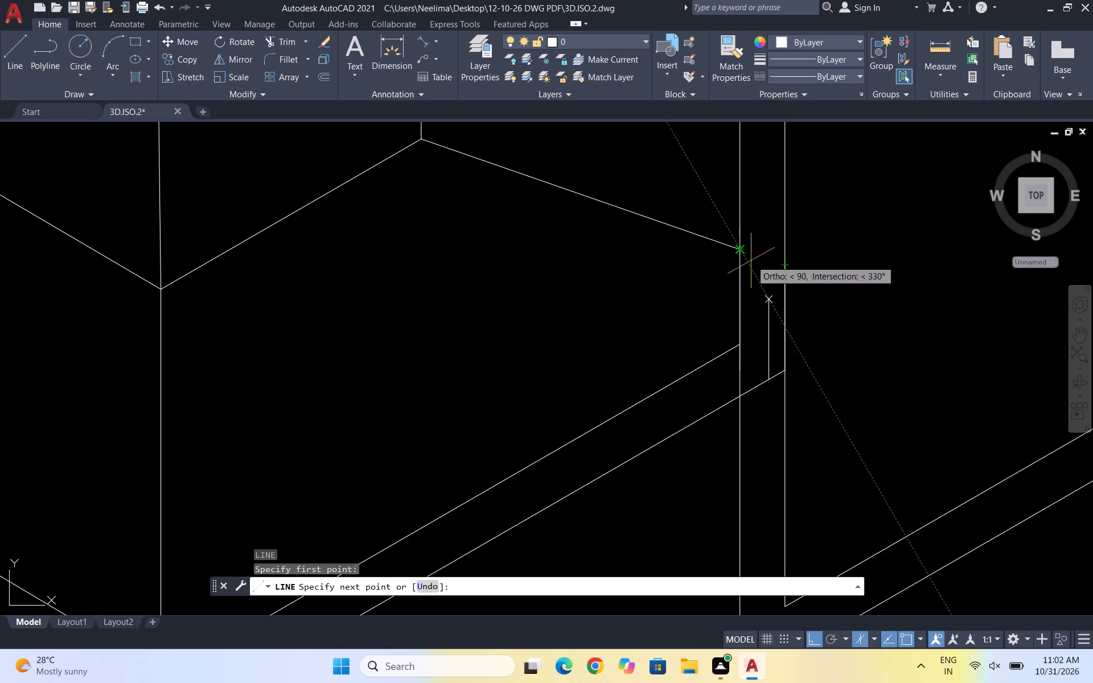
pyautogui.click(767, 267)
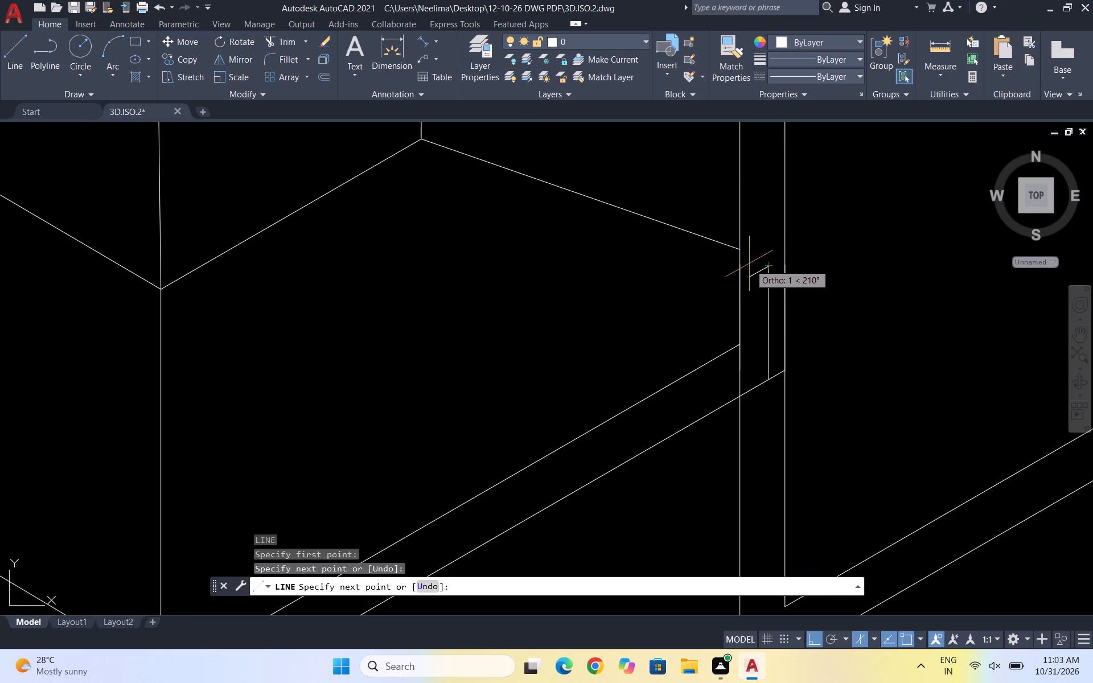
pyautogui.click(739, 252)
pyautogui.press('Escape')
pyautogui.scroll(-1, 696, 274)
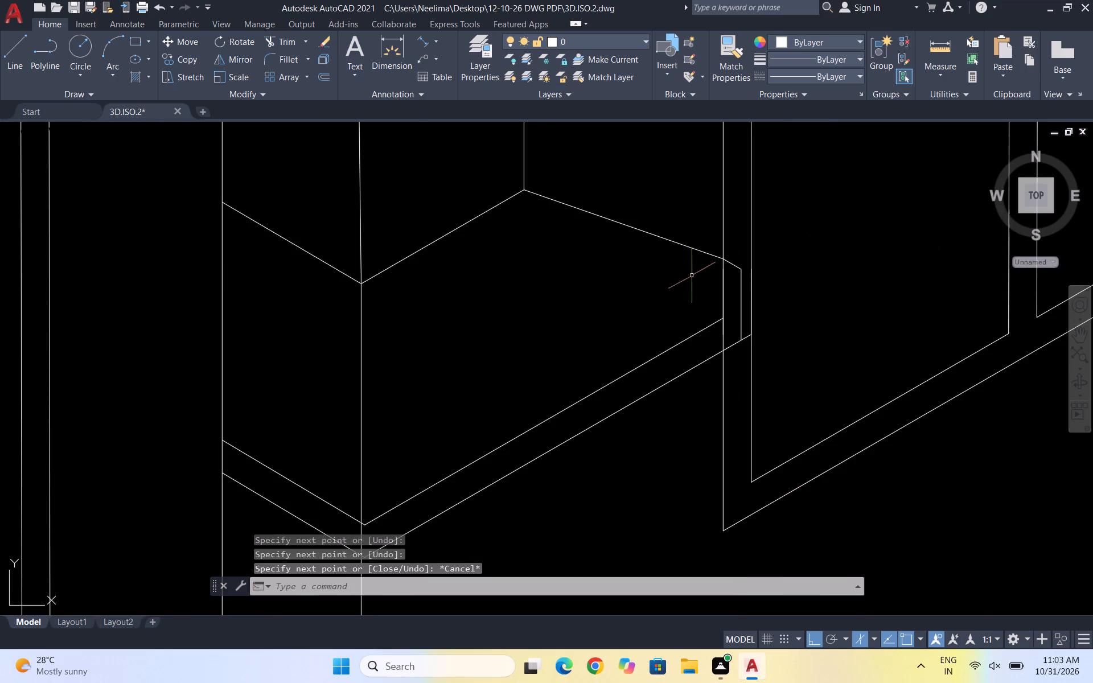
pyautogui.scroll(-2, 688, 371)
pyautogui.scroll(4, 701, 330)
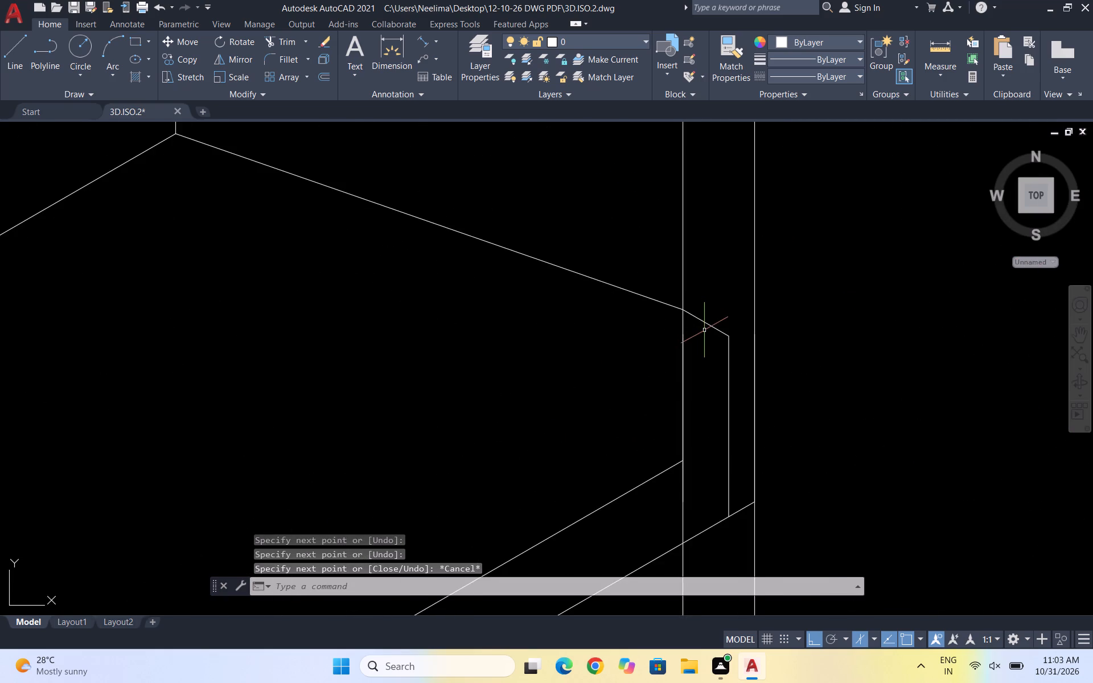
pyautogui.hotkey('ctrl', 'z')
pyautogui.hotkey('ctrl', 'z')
# Draw a short line continuing the recess's sloped bottom edge from its front end to the right section's inner vertical edge.
pyautogui.scroll(-1, 807, 272)
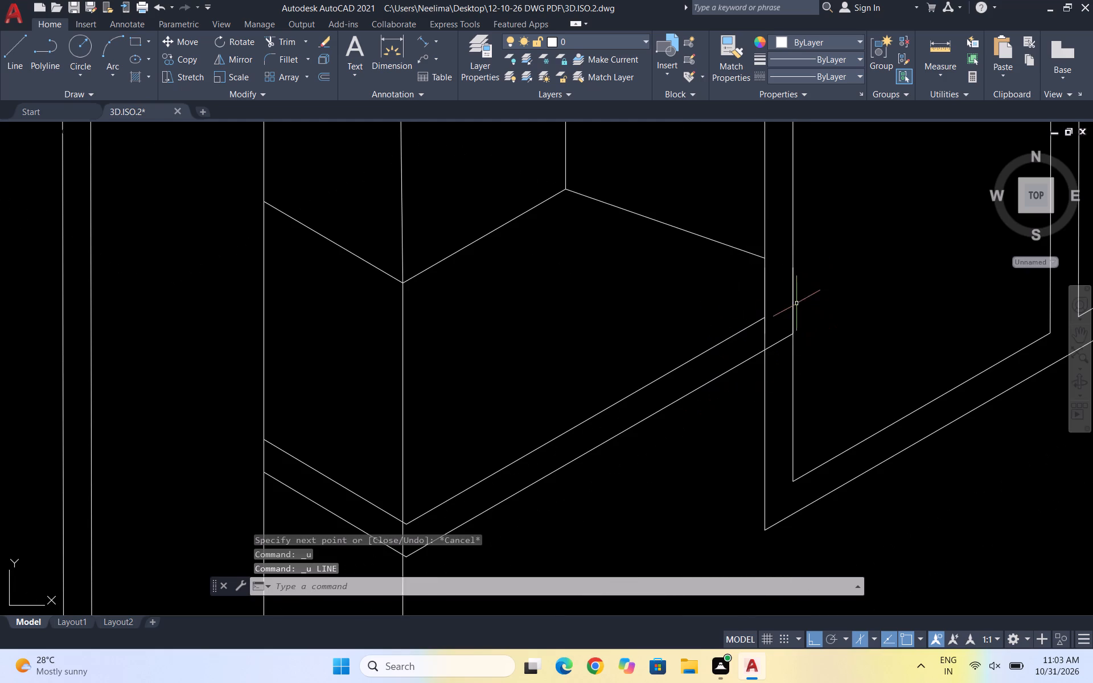
pyautogui.press('l')
pyautogui.press('Return')
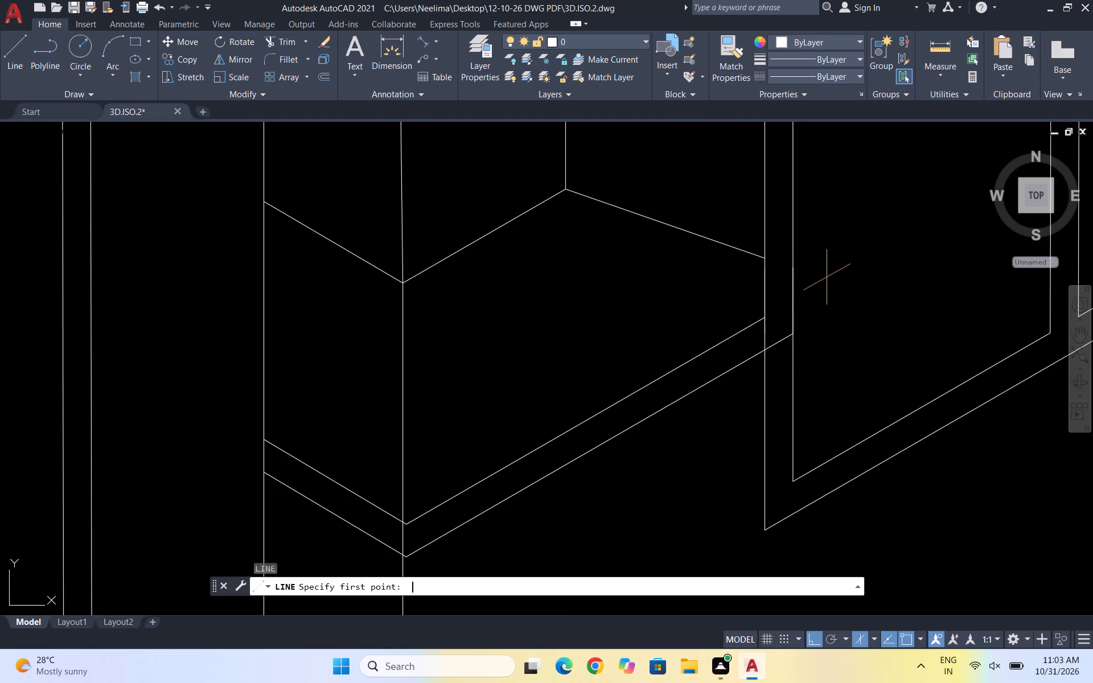
pyautogui.click(766, 258)
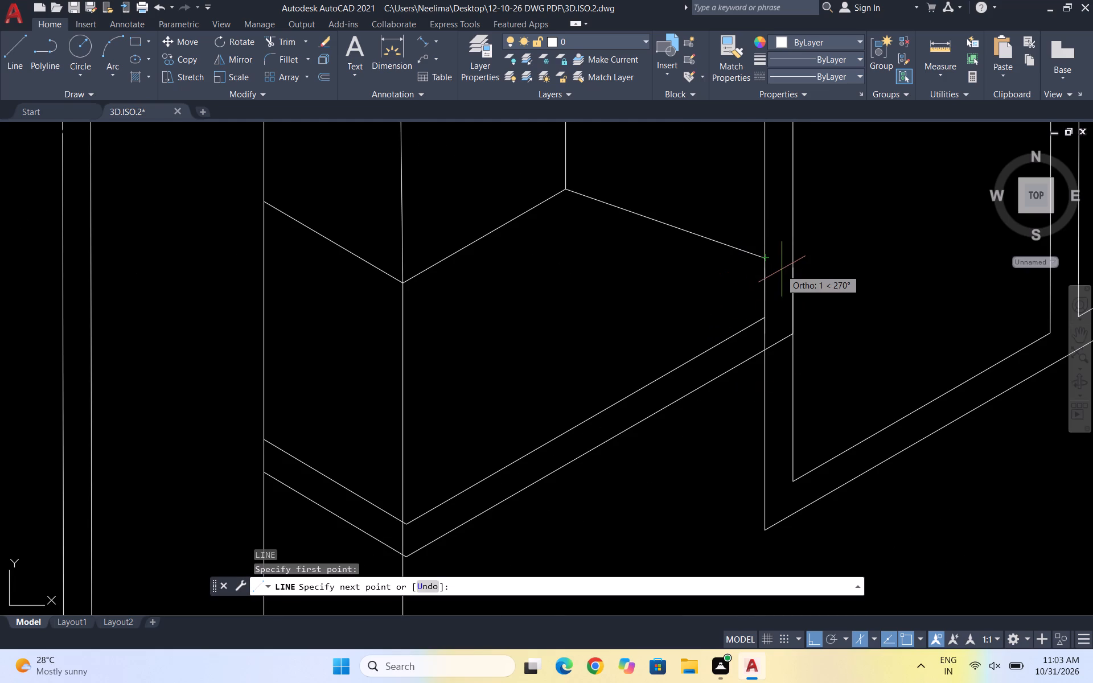
pyautogui.click(792, 272)
pyautogui.press('Escape')
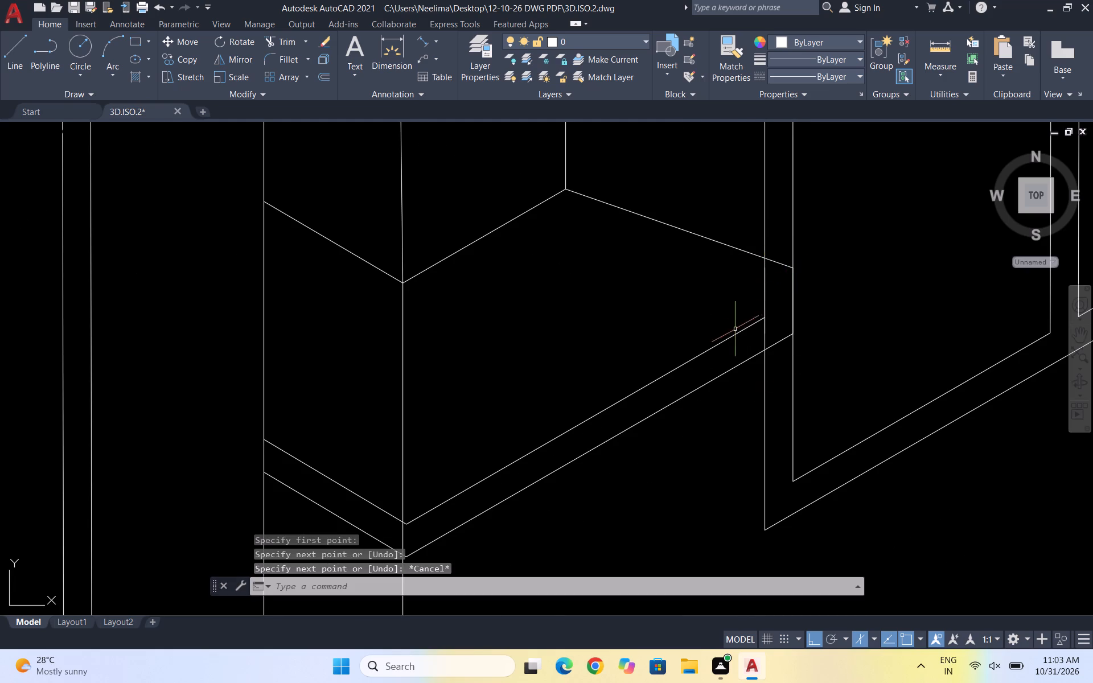
# Extend the ledge's inner front edge to the right section's inner vertical edge.
pyautogui.scroll(-3, 741, 344)
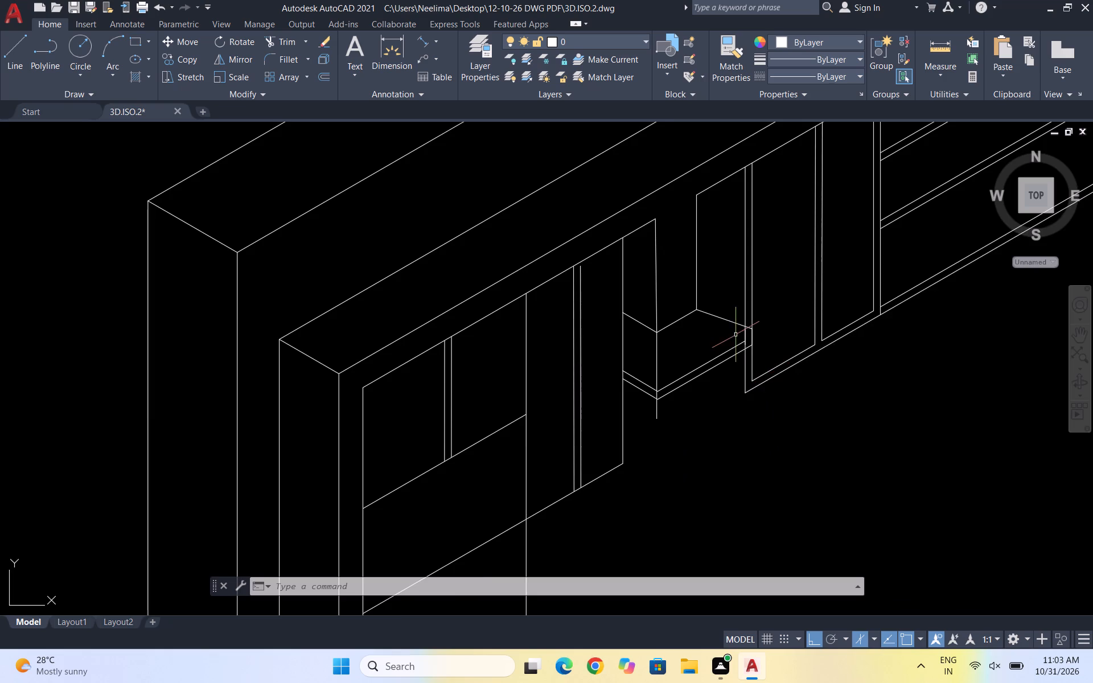
pyautogui.scroll(3, 735, 335)
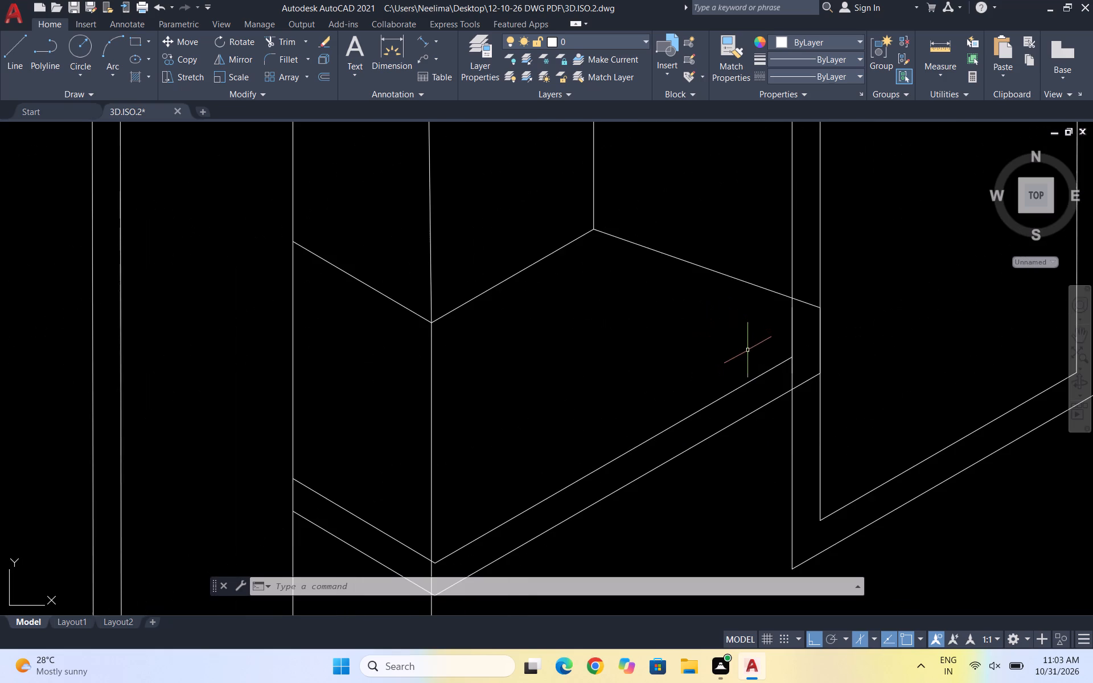
pyautogui.write('EX')
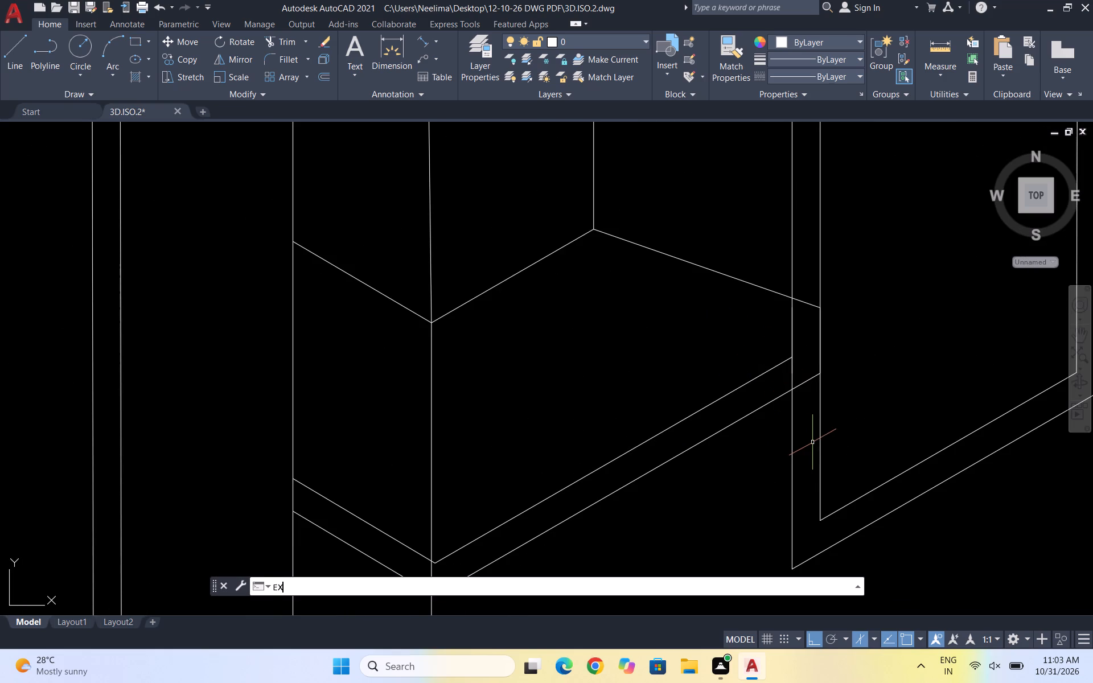
pyautogui.press('Return')
pyautogui.click(752, 380)
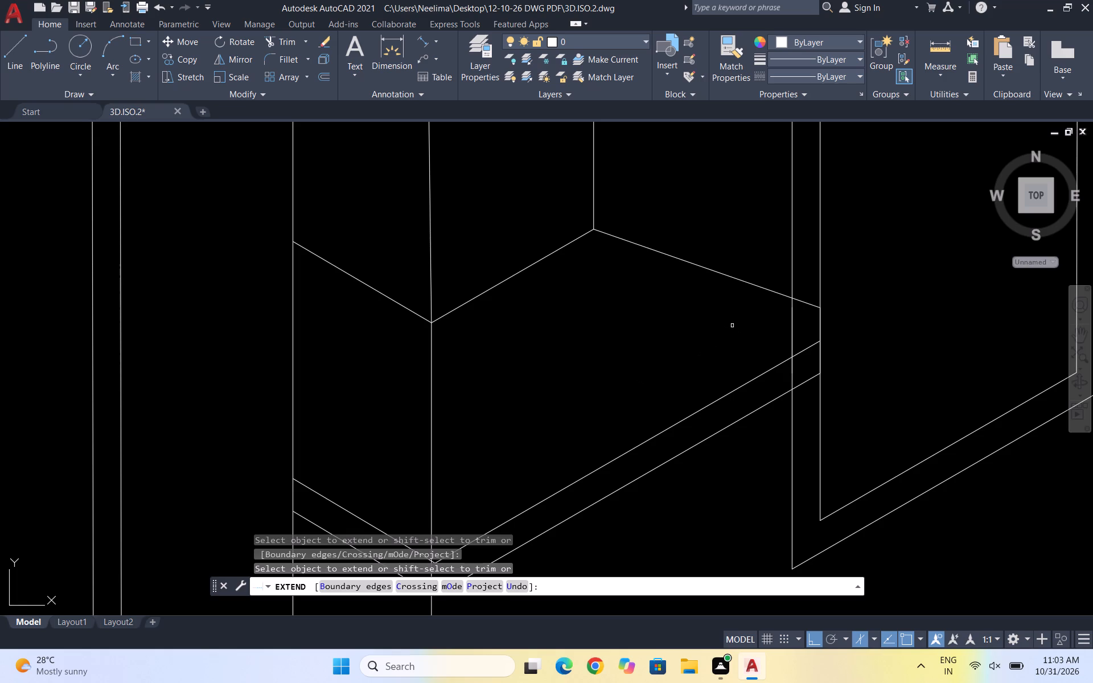
# Trim the right section's outer vertical edge between the sloped edge and the ledge's outer front edge.
pyautogui.keyDown('shift'); pyautogui.moveTo(812, 331); pyautogui.dragTo(802, 331); pyautogui.keyUp('shift')
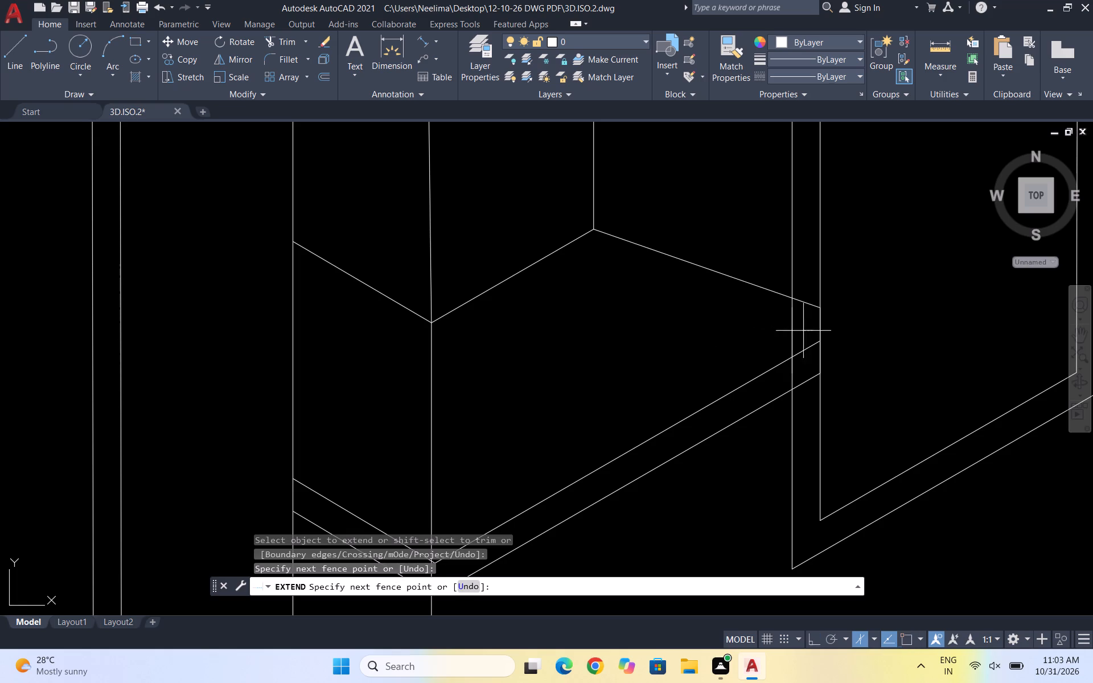
pyautogui.keyDown('shift'); pyautogui.moveTo(802, 331); pyautogui.dragTo(749, 331); pyautogui.keyUp('shift')
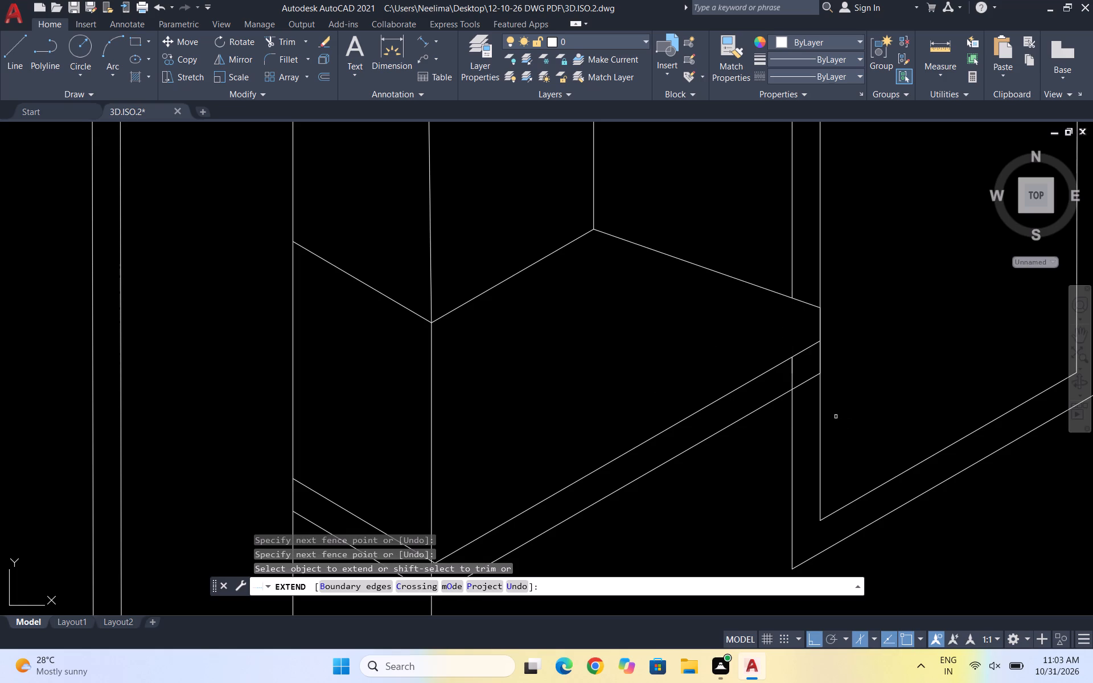
pyautogui.keyDown('shift'); pyautogui.moveTo(797, 373); pyautogui.dragTo(784, 381); pyautogui.keyUp('shift')
pyautogui.keyDown('shift'); pyautogui.click(782, 382); pyautogui.keyUp('shift')
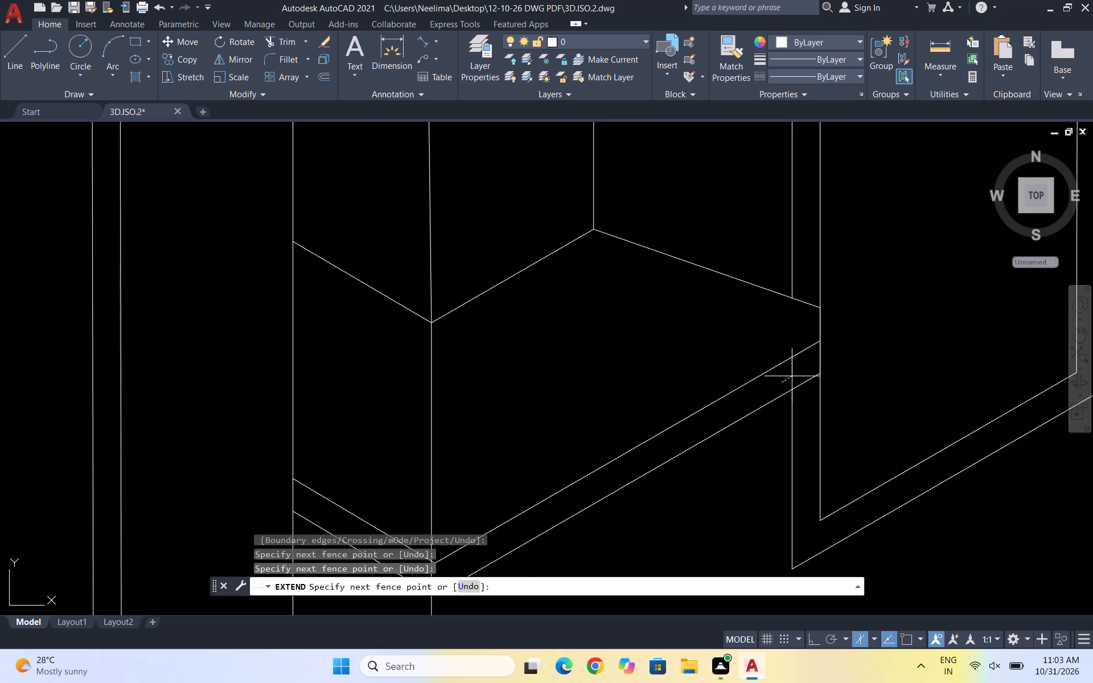
pyautogui.keyDown('shift'); pyautogui.click(794, 367); pyautogui.keyUp('shift')
pyautogui.scroll(-2, 618, 386)
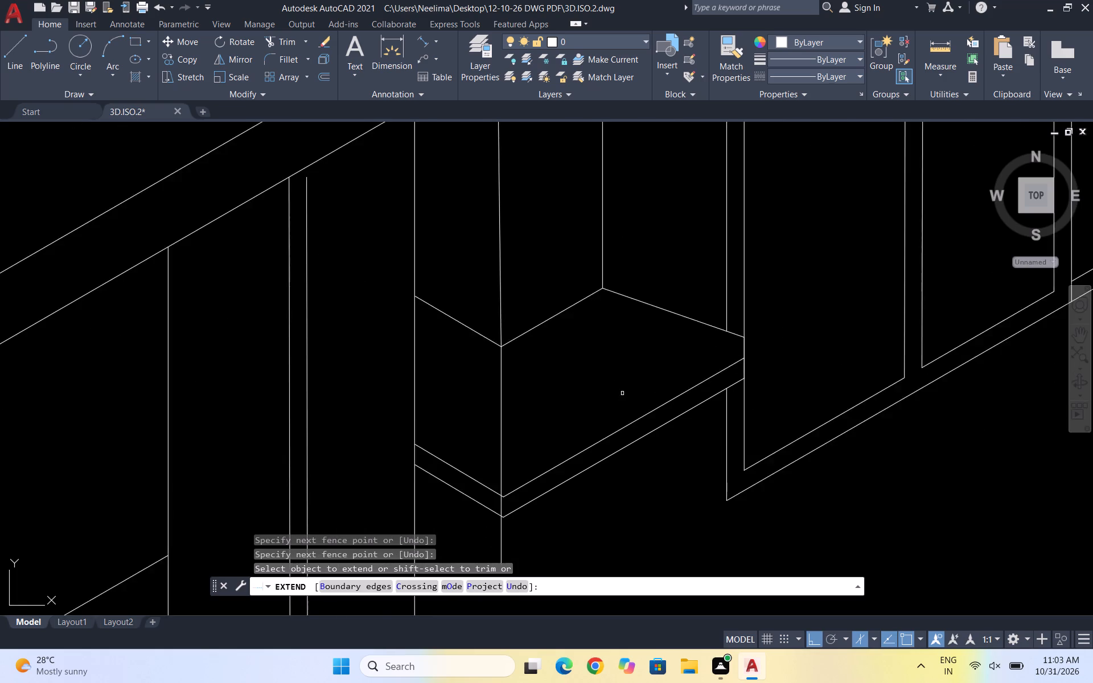
# Trim the vertical line's overhang below the ledge's outer front corner.
pyautogui.scroll(-2, 622, 393)
pyautogui.scroll(2, 610, 460)
pyautogui.keyDown('shift'); pyautogui.click(584, 449); pyautogui.keyUp('shift')
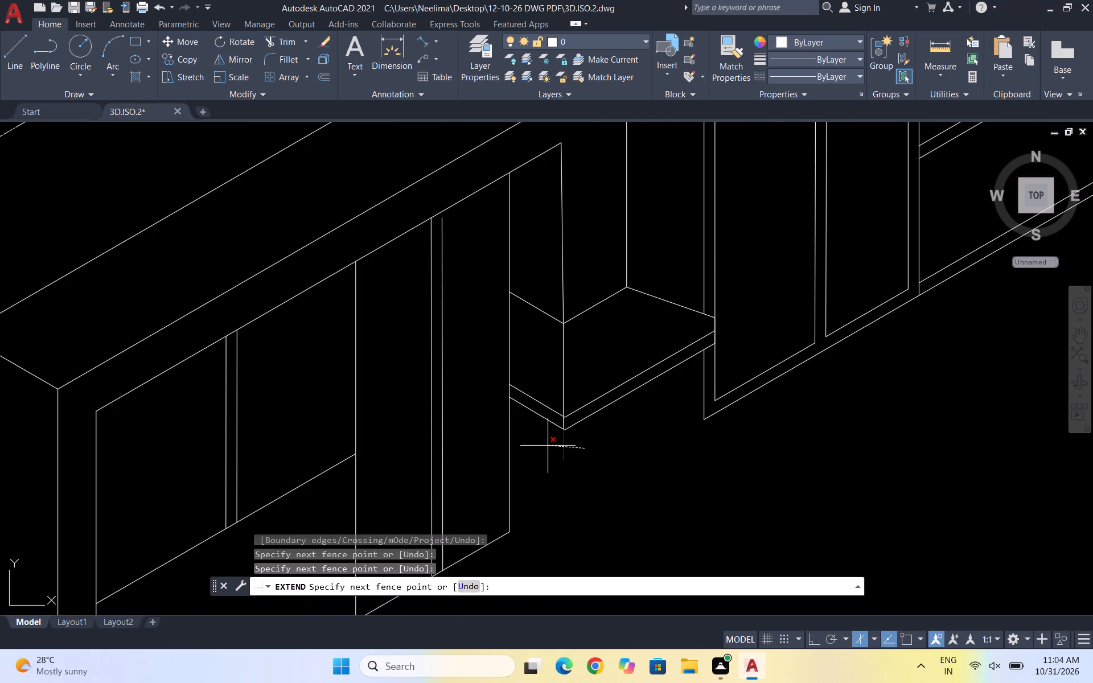
pyautogui.keyDown('shift'); pyautogui.click(548, 446); pyautogui.keyUp('shift')
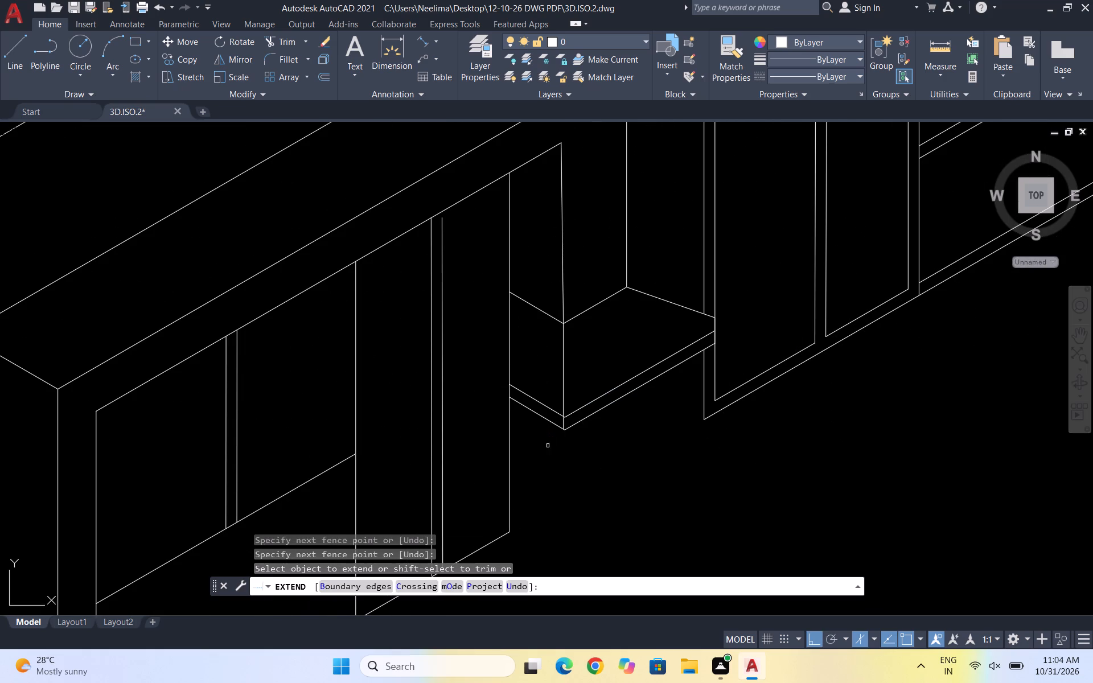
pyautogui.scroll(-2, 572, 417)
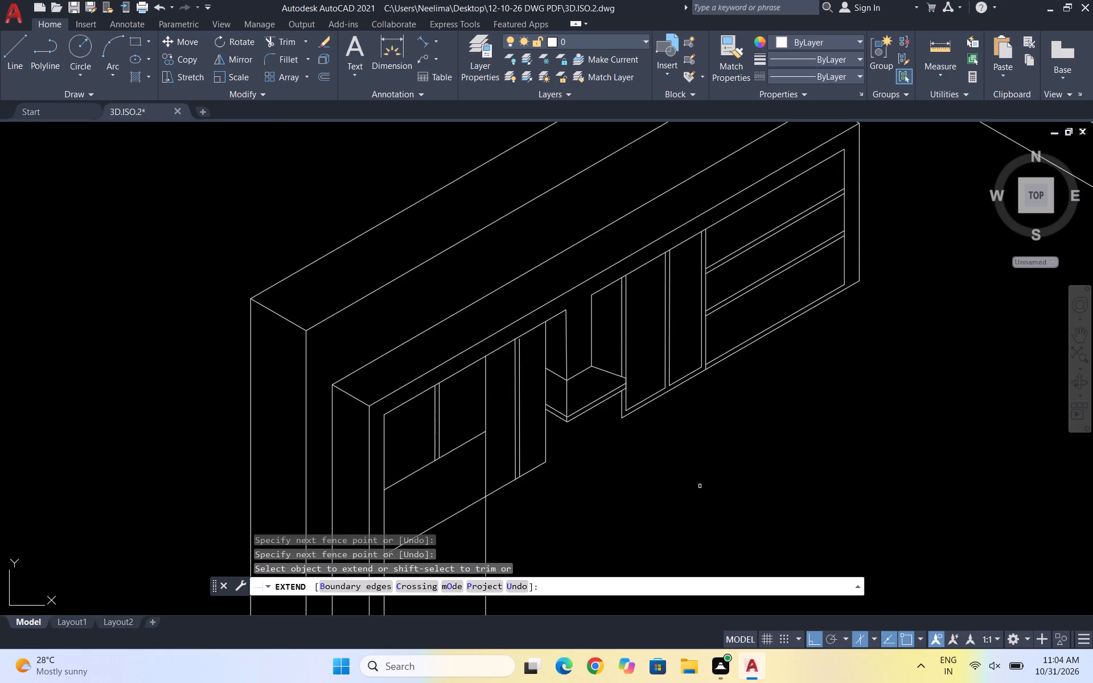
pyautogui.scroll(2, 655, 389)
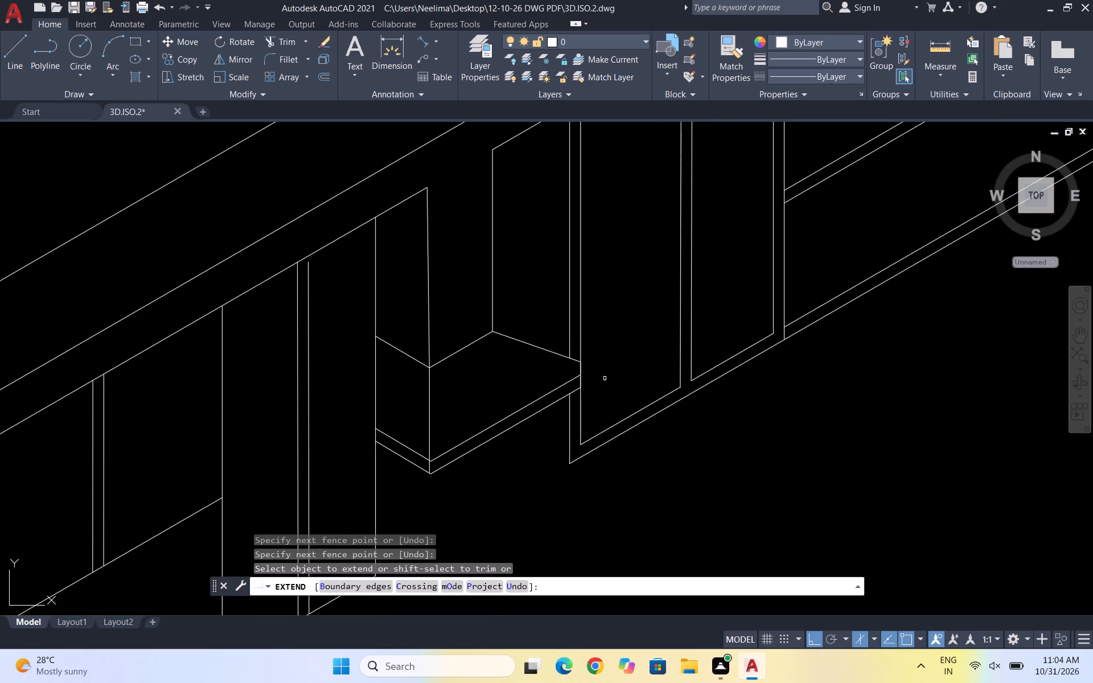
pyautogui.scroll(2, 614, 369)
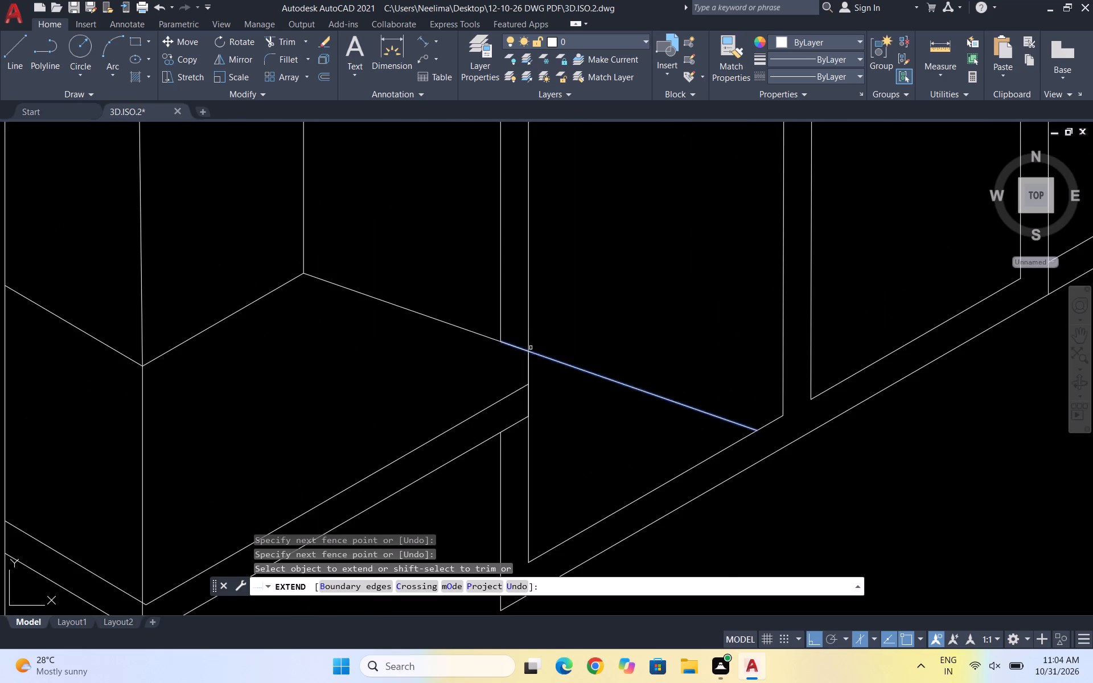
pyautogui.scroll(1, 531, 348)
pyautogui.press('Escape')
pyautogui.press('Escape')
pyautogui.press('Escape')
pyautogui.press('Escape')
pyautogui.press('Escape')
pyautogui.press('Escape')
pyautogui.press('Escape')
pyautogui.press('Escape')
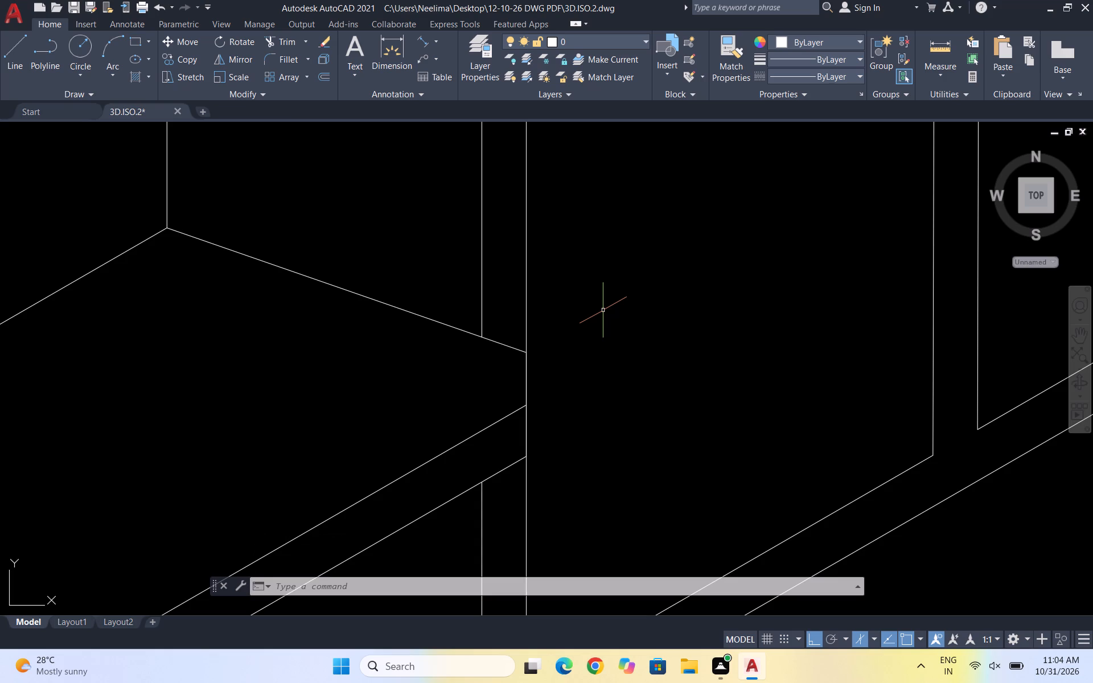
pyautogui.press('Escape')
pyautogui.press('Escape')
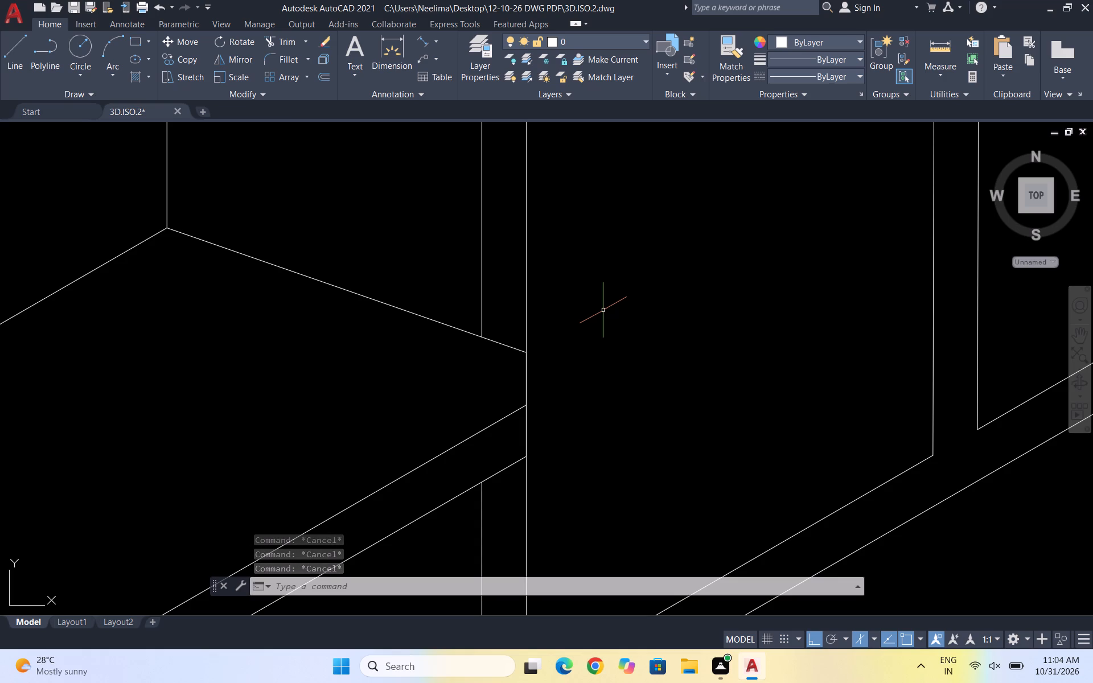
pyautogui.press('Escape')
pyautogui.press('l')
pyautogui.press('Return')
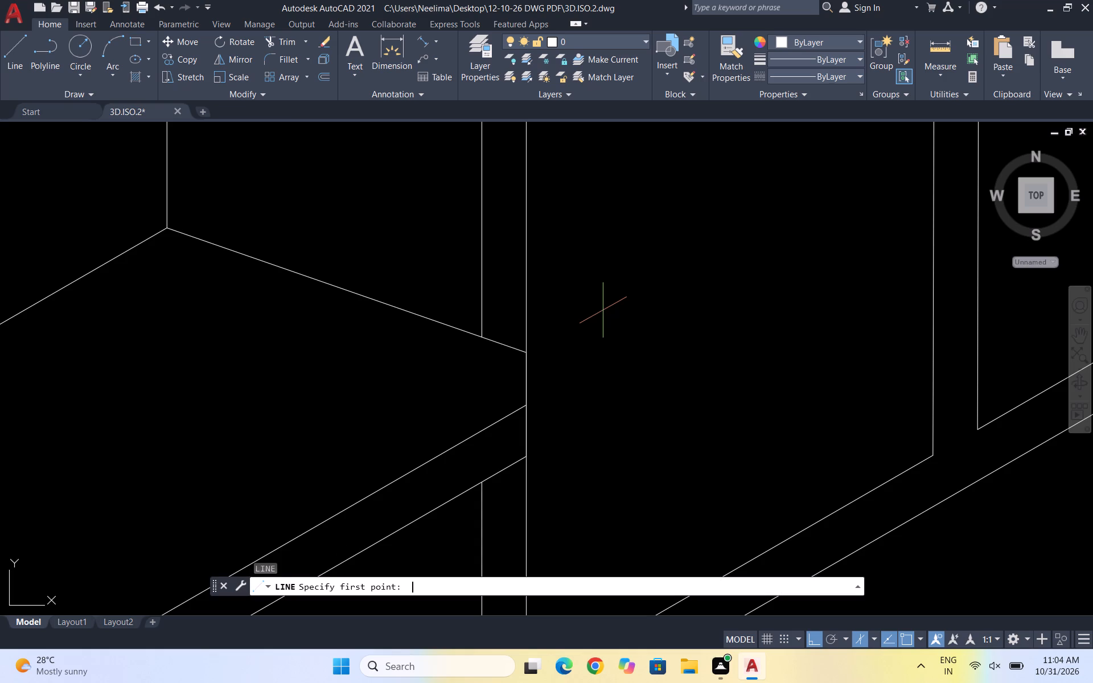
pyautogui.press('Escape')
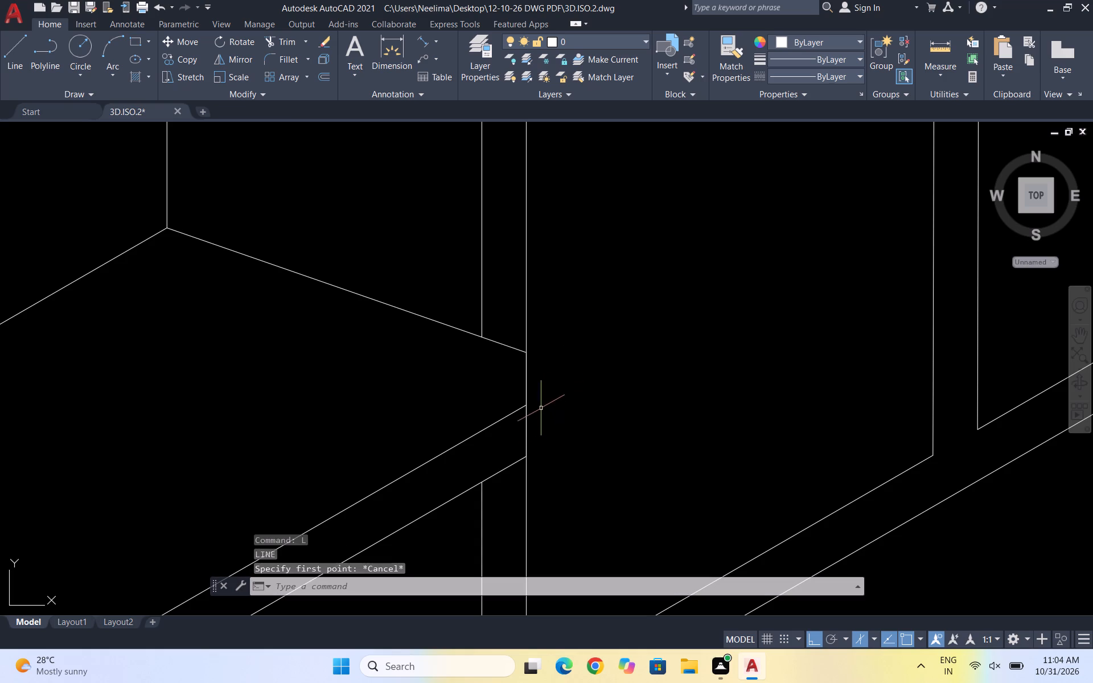
# Copy the ledge's short vertical end line a short distance outward along the 330° isometric direction.
pyautogui.click(525, 392)
pyautogui.write('CO')
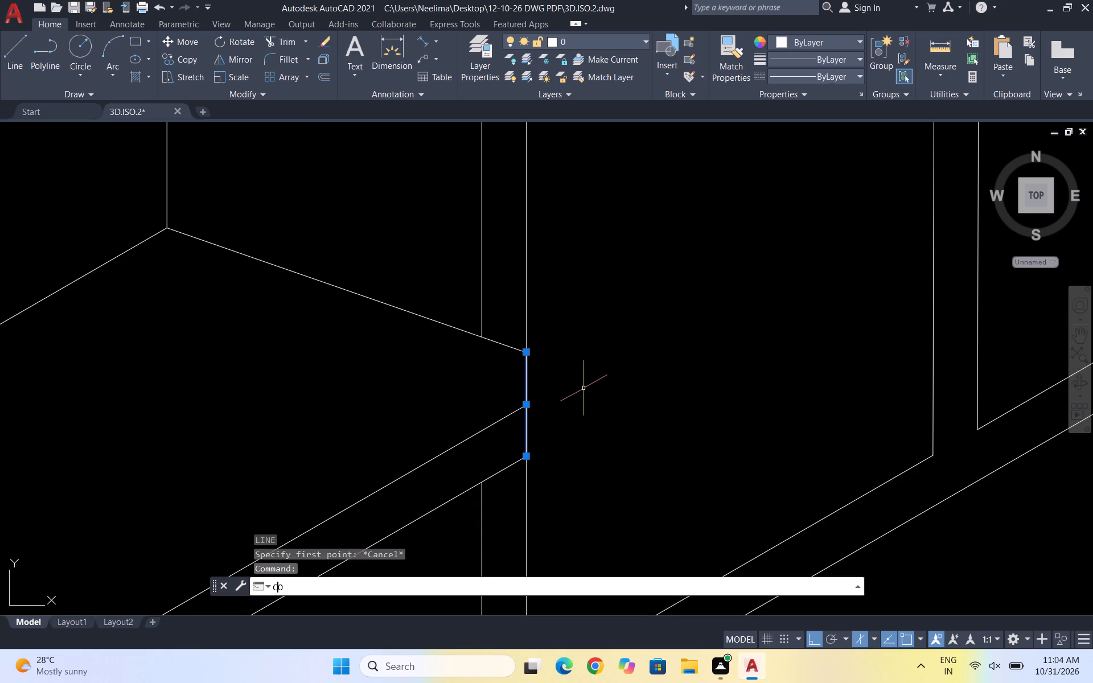
pyautogui.press('Return')
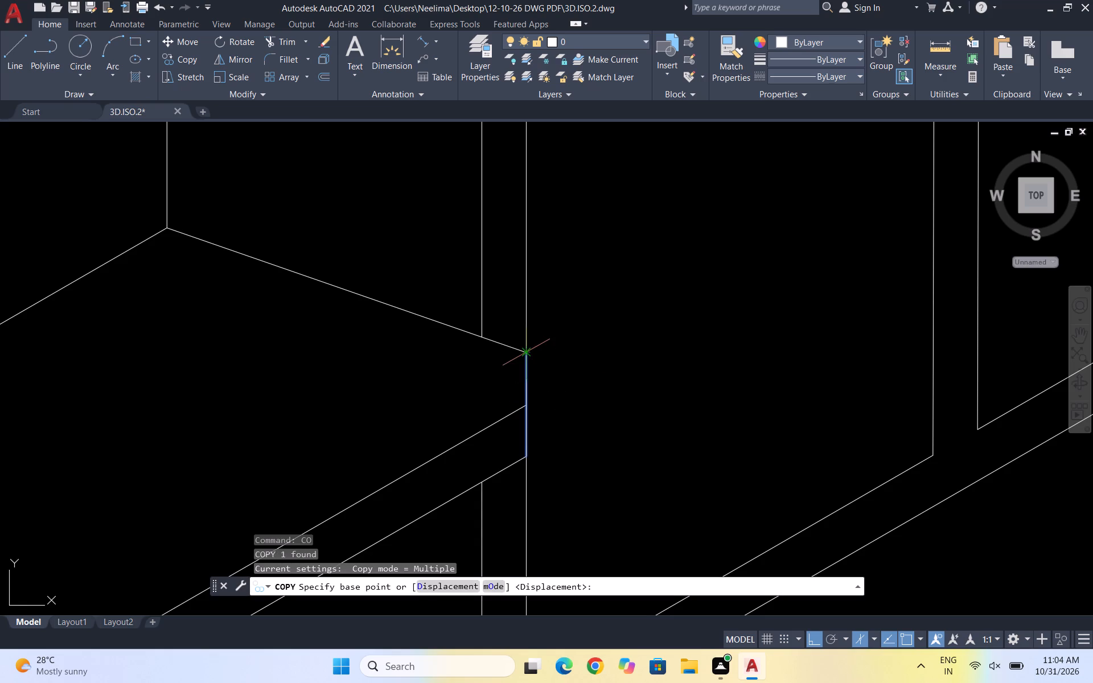
pyautogui.moveTo(523, 354); pyautogui.dragTo(535, 354)
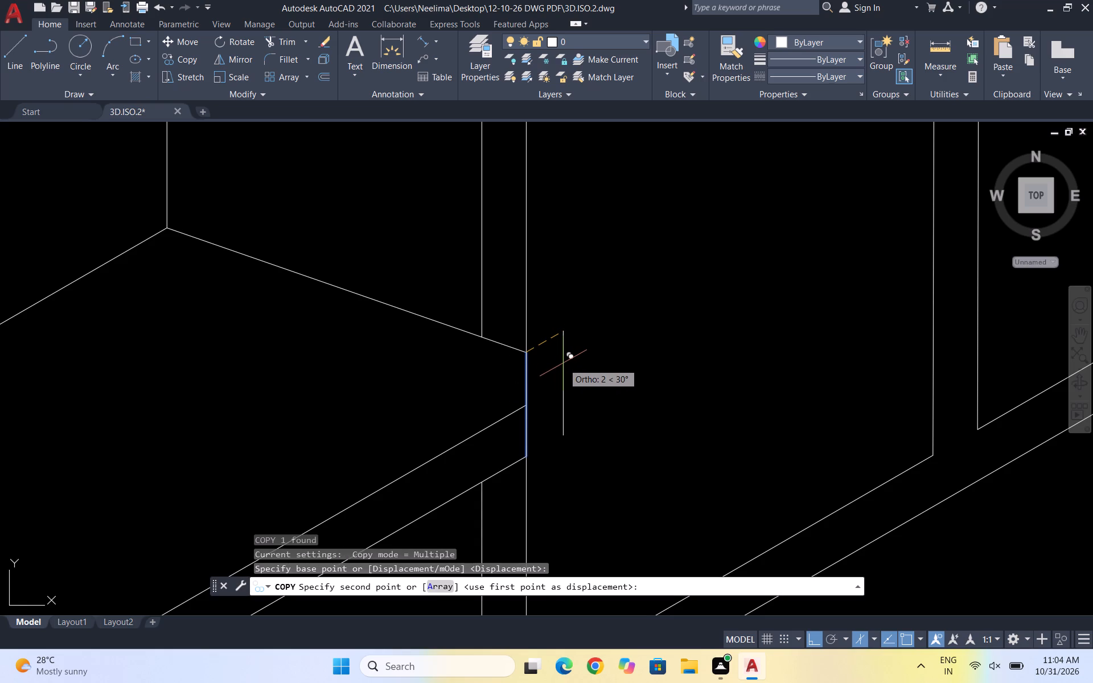
pyautogui.scroll(-1, 570, 363)
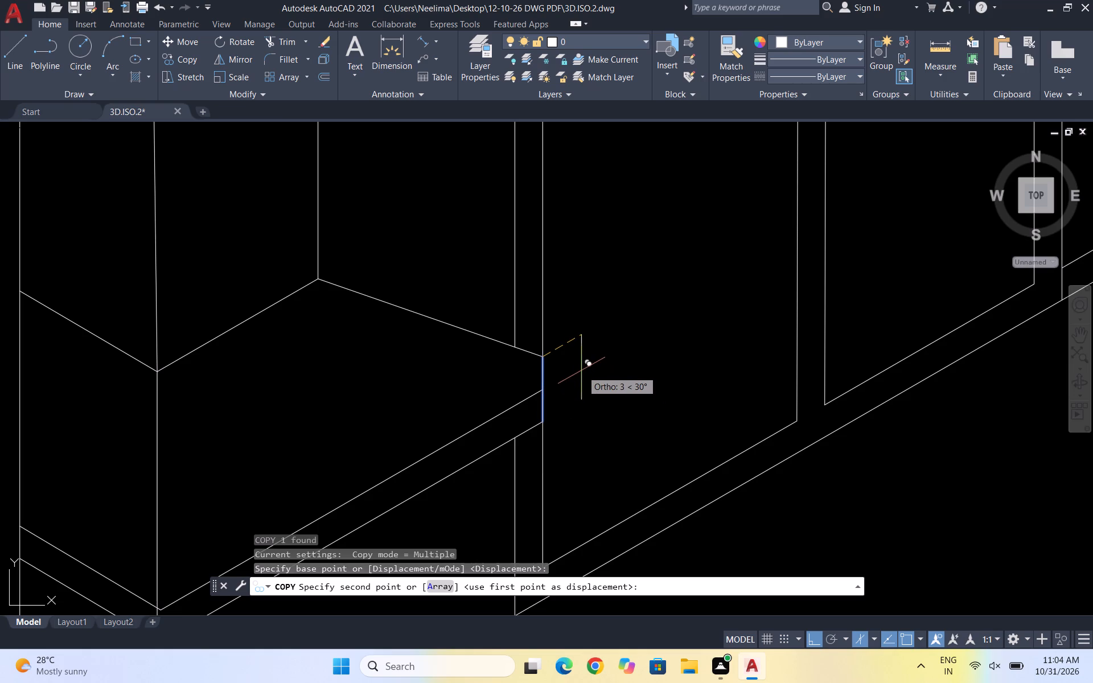
pyautogui.press('F5')
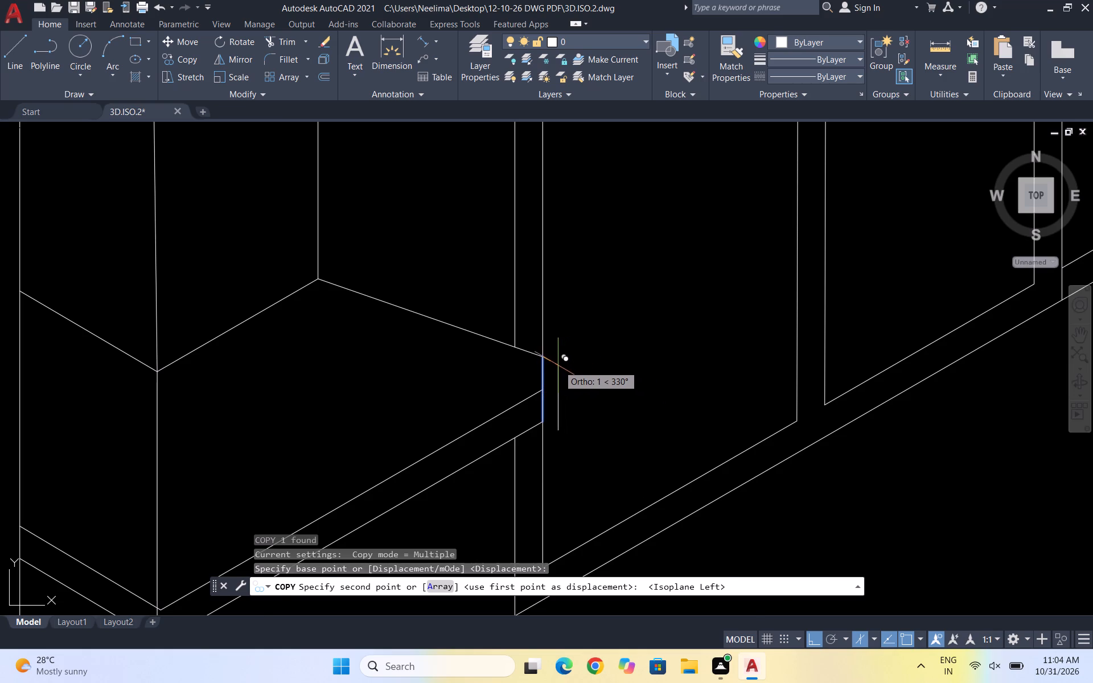
pyautogui.scroll(1, 558, 365)
pyautogui.click(558, 365)
pyautogui.press('Escape')
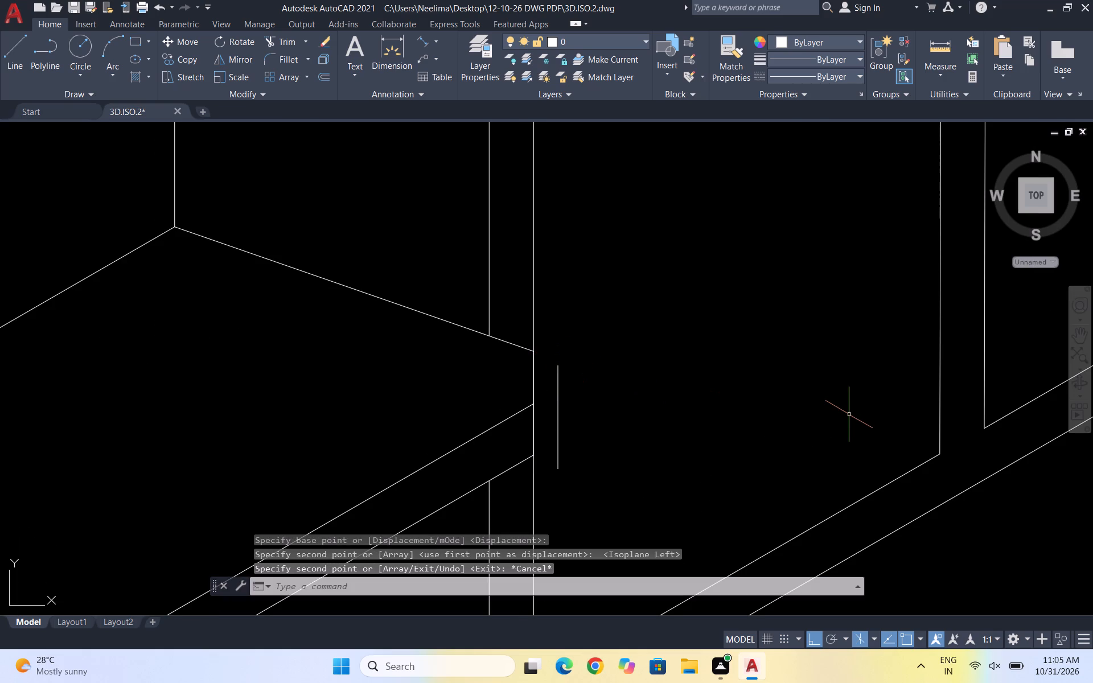
# Extend the recess's sloped bottom edge and the ledge's inner and outer front edges past the right section's inner vertical edge.
pyautogui.write('EX')
pyautogui.press('Return')
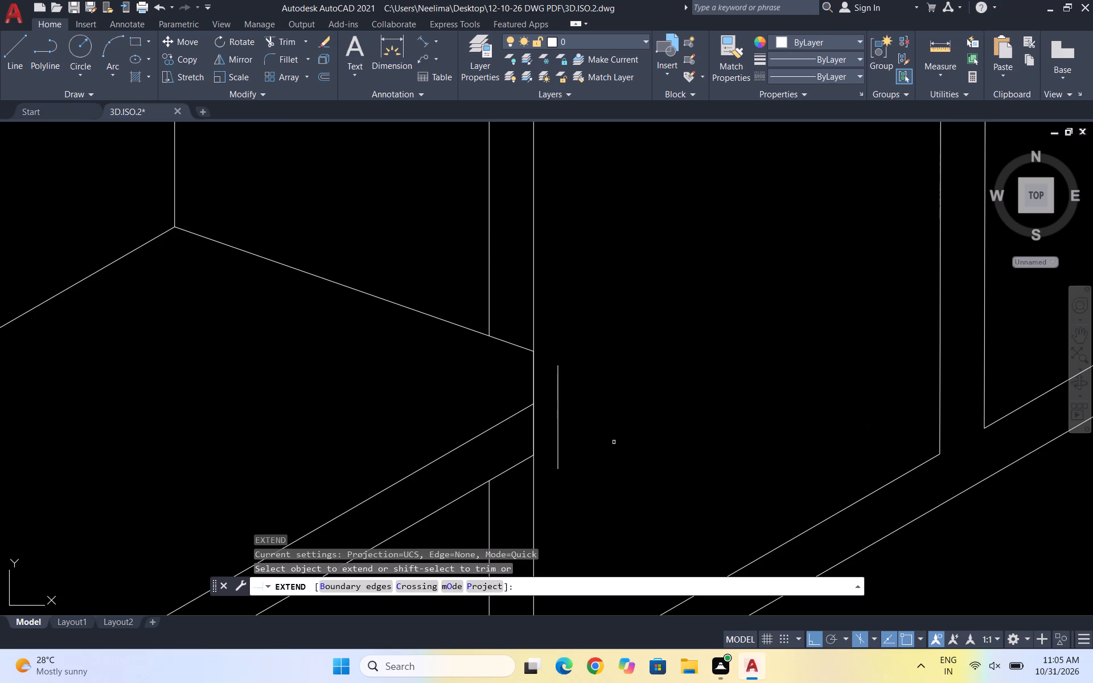
pyautogui.click(525, 348)
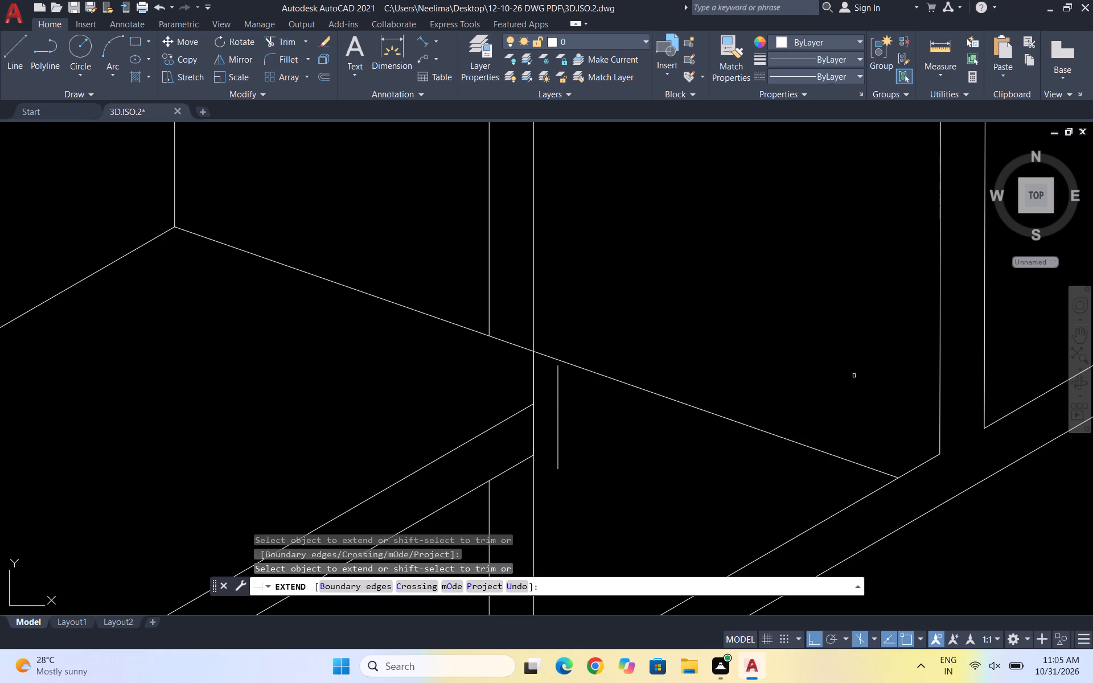
pyautogui.click(531, 458)
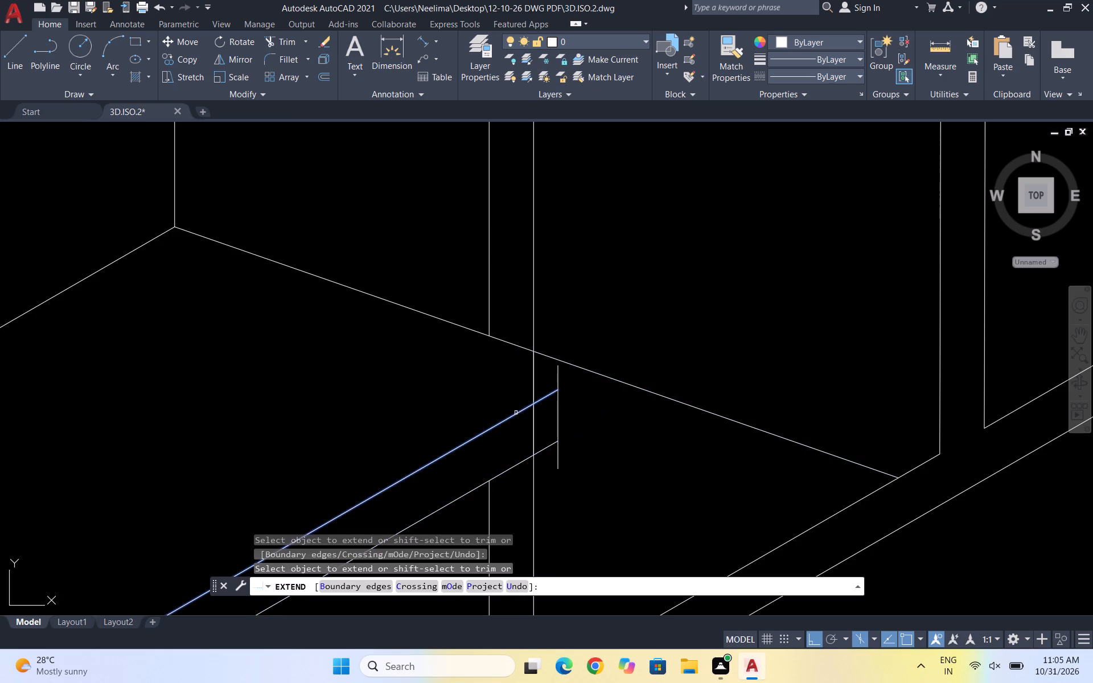
pyautogui.click(516, 413)
pyautogui.press('Escape')
# Extend the copied vertical end line up to the sloped bottom edge.
pyautogui.scroll(-3, 638, 475)
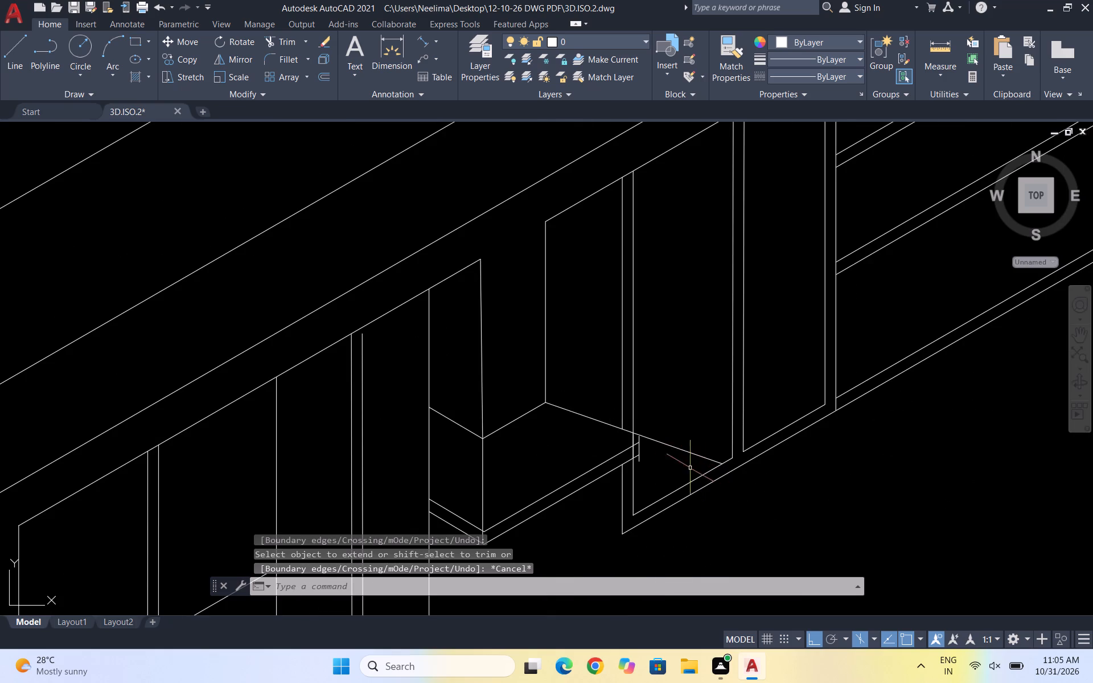
pyautogui.scroll(1, 654, 464)
pyautogui.press('Escape')
pyautogui.press('Escape')
pyautogui.write('EX')
pyautogui.press('Return')
pyautogui.scroll(3, 628, 417)
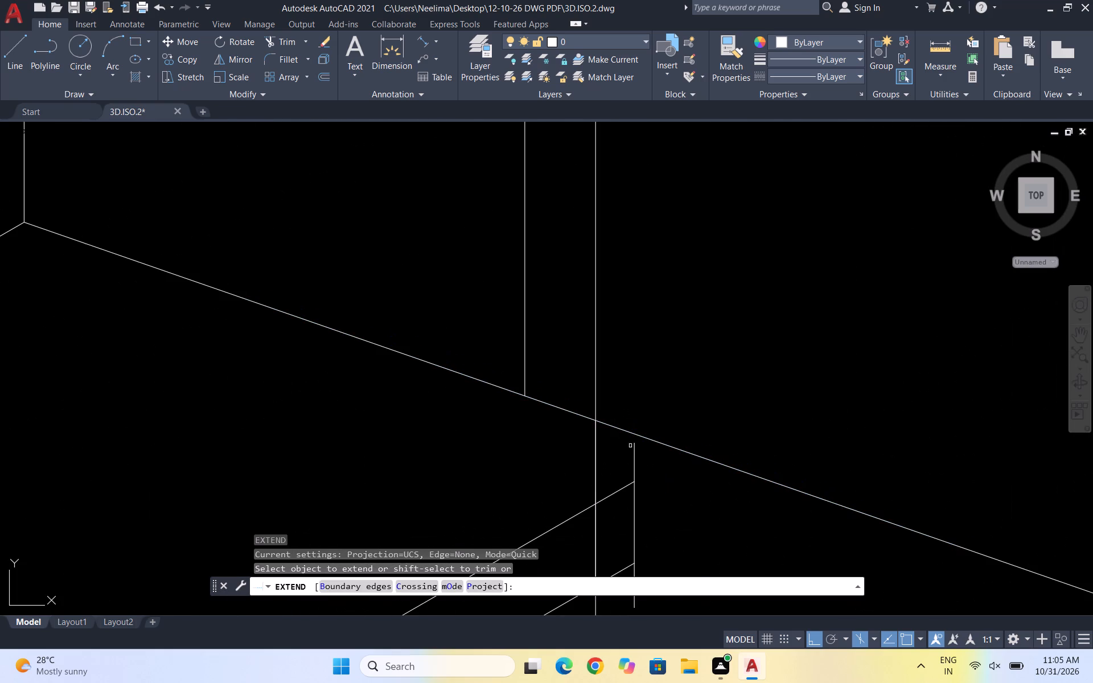
pyautogui.click(634, 462)
pyautogui.scroll(-2, 700, 360)
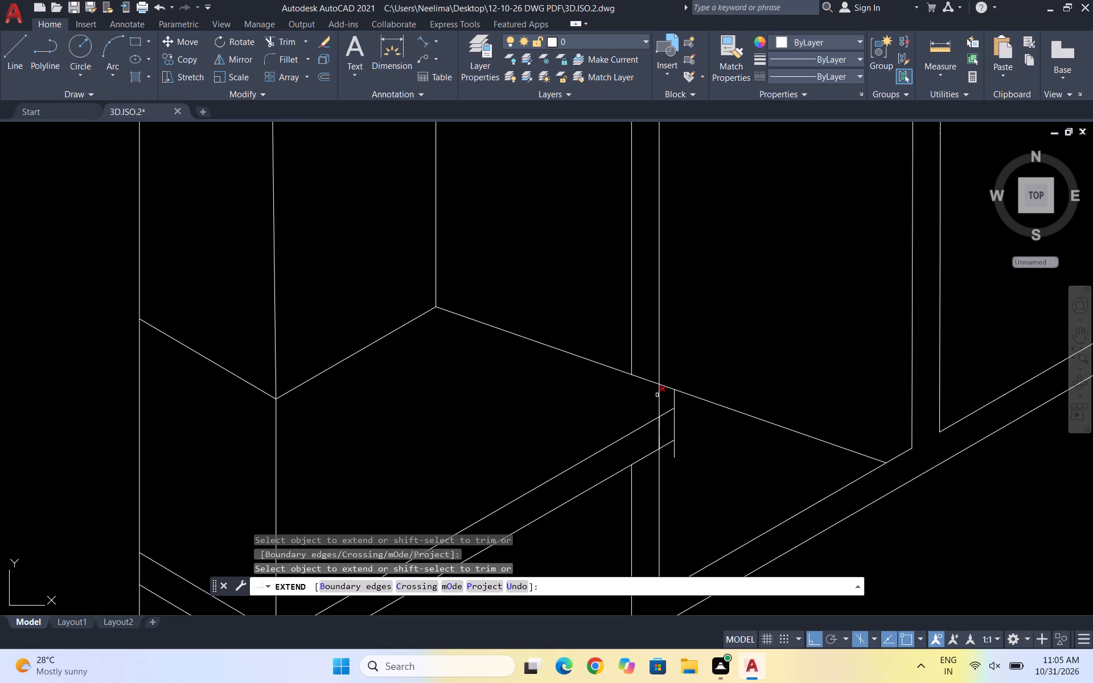
# Trim the vertical edges crossing the ledge, the sloped edge beyond the new end line, and that line's lower overhang.
pyautogui.keyDown('shift'); pyautogui.moveTo(667, 401); pyautogui.dragTo(619, 394); pyautogui.keyUp('shift')
pyautogui.keyDown('shift'); pyautogui.moveTo(803, 368); pyautogui.dragTo(760, 468); pyautogui.keyUp('shift')
pyautogui.keyDown('shift'); pyautogui.scroll(-1, 745, 423); pyautogui.keyUp('shift')
pyautogui.keyDown('shift'); pyautogui.scroll(1, 701, 462); pyautogui.keyUp('shift')
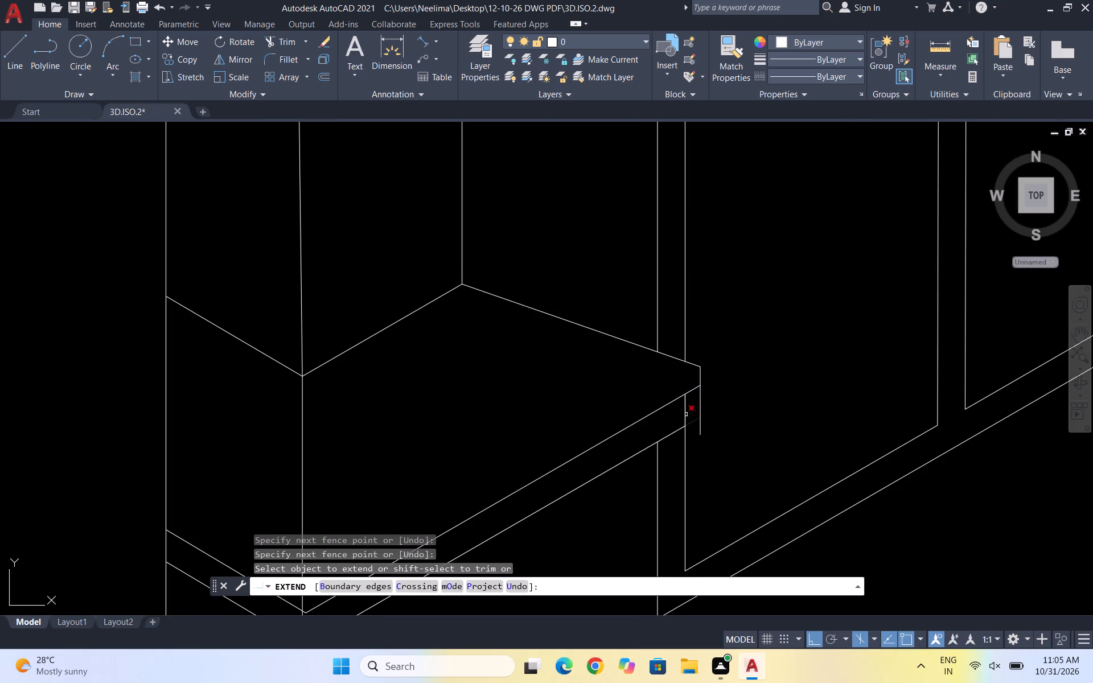
pyautogui.keyDown('shift'); pyautogui.click(684, 412); pyautogui.keyUp('shift')
pyautogui.keyDown('shift'); pyautogui.click(688, 413); pyautogui.keyUp('shift')
pyautogui.keyDown('shift'); pyautogui.click(679, 414); pyautogui.keyUp('shift')
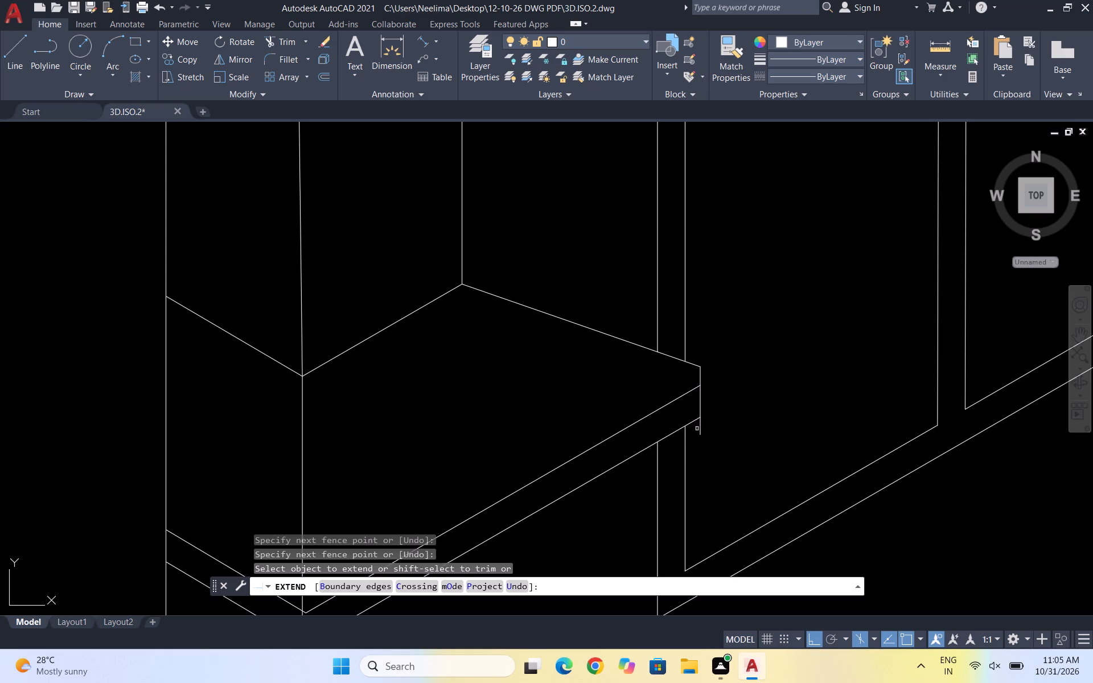
pyautogui.keyDown('shift'); pyautogui.click(700, 430); pyautogui.keyUp('shift')
pyautogui.scroll(-3, 757, 374)
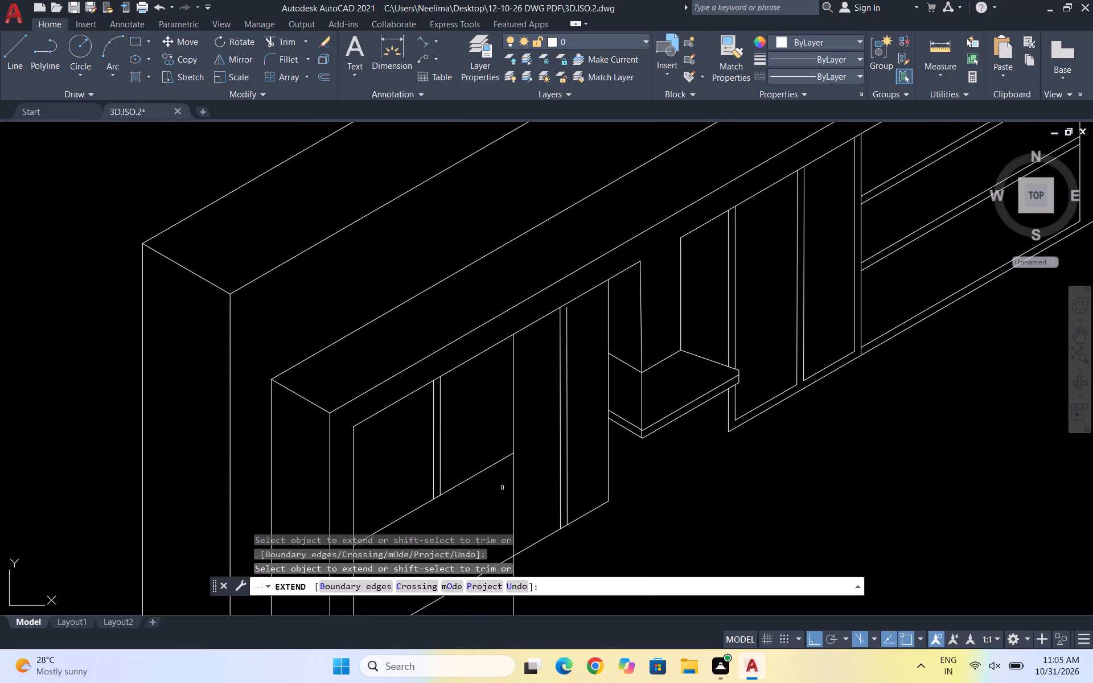
pyautogui.press('Escape')
pyautogui.press('Escape')
pyautogui.press('Escape')
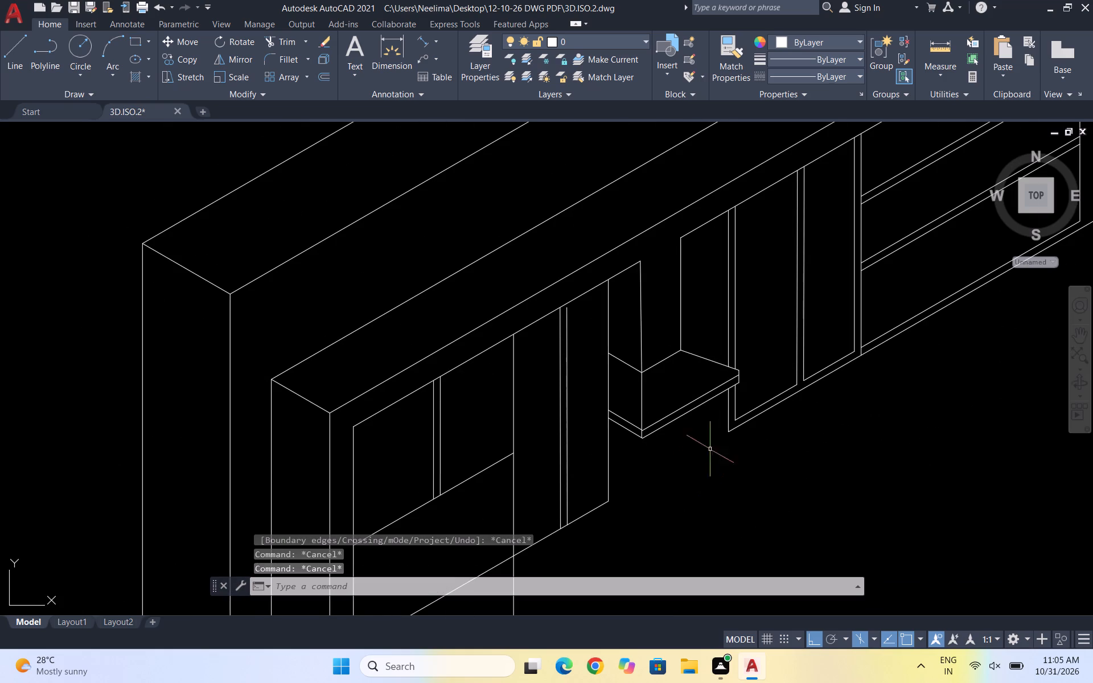
# Delete the vertical line between the recess's lower front corner and the ledge's outer front edge.
pyautogui.scroll(2, 645, 413)
pyautogui.moveTo(655, 400); pyautogui.dragTo(640, 385)
pyautogui.click(614, 359)
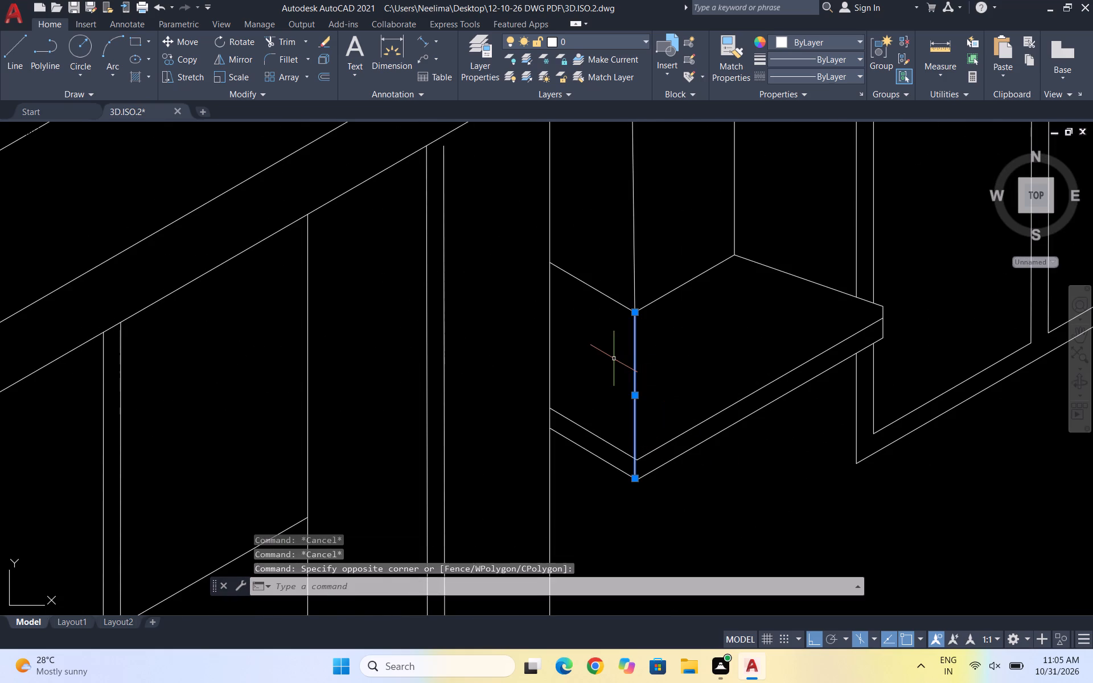
pyautogui.press('Delete')
pyautogui.press('Escape')
pyautogui.press('Escape')
# Draw a vertical line from the recess's lower front corner down to the ledge's outer front edge near its corner.
pyautogui.press('l')
pyautogui.press('Return')
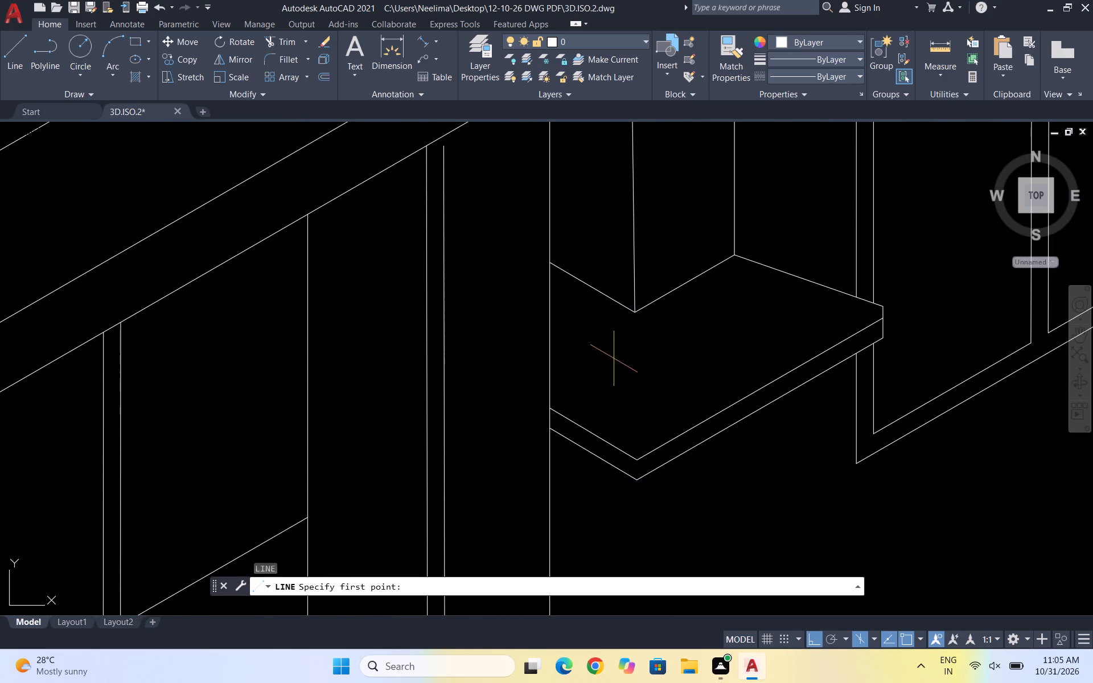
pyautogui.moveTo(636, 314); pyautogui.dragTo(631, 331)
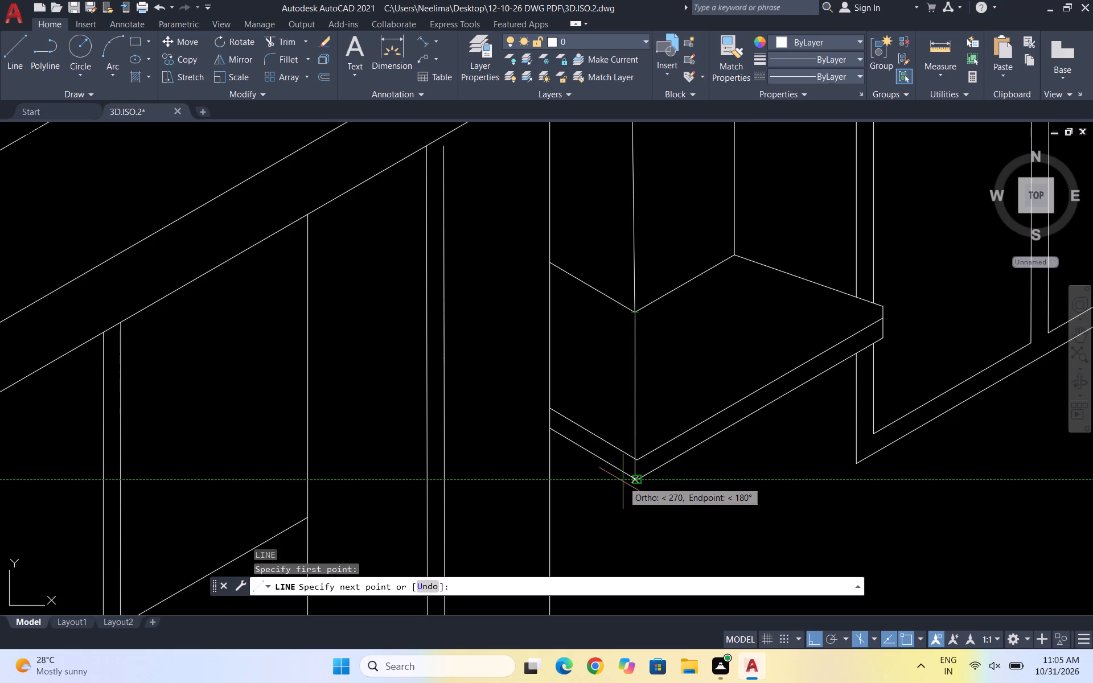
pyautogui.scroll(4, 627, 481)
pyautogui.click(654, 466)
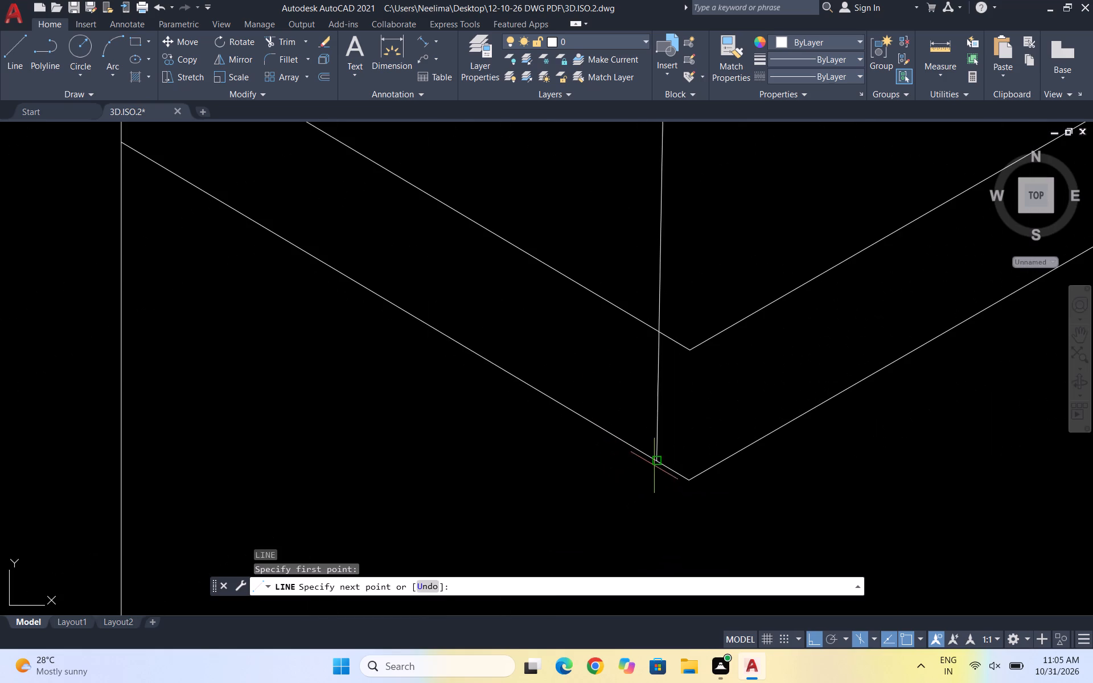
pyautogui.press('Escape')
pyautogui.scroll(-8, 533, 420)
pyautogui.press('Escape')
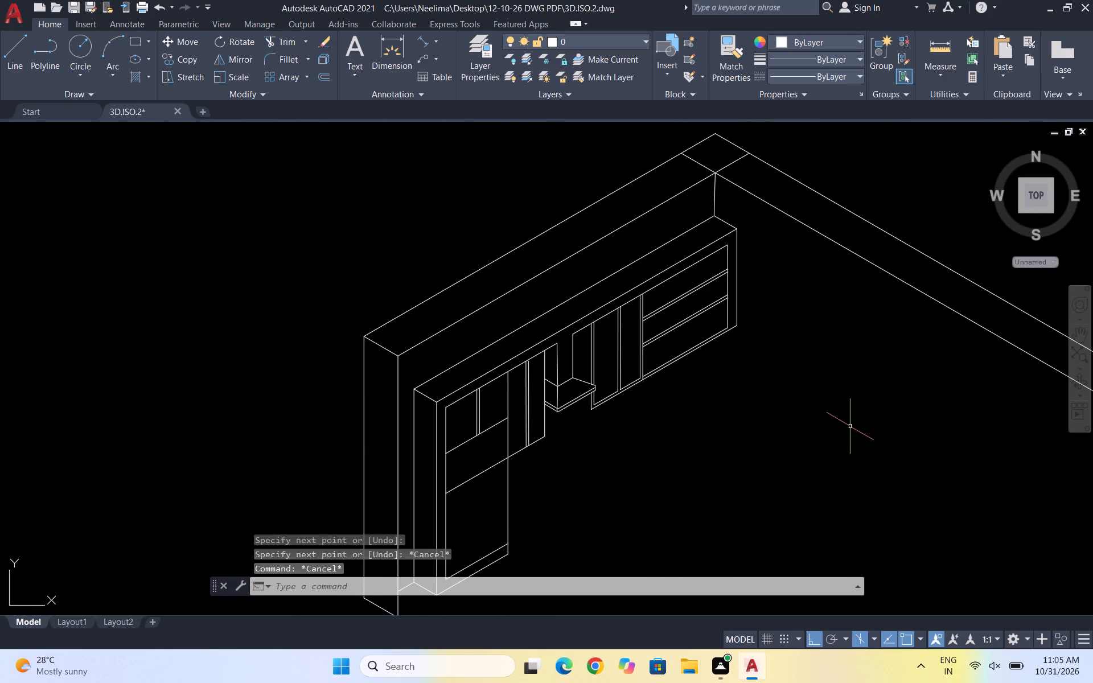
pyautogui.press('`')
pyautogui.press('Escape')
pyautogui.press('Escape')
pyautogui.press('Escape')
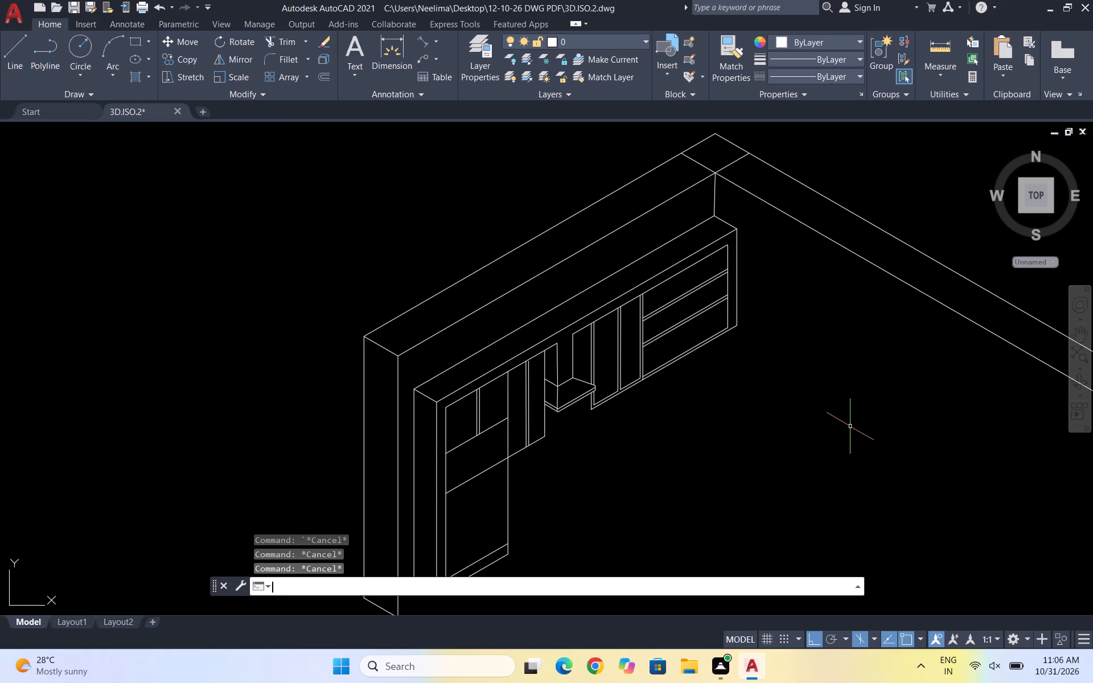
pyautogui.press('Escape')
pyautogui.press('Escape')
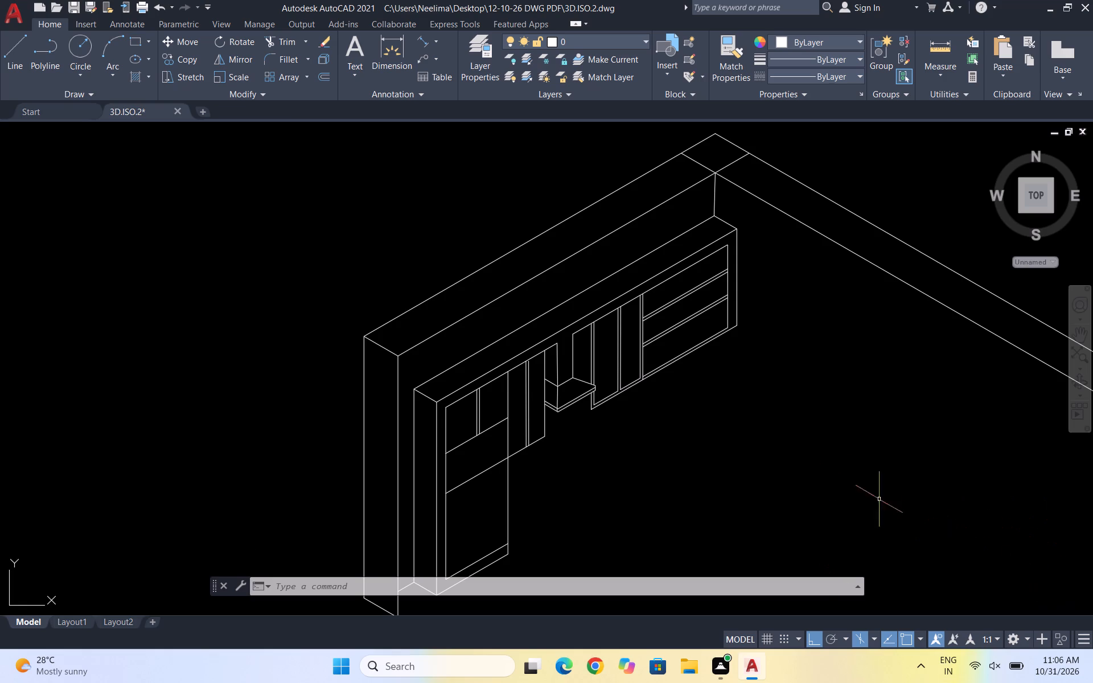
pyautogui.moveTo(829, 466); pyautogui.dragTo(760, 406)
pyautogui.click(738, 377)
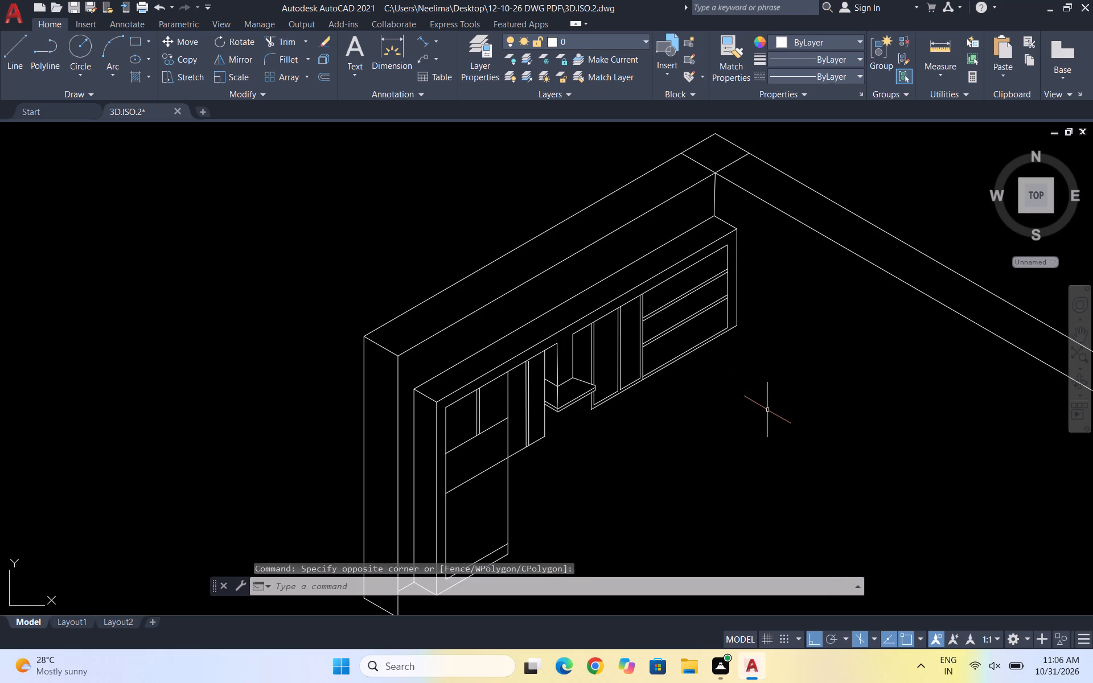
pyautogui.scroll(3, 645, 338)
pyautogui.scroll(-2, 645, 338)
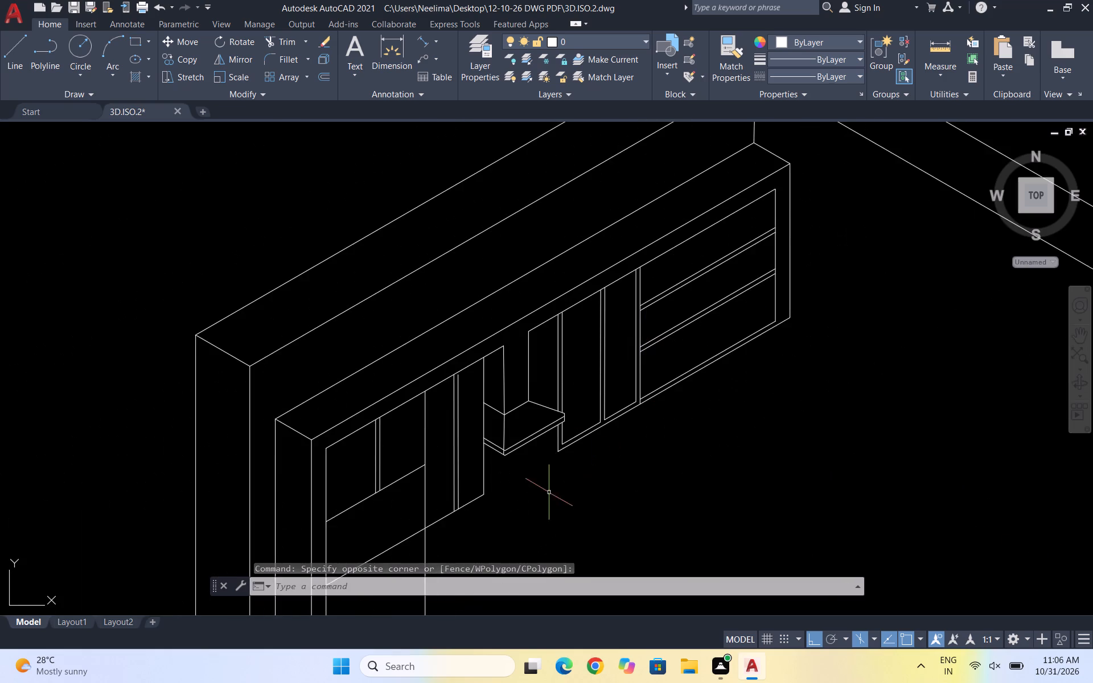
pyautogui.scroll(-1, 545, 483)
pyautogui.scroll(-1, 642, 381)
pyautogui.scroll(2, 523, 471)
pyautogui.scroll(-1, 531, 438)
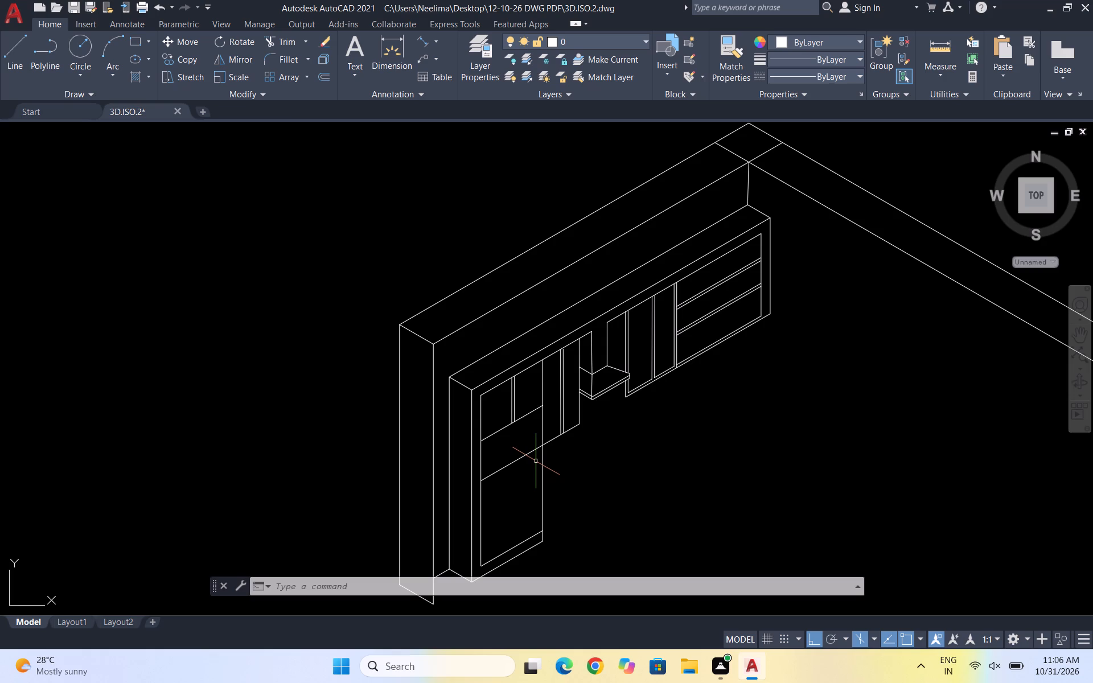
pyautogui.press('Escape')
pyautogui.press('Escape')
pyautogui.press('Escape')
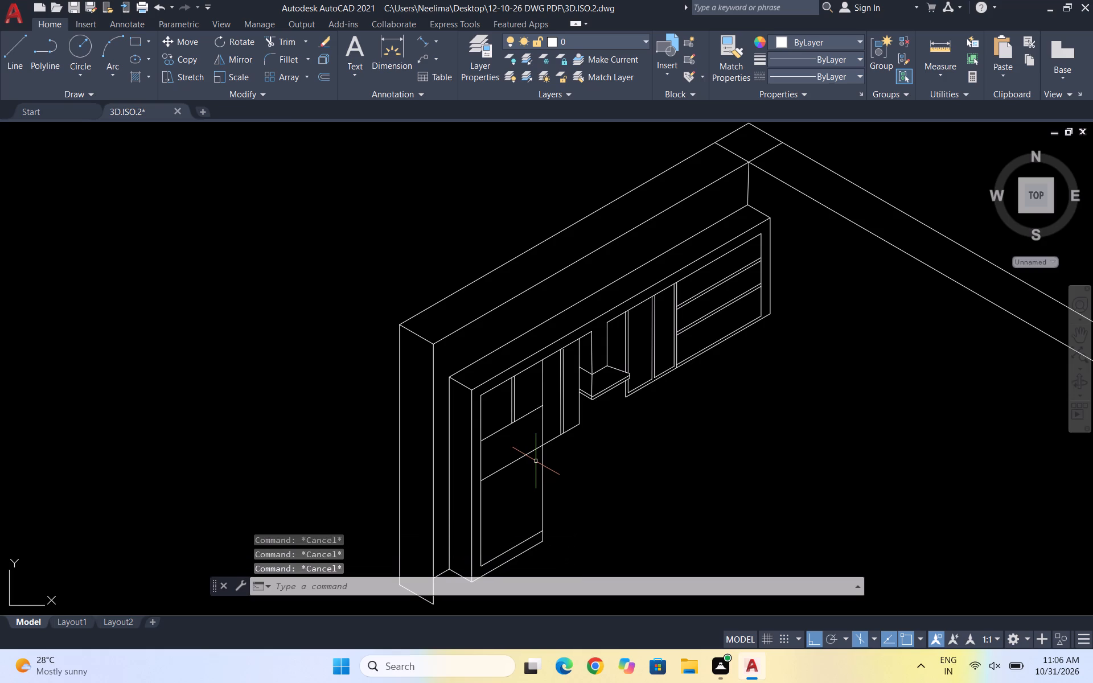
# Draw a 30° sloped line about 47 units long just below the upper shelf line in the panel's tall end bay.
pyautogui.scroll(-1, 520, 438)
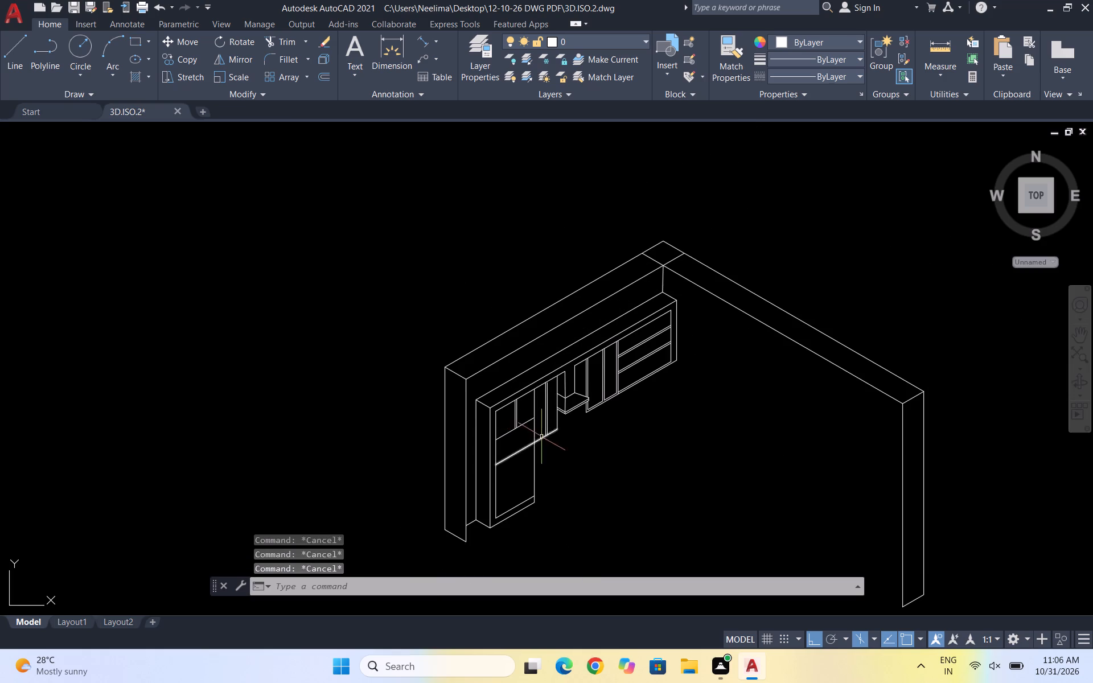
pyautogui.scroll(-1, 543, 436)
pyautogui.scroll(1, 503, 499)
pyautogui.scroll(1, 548, 430)
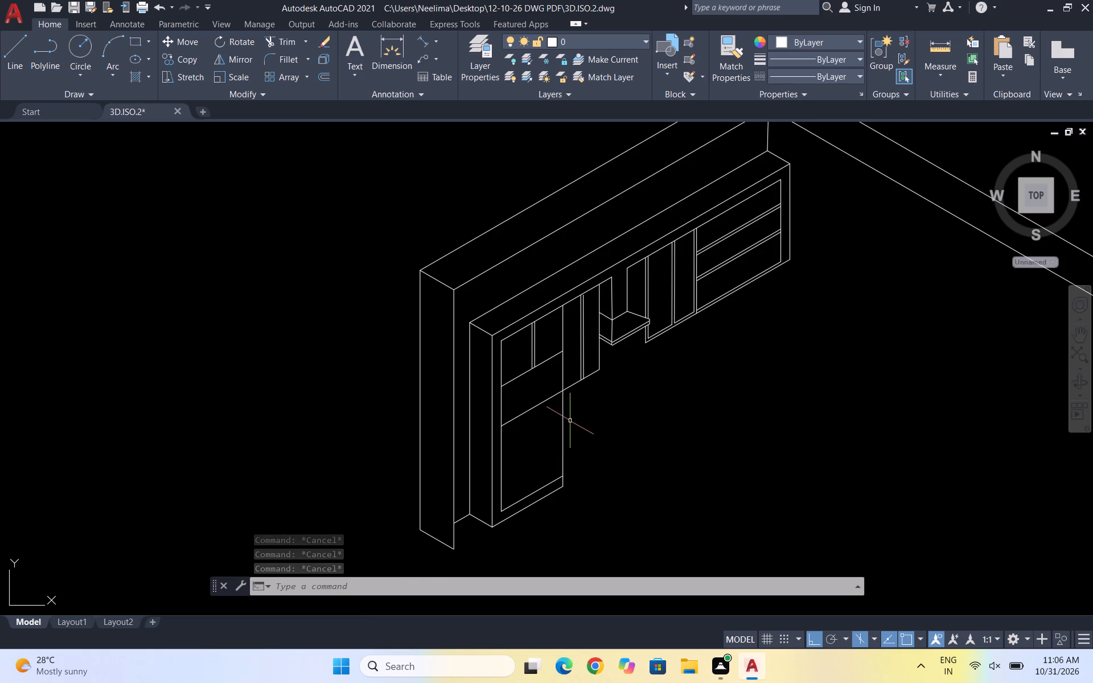
pyautogui.scroll(1, 570, 421)
pyautogui.press('Escape')
pyautogui.press('l')
pyautogui.press('Return')
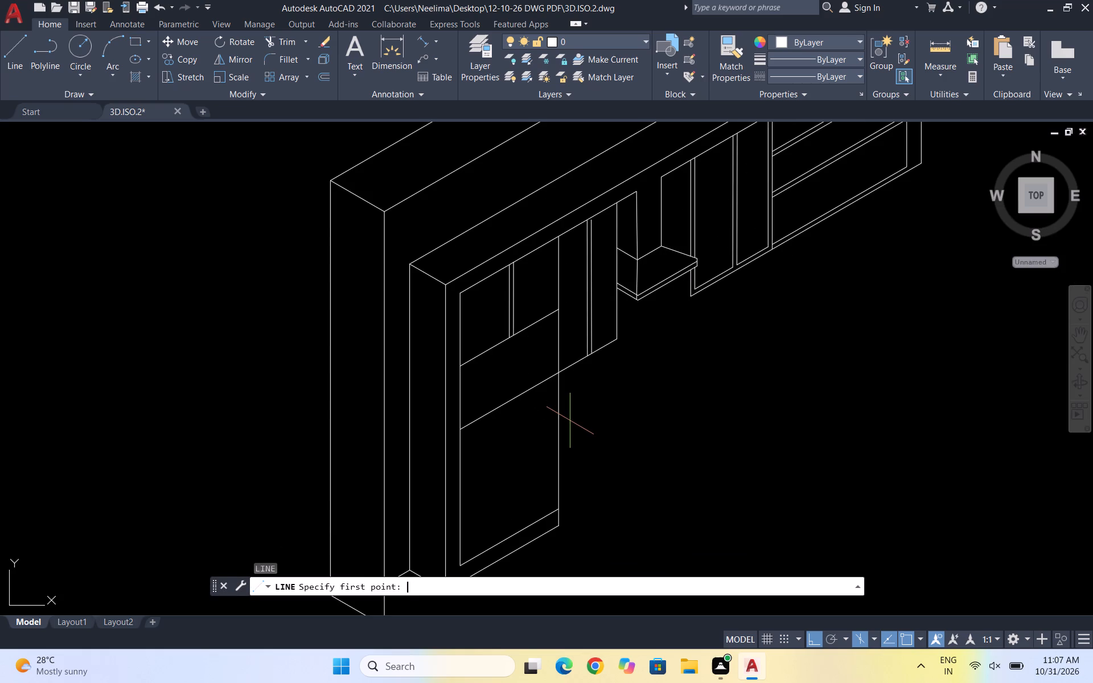
pyautogui.scroll(1, 528, 406)
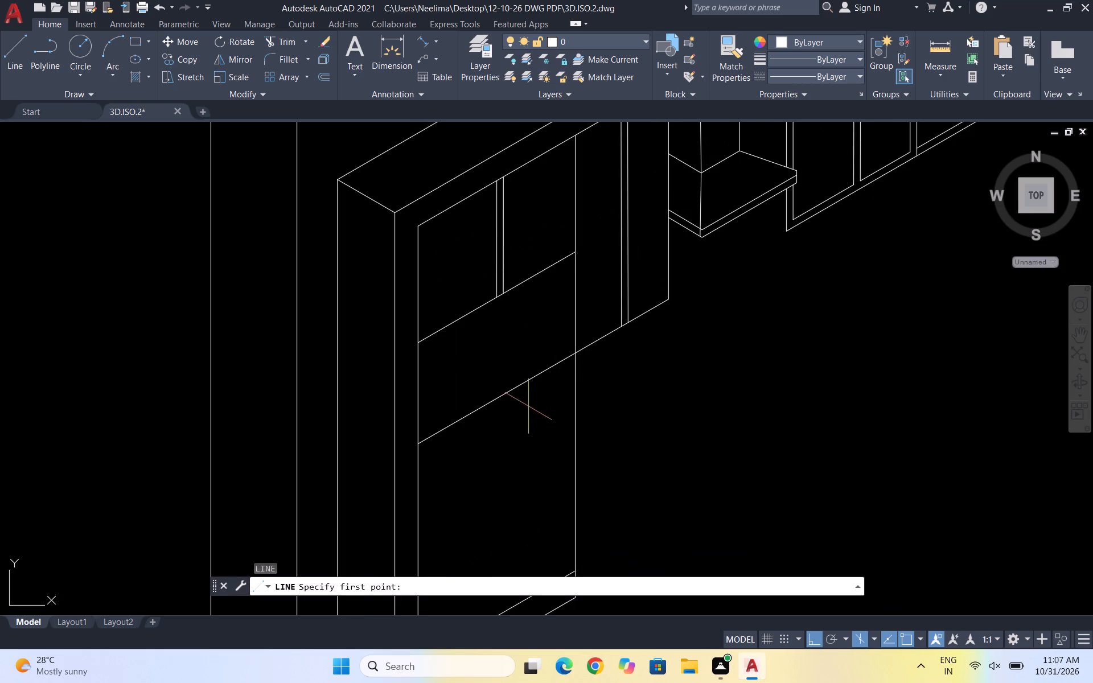
pyautogui.scroll(1, 507, 413)
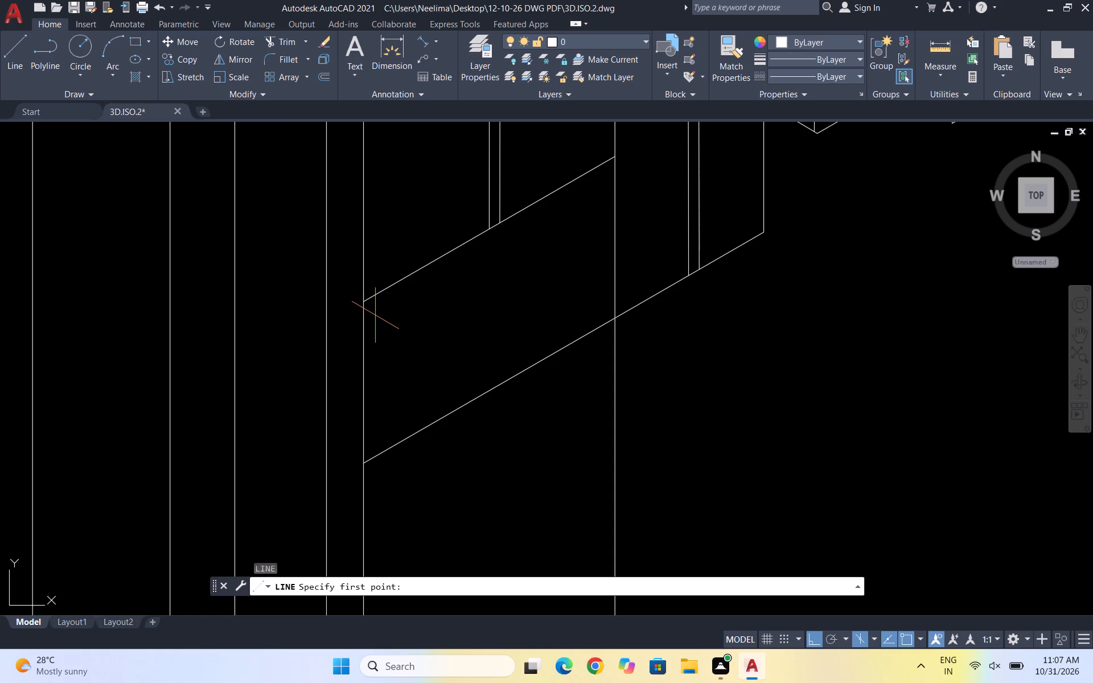
pyautogui.click(373, 317)
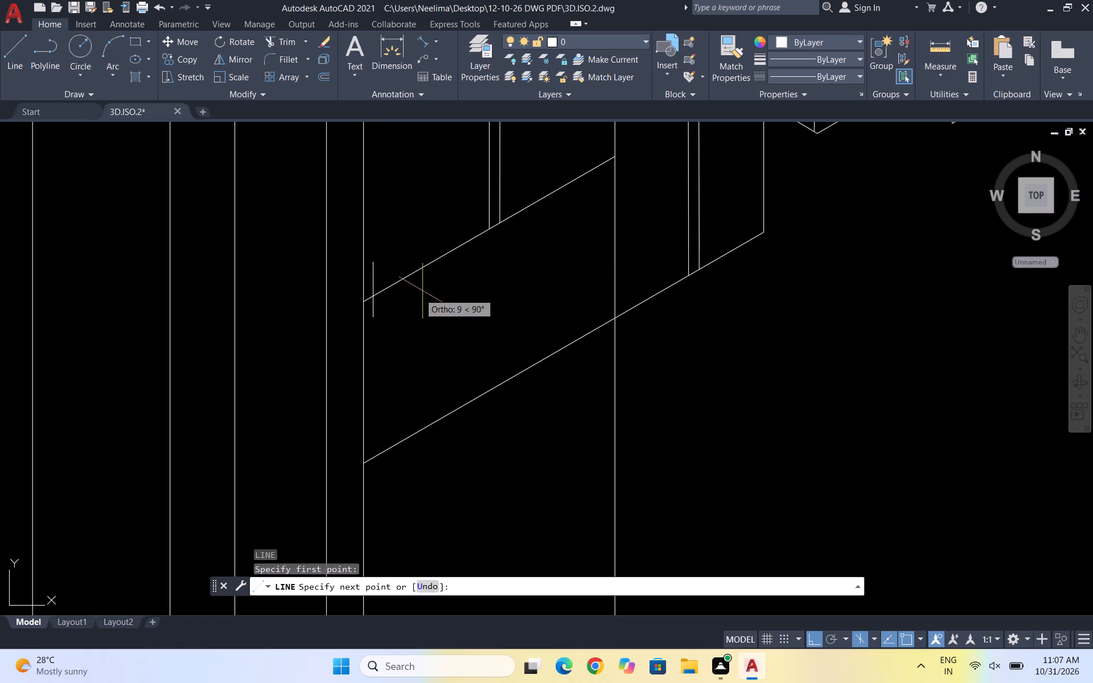
pyautogui.press('F5')
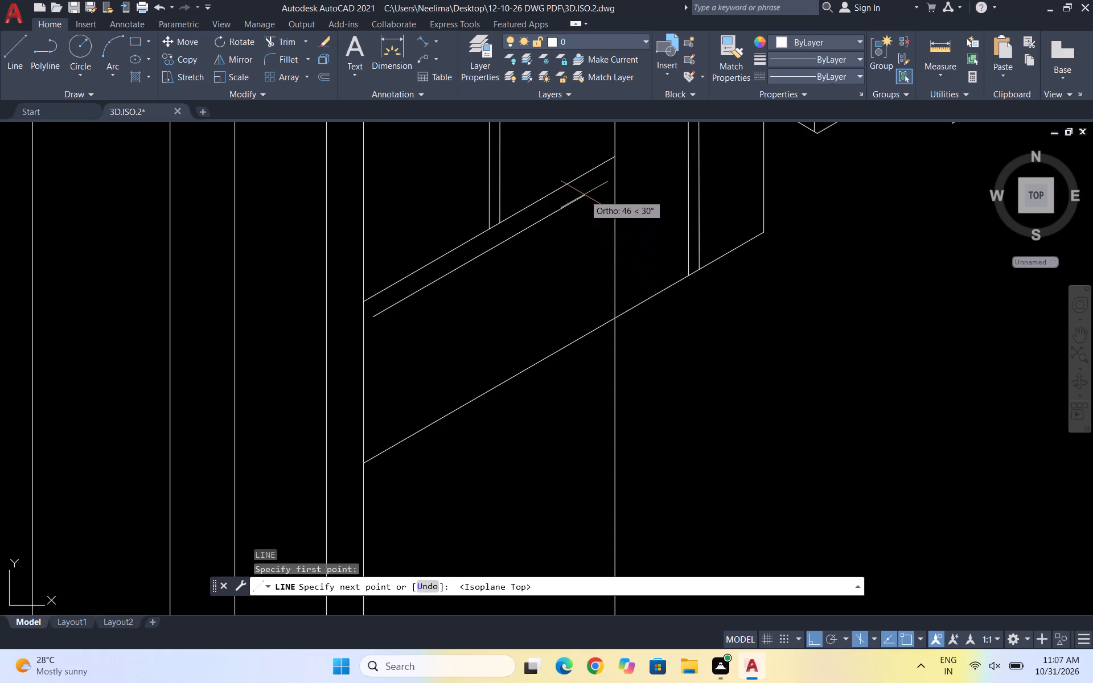
pyautogui.scroll(1, 582, 194)
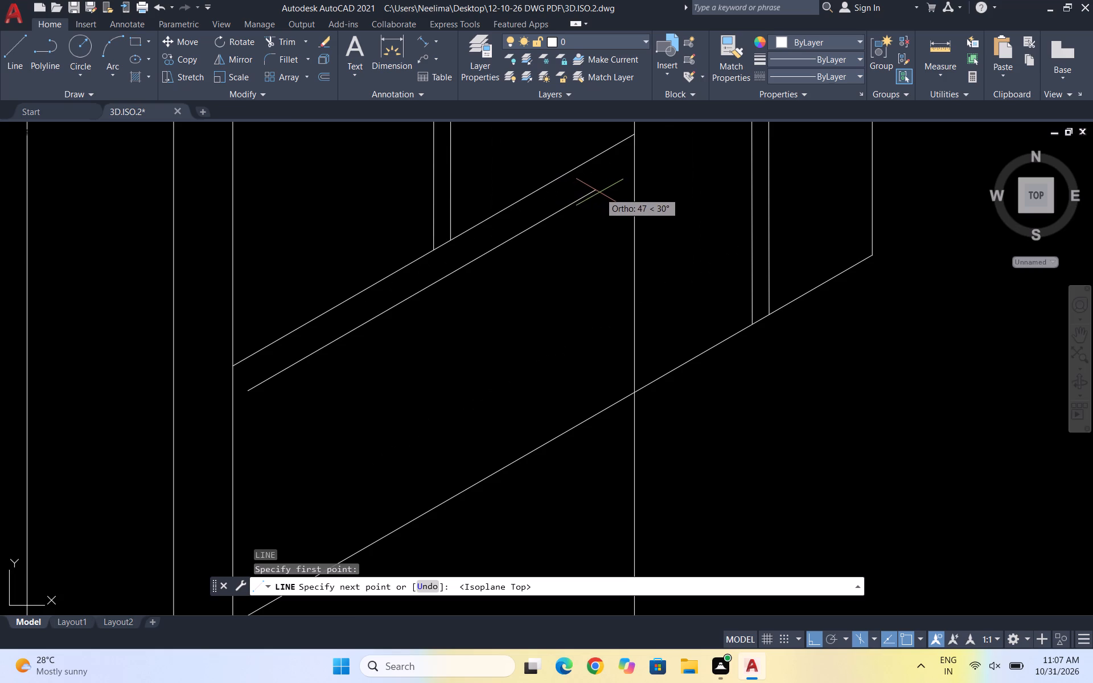
pyautogui.click(602, 186)
pyautogui.scroll(-2, 598, 192)
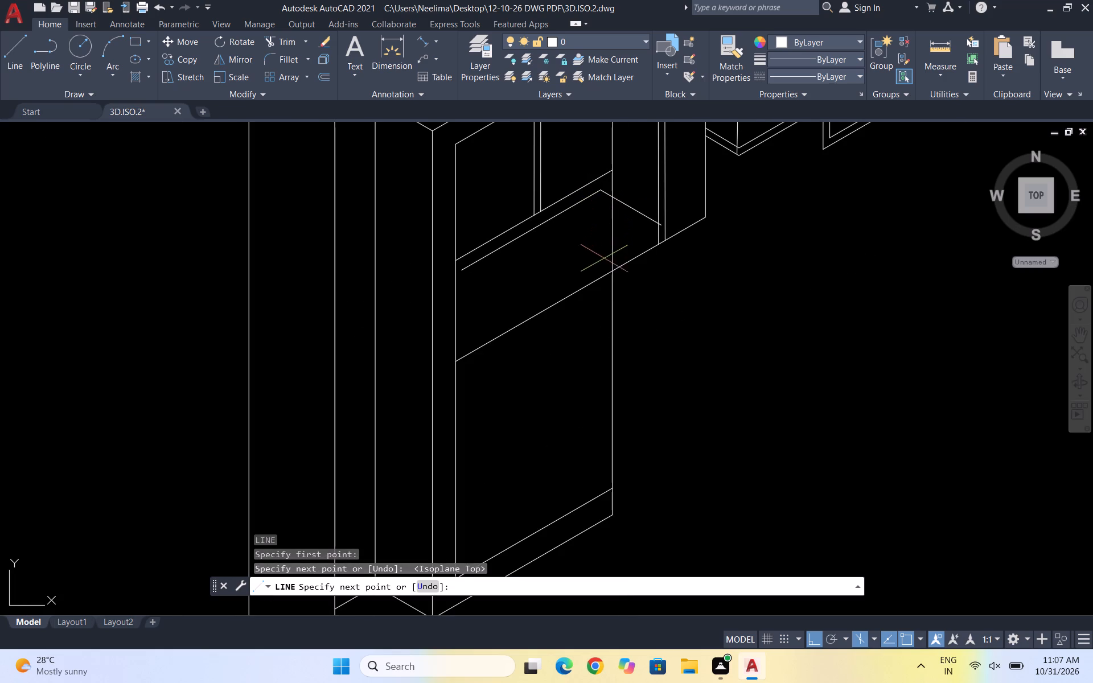
pyautogui.press('Escape')
# Copy the new sloped line about 23 units straight down, just above the bay's lower shelf line.
pyautogui.scroll(2, 560, 220)
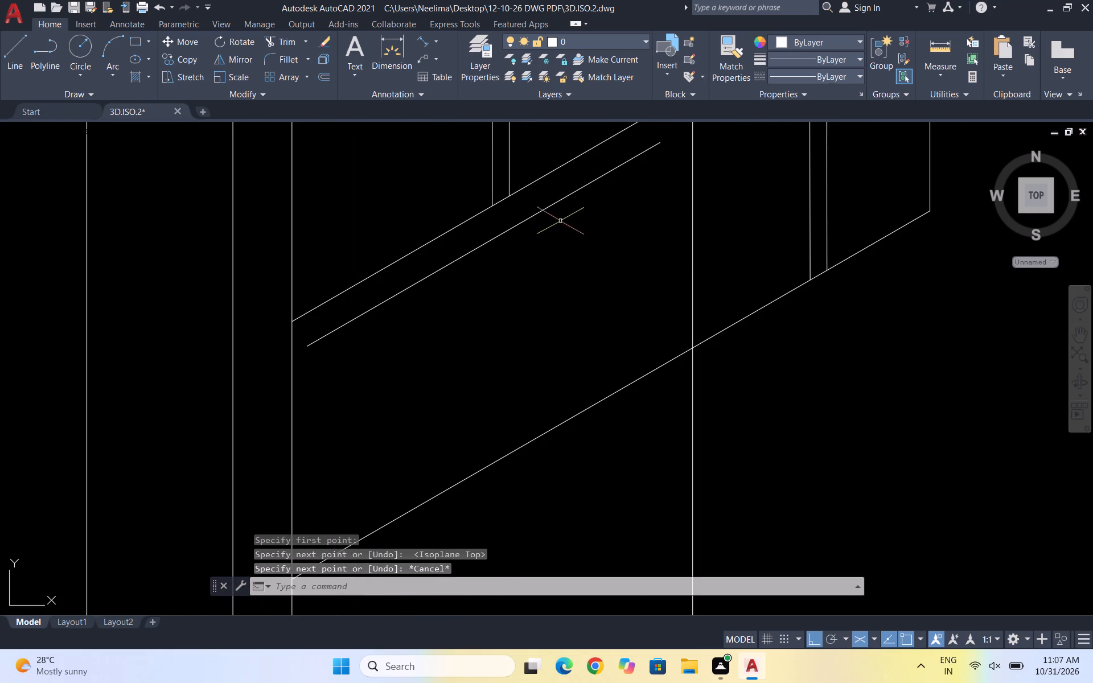
pyautogui.moveTo(562, 227); pyautogui.dragTo(557, 225)
pyautogui.click(528, 207)
pyautogui.write('CO')
pyautogui.press('Return')
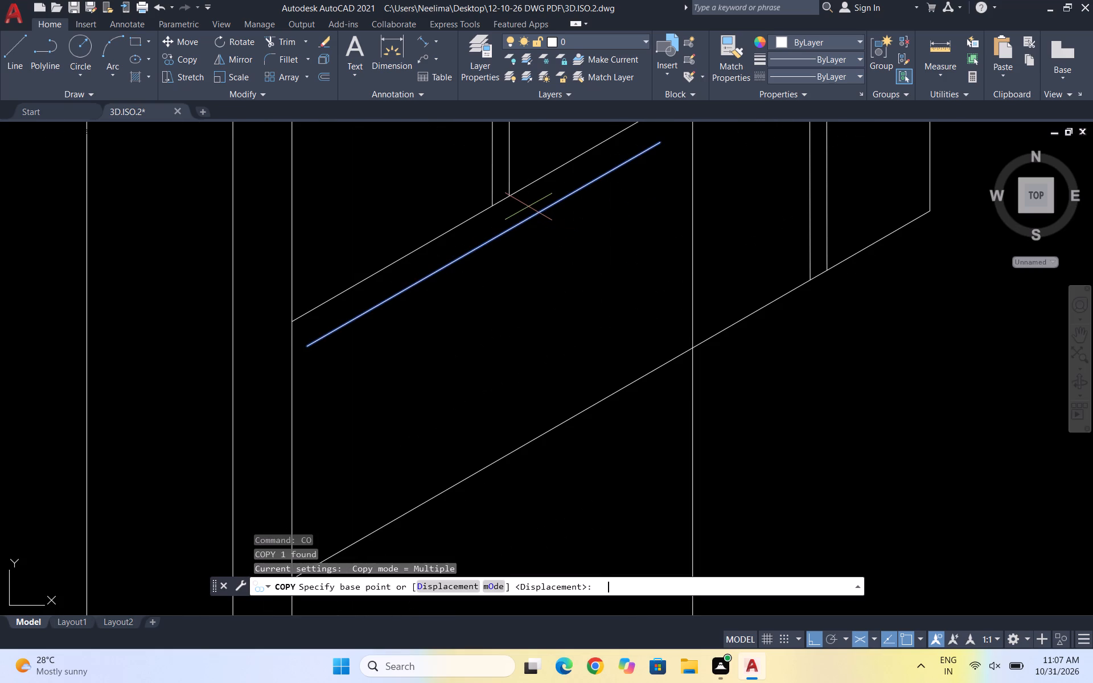
pyautogui.scroll(-1, 427, 351)
pyautogui.click(355, 351)
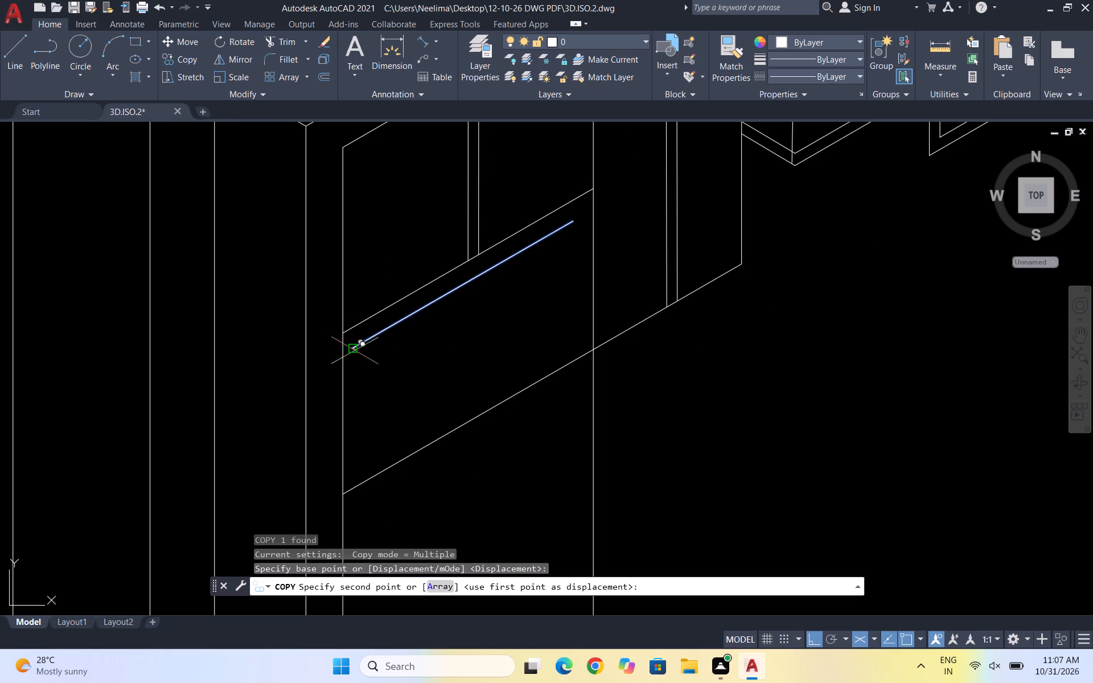
pyautogui.press('F5')
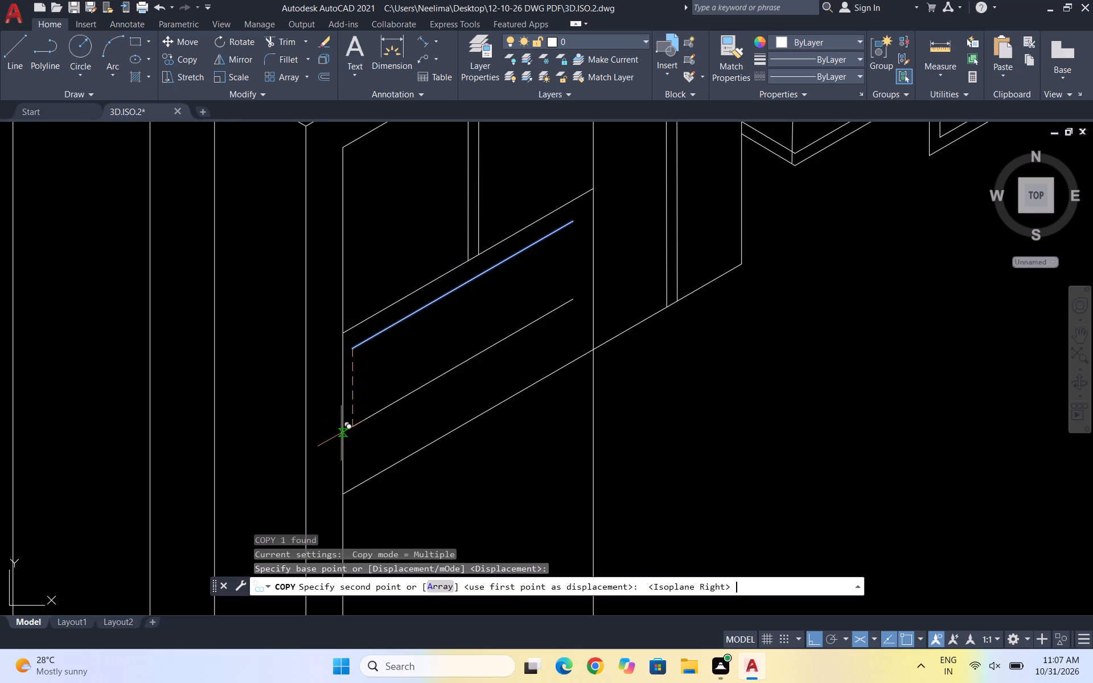
pyautogui.scroll(2, 358, 451)
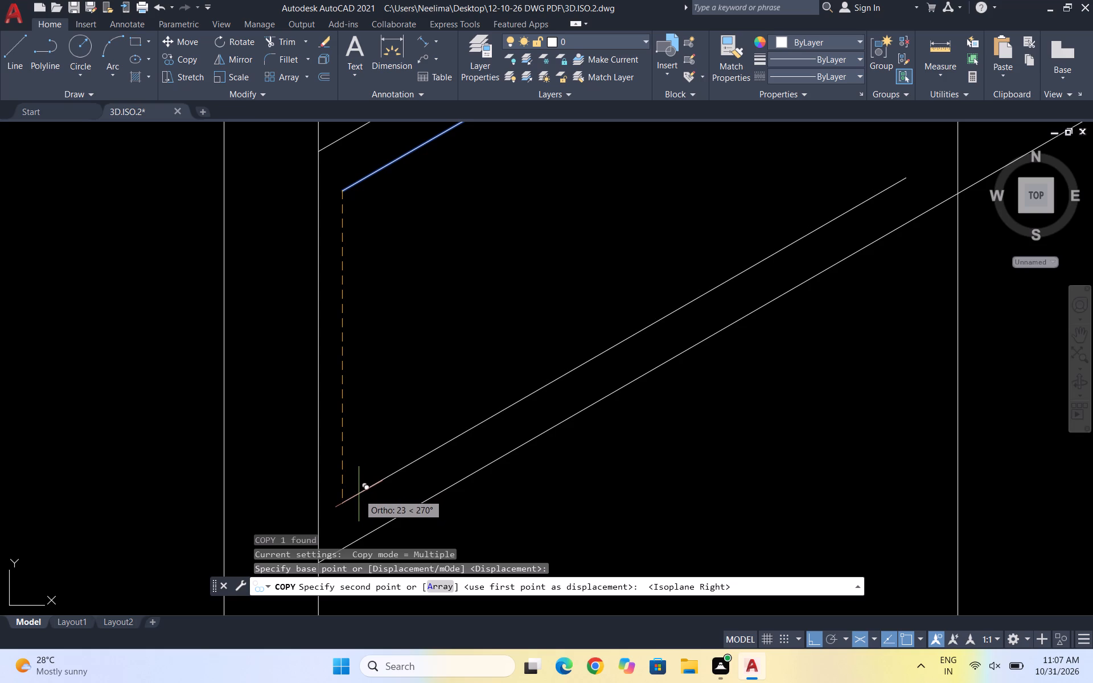
pyautogui.click(359, 497)
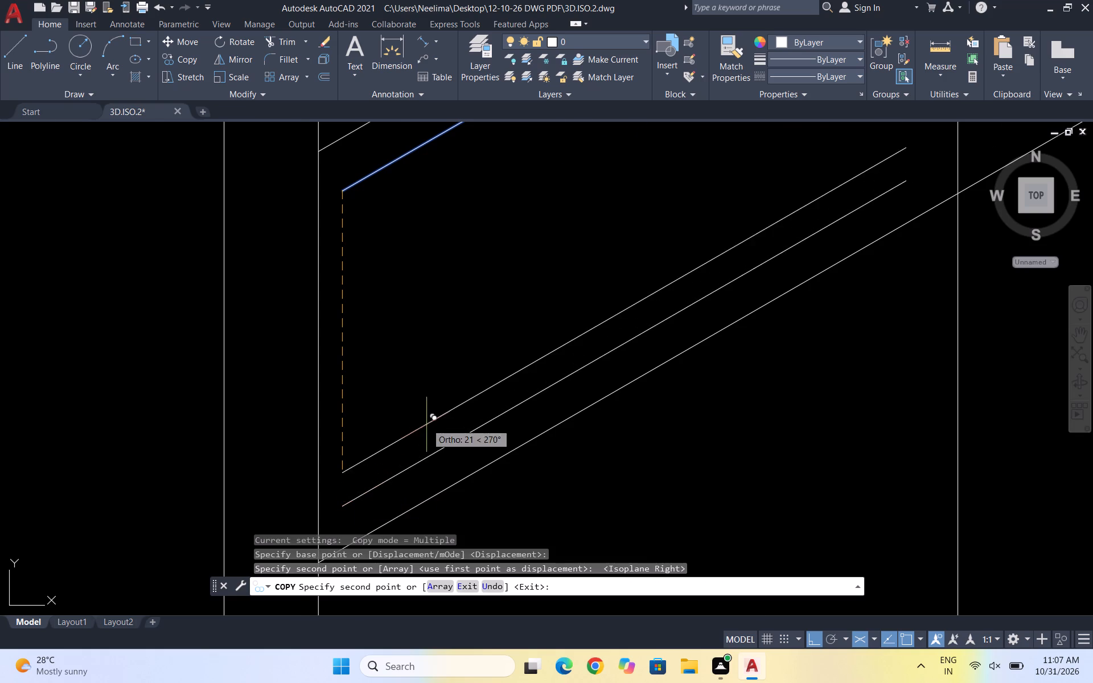
pyautogui.scroll(-2, 427, 422)
pyautogui.press('Escape')
pyautogui.press('Escape')
pyautogui.press('Escape')
# Draw a vertical line joining the lower-lying ends of the two inset sloped lines.
pyautogui.press('l')
pyautogui.press('Return')
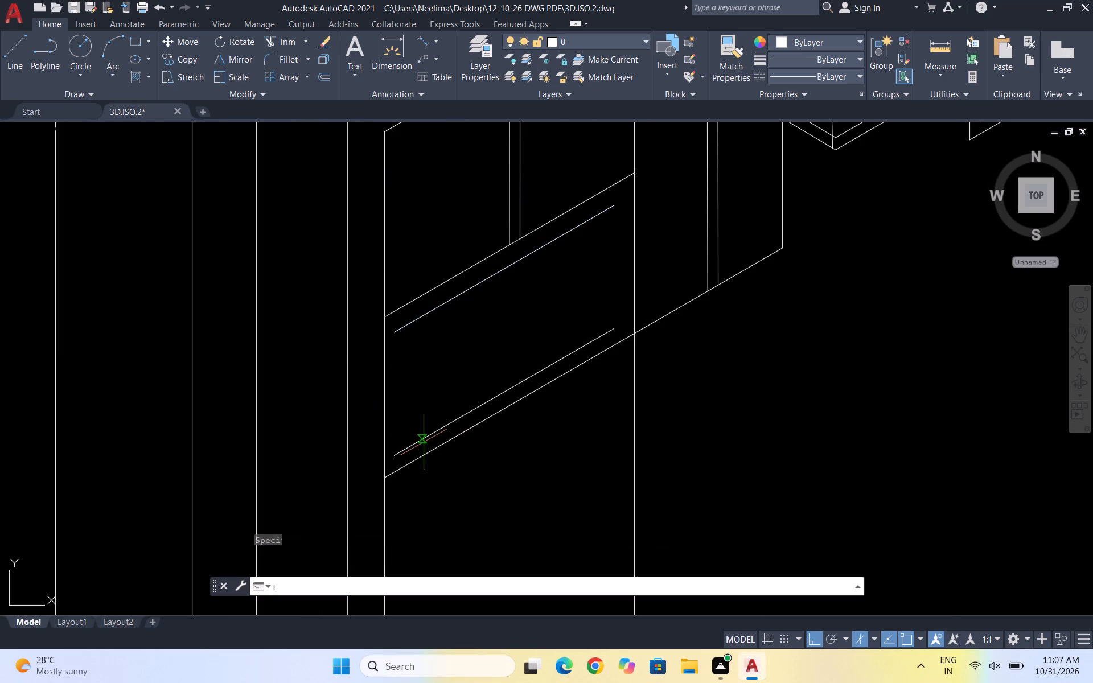
pyautogui.moveTo(394, 455); pyautogui.dragTo(394, 455)
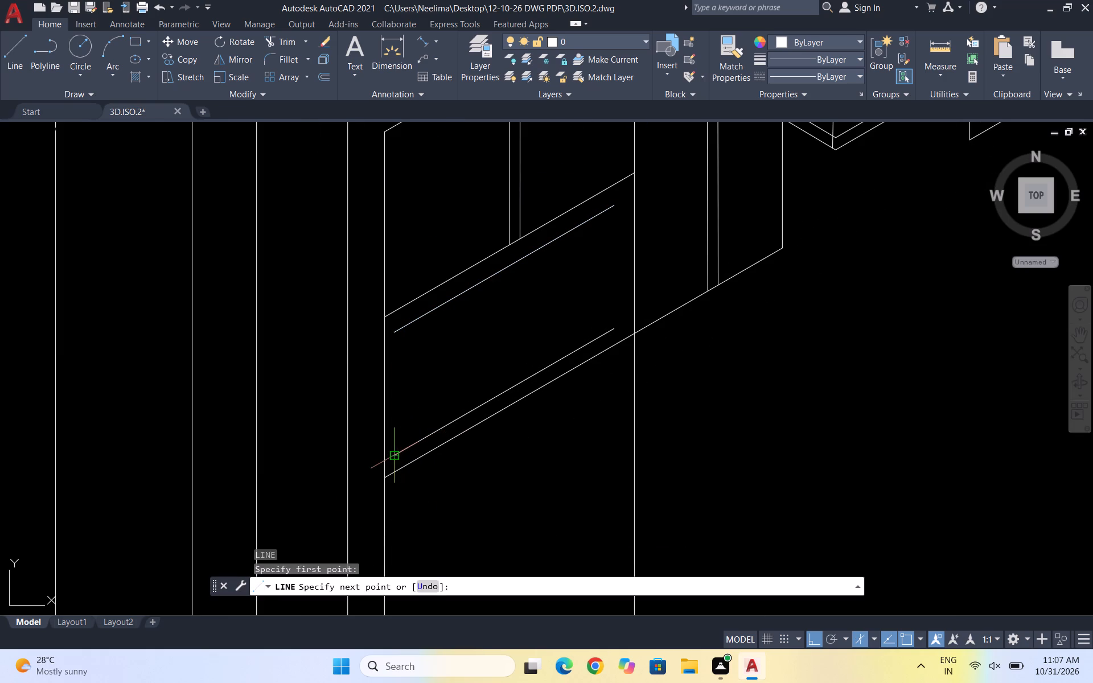
pyautogui.moveTo(394, 455); pyautogui.dragTo(396, 449)
pyautogui.click(396, 335)
pyautogui.press('Escape')
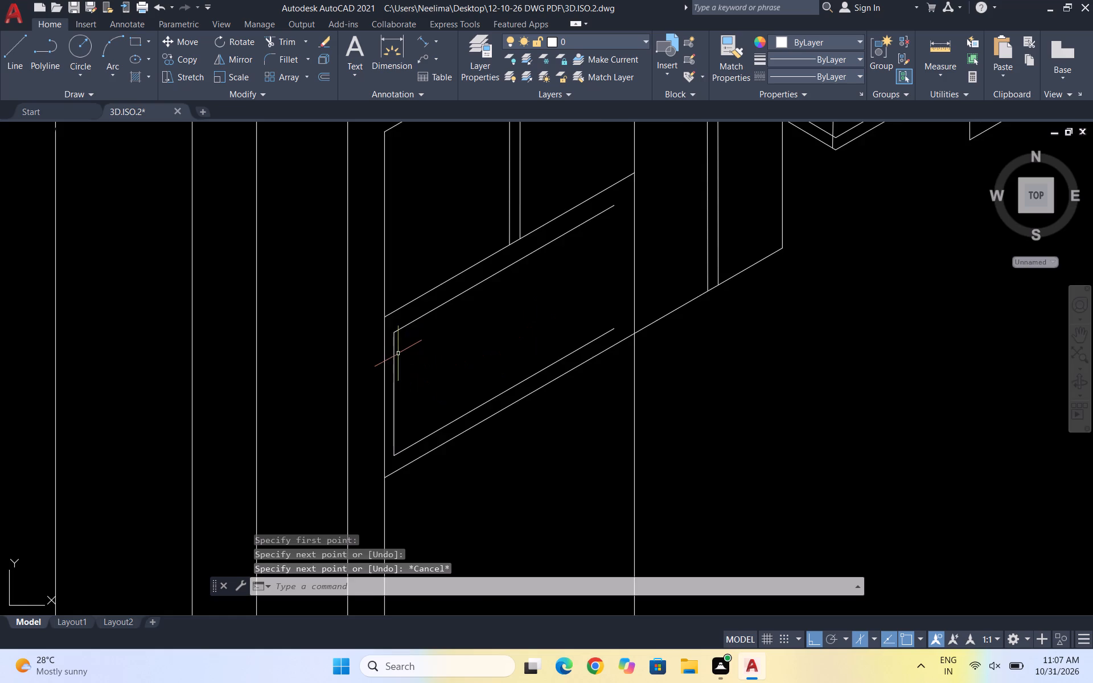
# Copy the vertical joining line to the opposite ends of the sloped lines, closing the inset frame.
pyautogui.scroll(2, 398, 353)
pyautogui.click(398, 353)
pyautogui.click(385, 334)
pyautogui.write('CO')
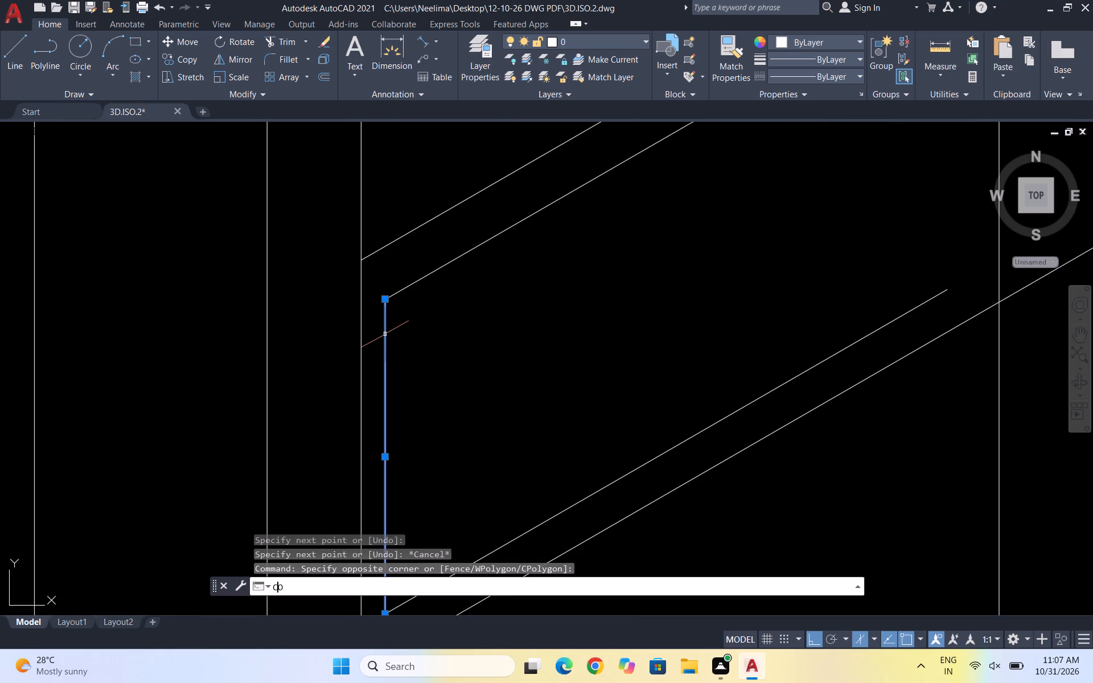
pyautogui.press('Return')
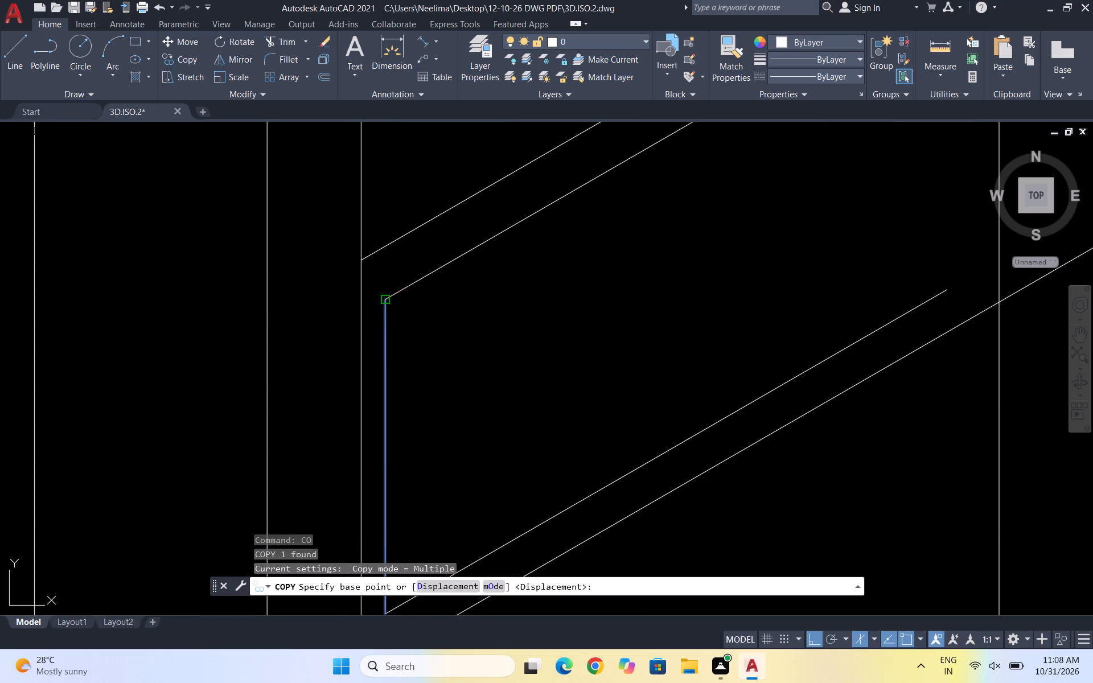
pyautogui.click(384, 299)
pyautogui.scroll(-3, 384, 299)
pyautogui.scroll(3, 509, 229)
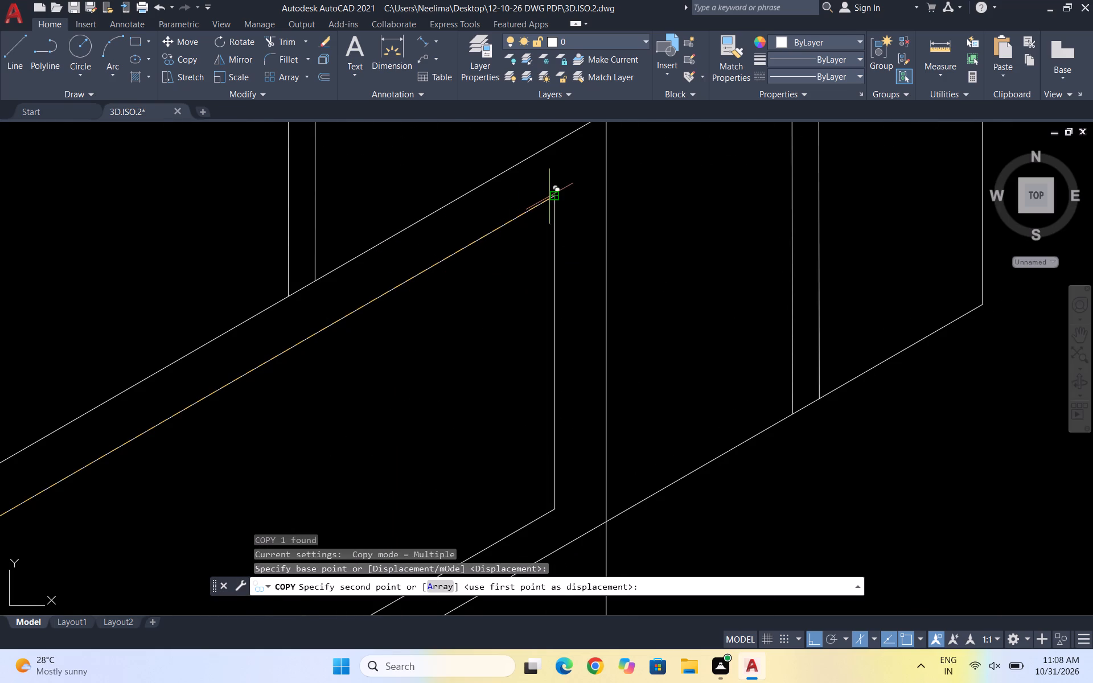
pyautogui.click(549, 196)
pyautogui.press('Escape')
# Draw a shorter sloped line inside the inset frame, parallel to its top edge and starting near its upper left corner.
pyautogui.scroll(-1, 661, 263)
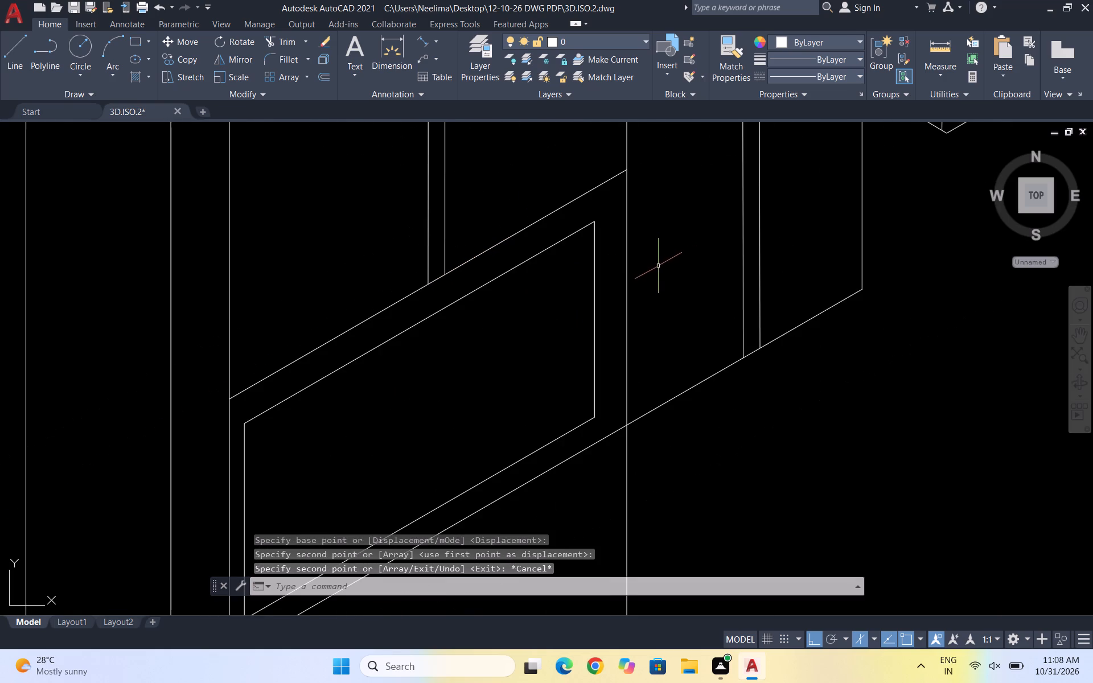
pyautogui.scroll(-1, 658, 271)
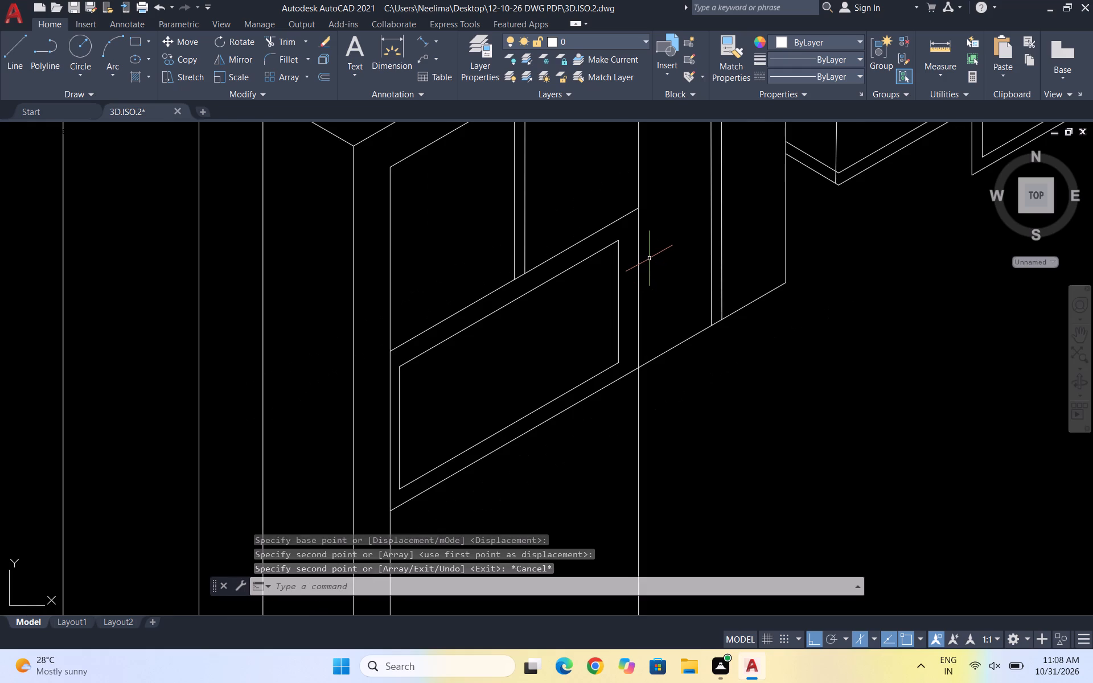
pyautogui.press('l')
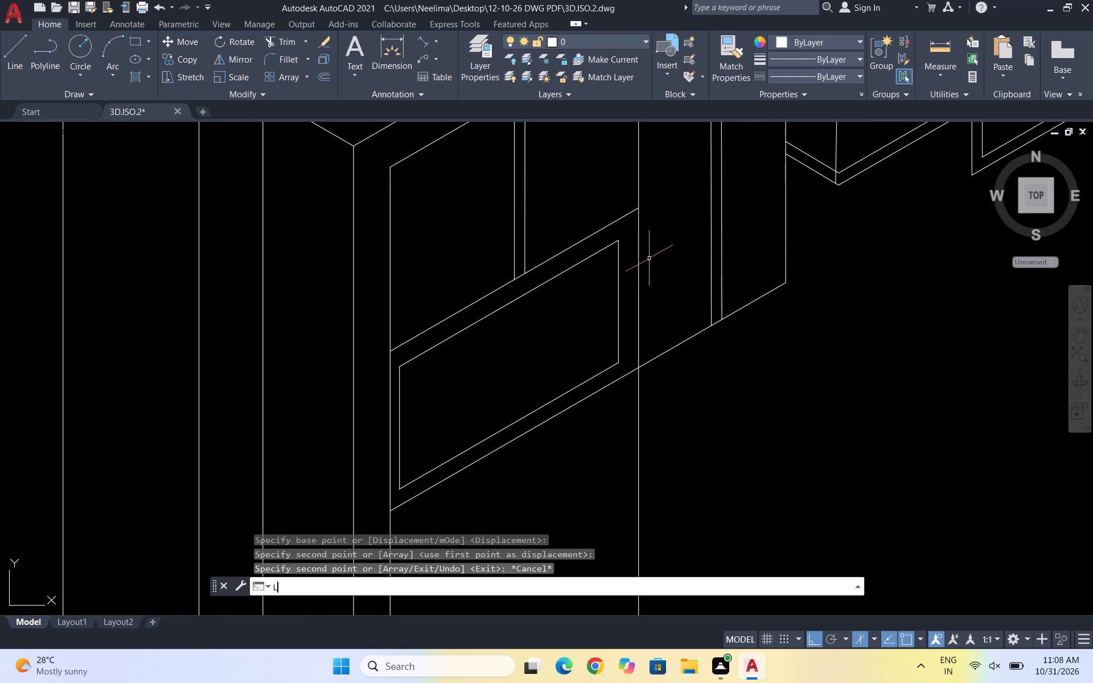
pyautogui.press('Return')
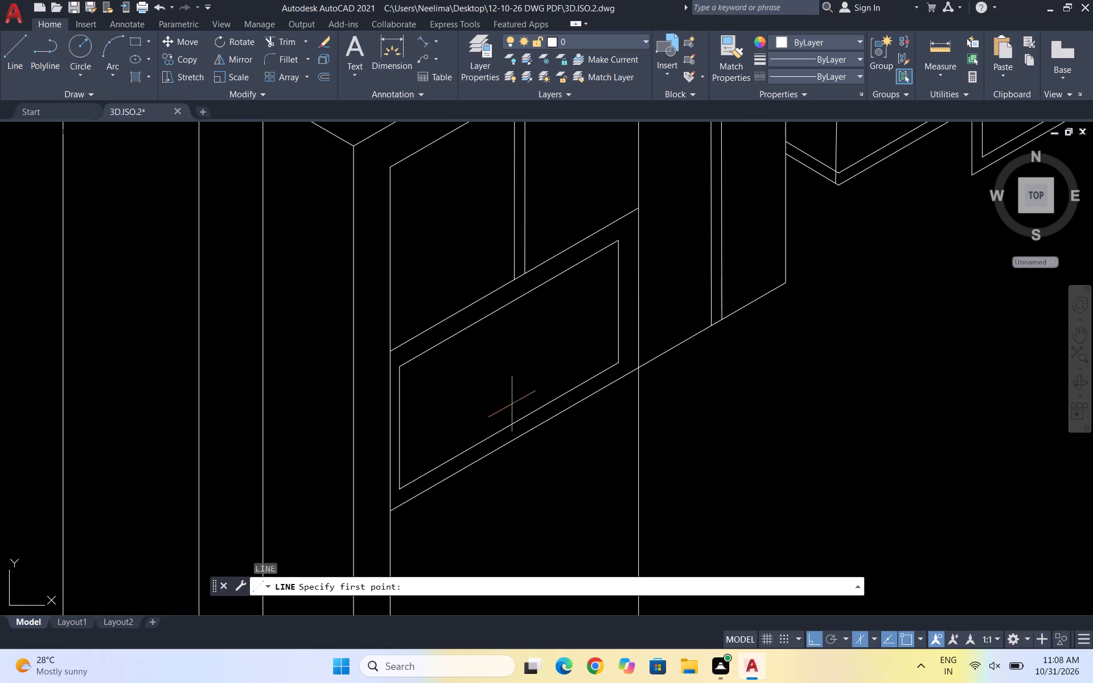
pyautogui.scroll(1, 509, 413)
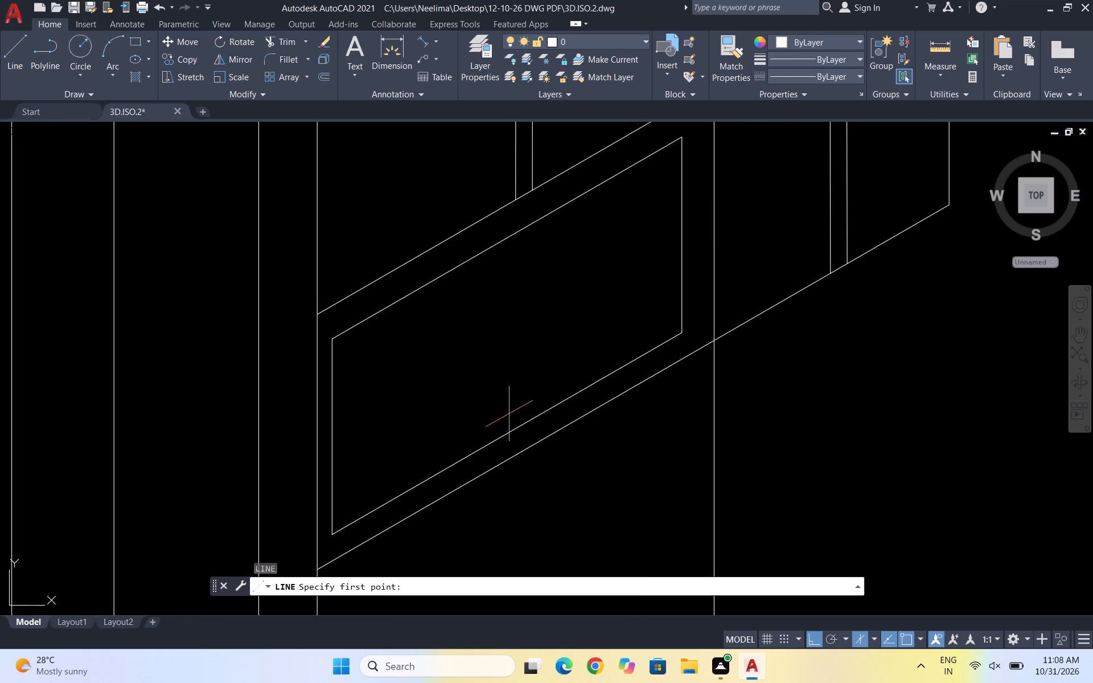
pyautogui.click(350, 355)
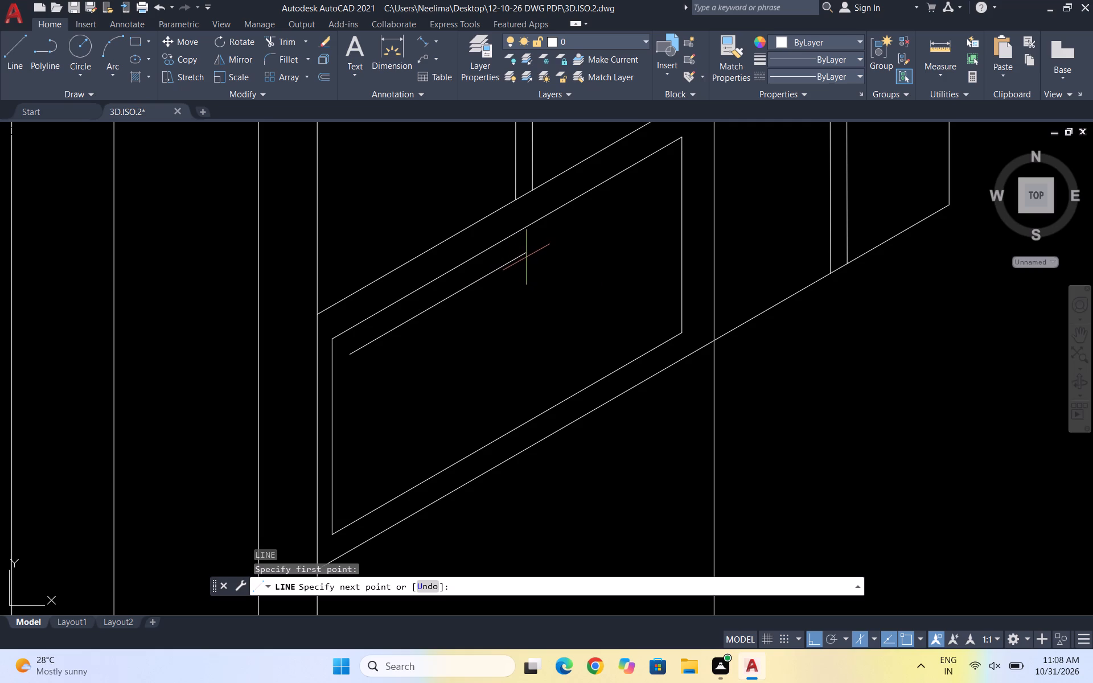
pyautogui.click(526, 257)
pyautogui.press('Escape')
# Copy the shorter sloped line about 17 units straight down, just above the inset frame's bottom edge.
pyautogui.moveTo(501, 290); pyautogui.dragTo(494, 291)
pyautogui.click(467, 281)
pyautogui.write('CO')
pyautogui.press('Return')
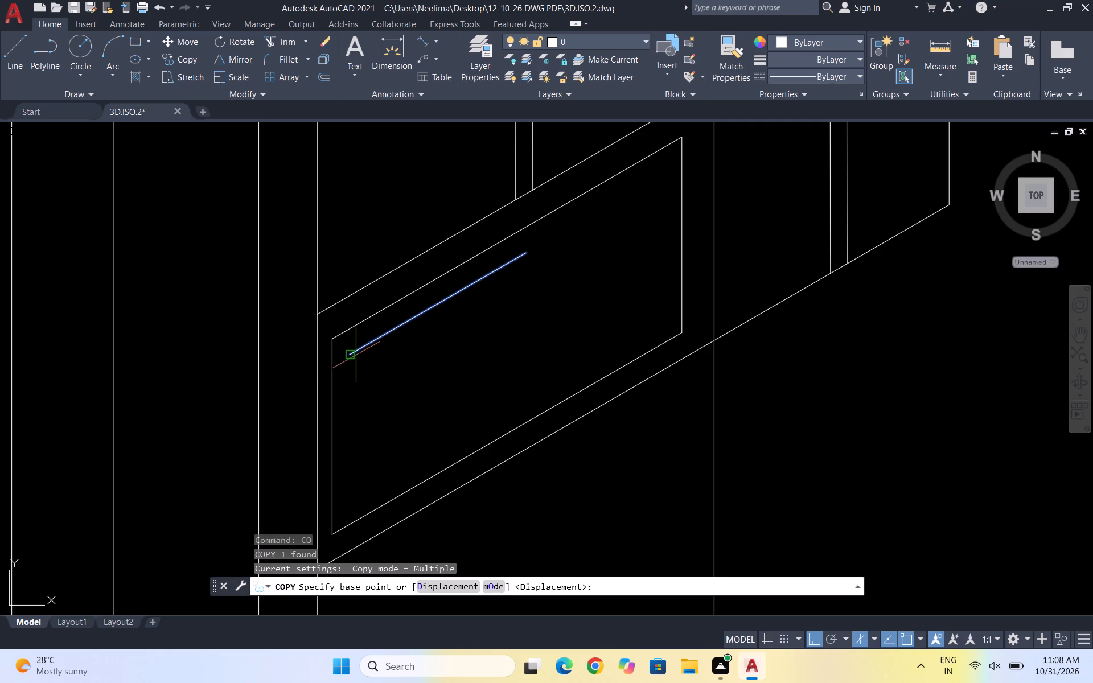
pyautogui.click(355, 355)
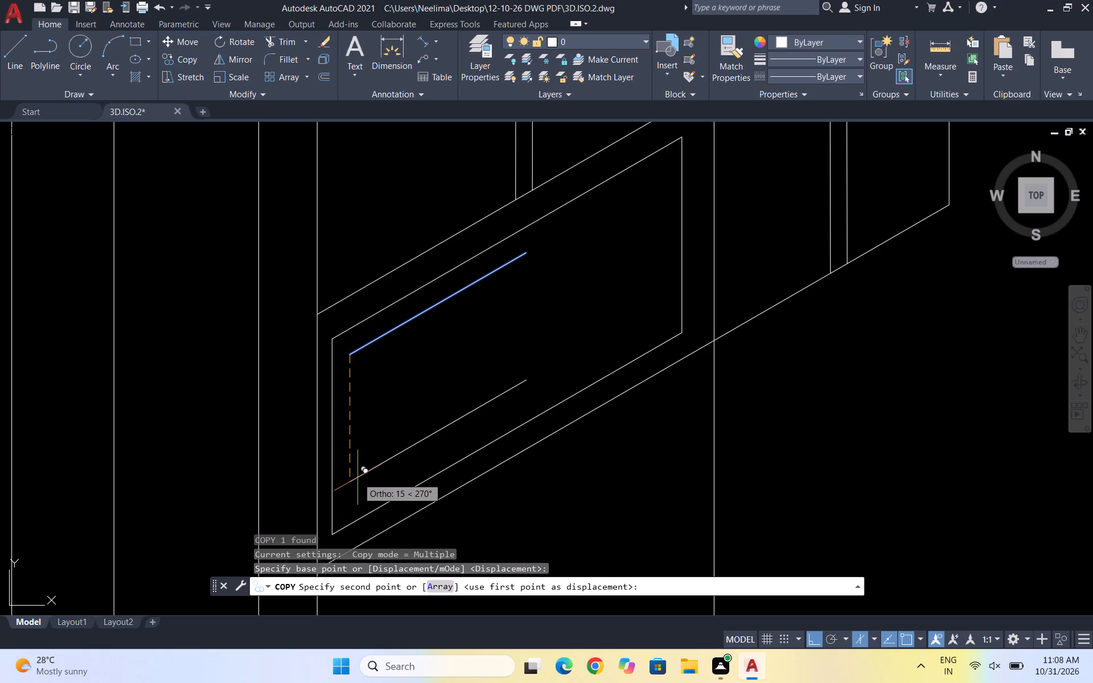
pyautogui.scroll(-1, 380, 448)
pyautogui.scroll(2, 378, 459)
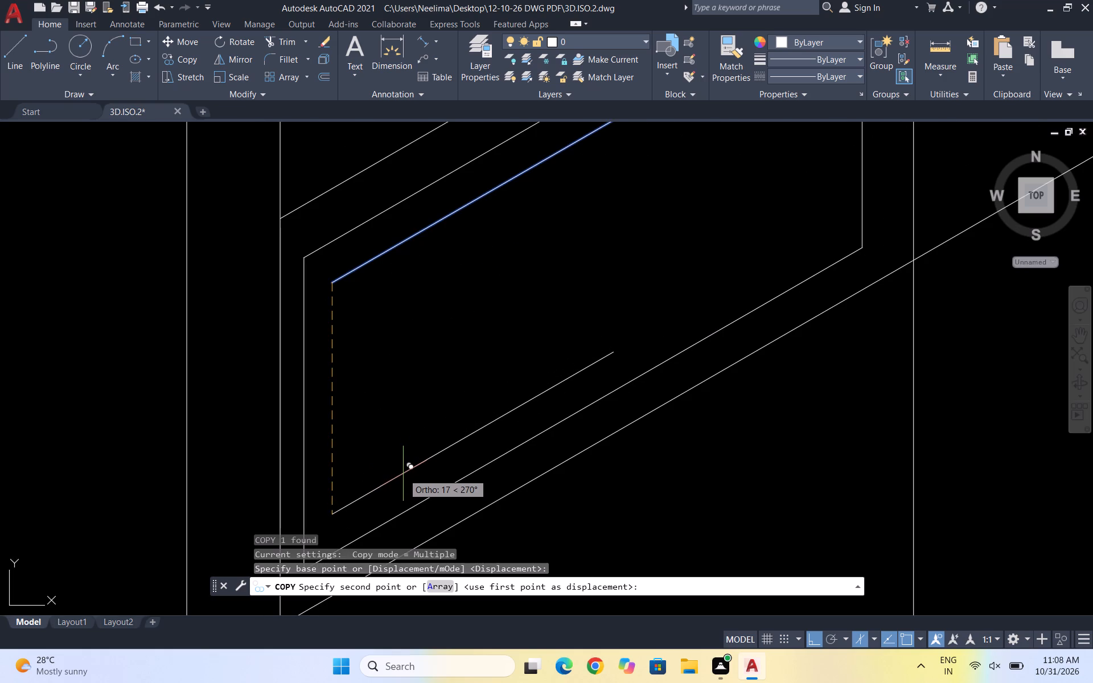
pyautogui.click(403, 474)
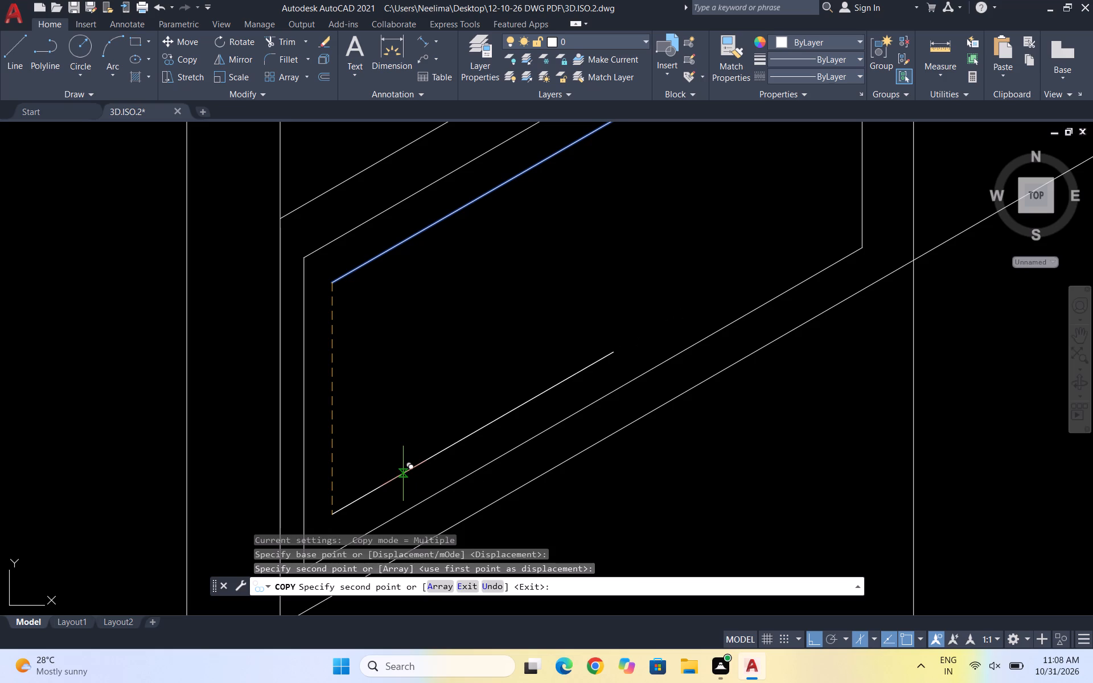
pyautogui.press('Escape')
pyautogui.press('Escape')
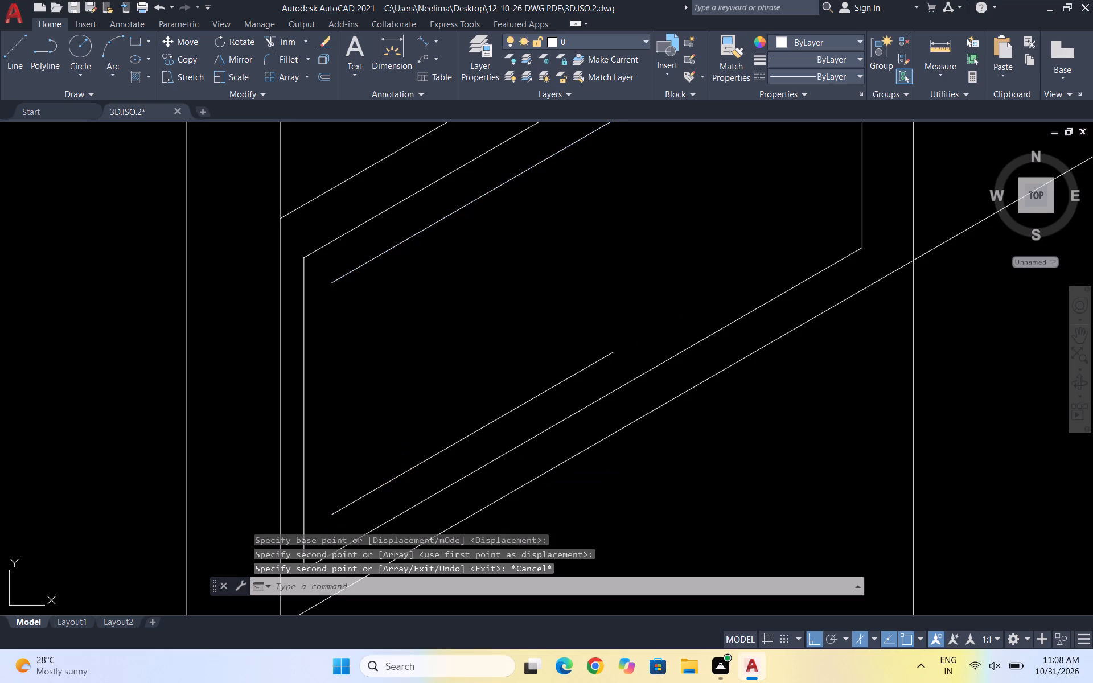
# Draw a vertical line joining the left ends of the two shorter sloped lines.
pyautogui.press('l')
pyautogui.press('Return')
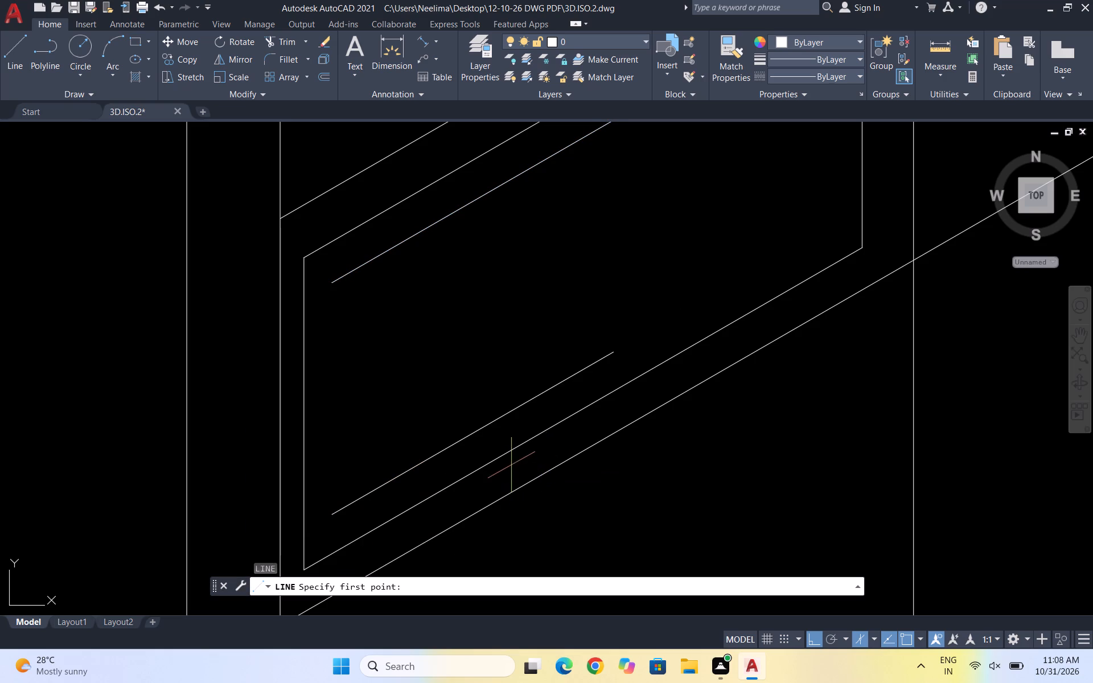
pyautogui.click(333, 515)
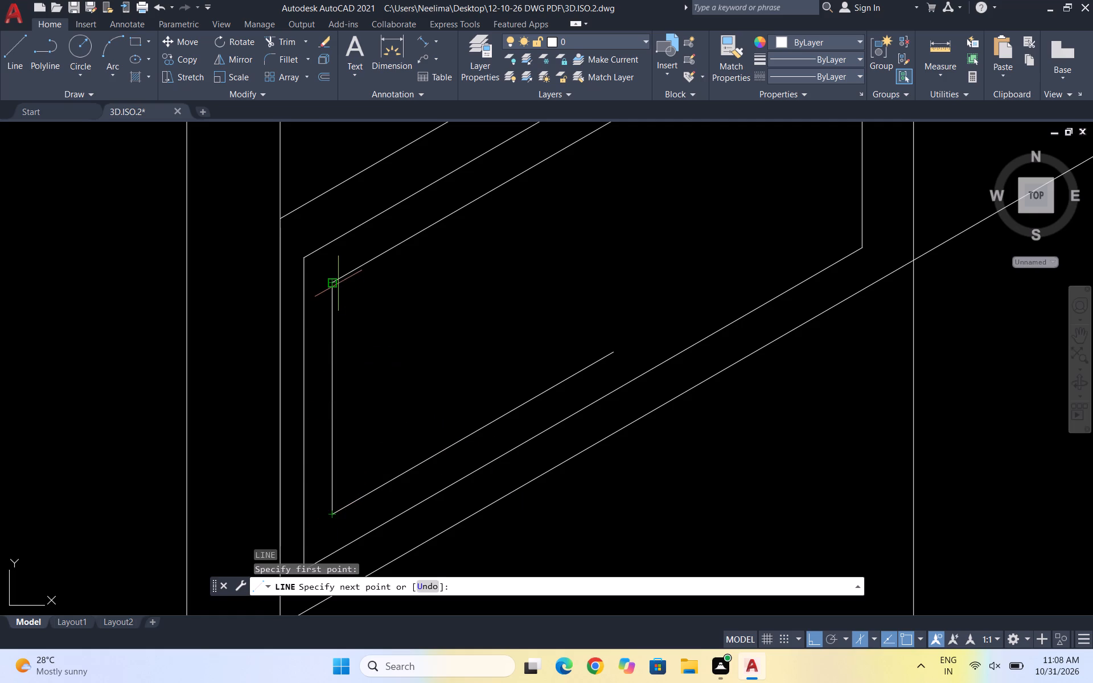
pyautogui.click(338, 283)
pyautogui.press('Escape')
# Copy the vertical joining line to the opposite ends of the two shorter sloped lines, closing the inner panel.
pyautogui.click(350, 335)
pyautogui.click(322, 312)
pyautogui.write('CO')
pyautogui.press('Return')
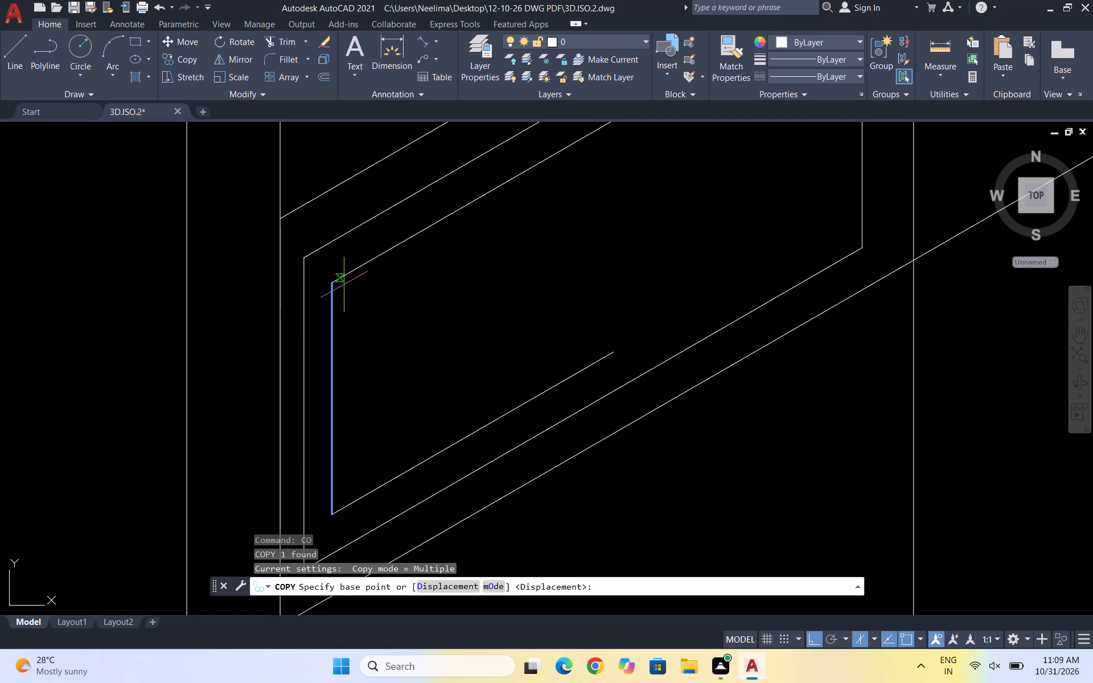
pyautogui.click(333, 283)
pyautogui.scroll(-3, 325, 277)
pyautogui.scroll(3, 385, 238)
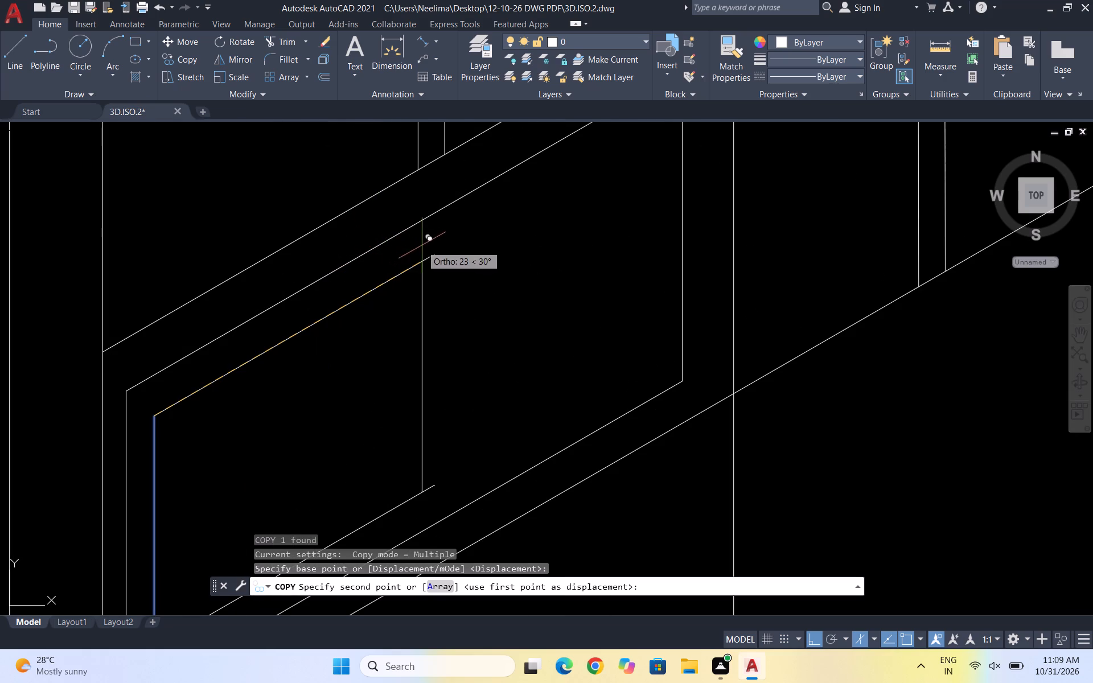
pyautogui.click(437, 252)
pyautogui.press('Escape')
pyautogui.press('Escape')
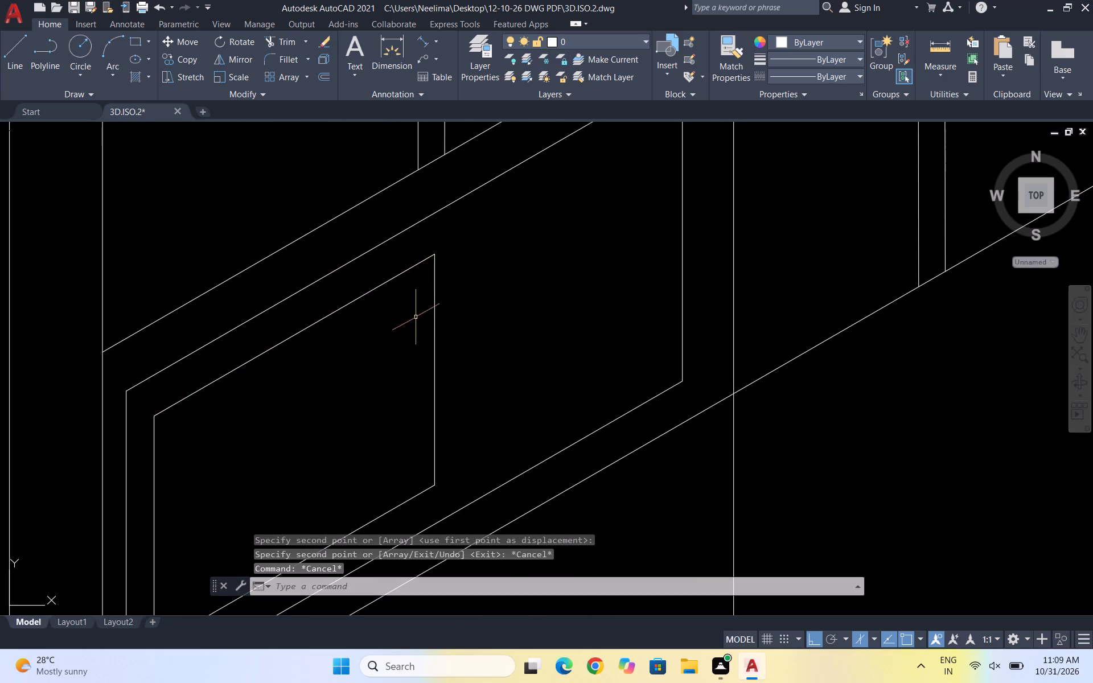
pyautogui.scroll(-1, 470, 294)
pyautogui.press('Escape')
pyautogui.press('Escape')
pyautogui.press('Escape')
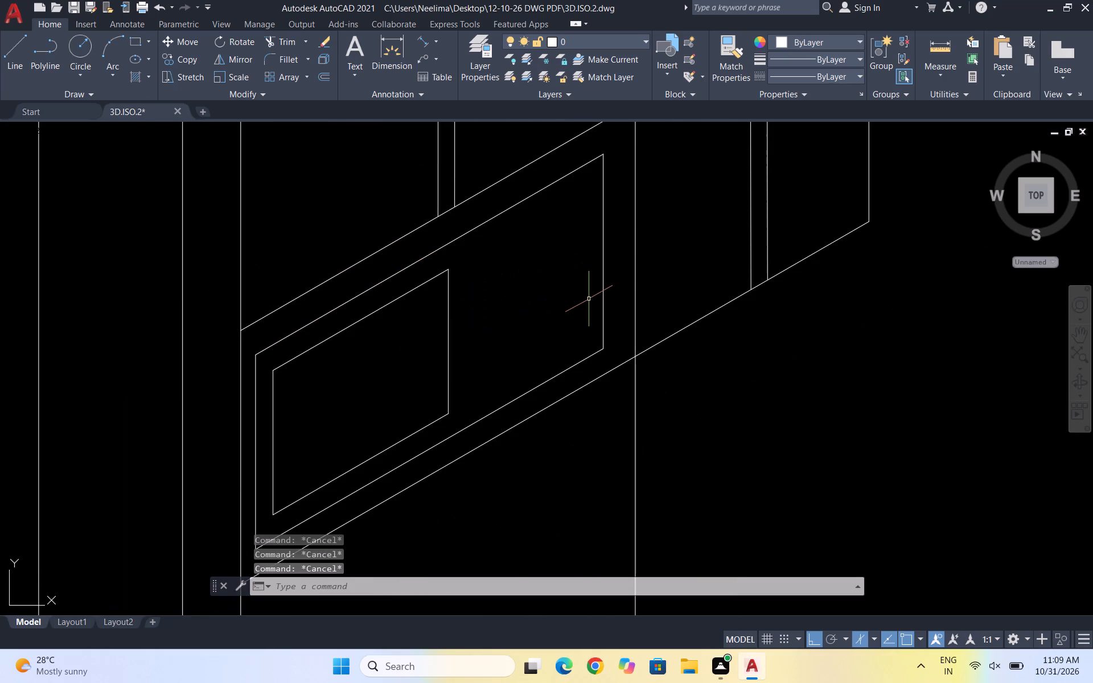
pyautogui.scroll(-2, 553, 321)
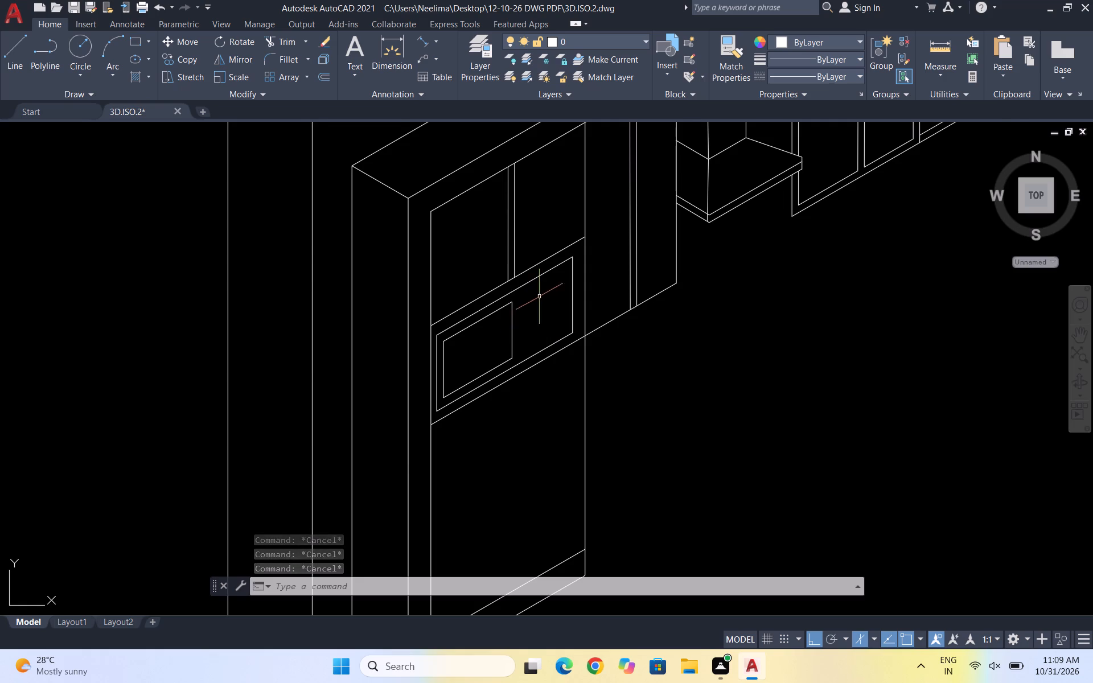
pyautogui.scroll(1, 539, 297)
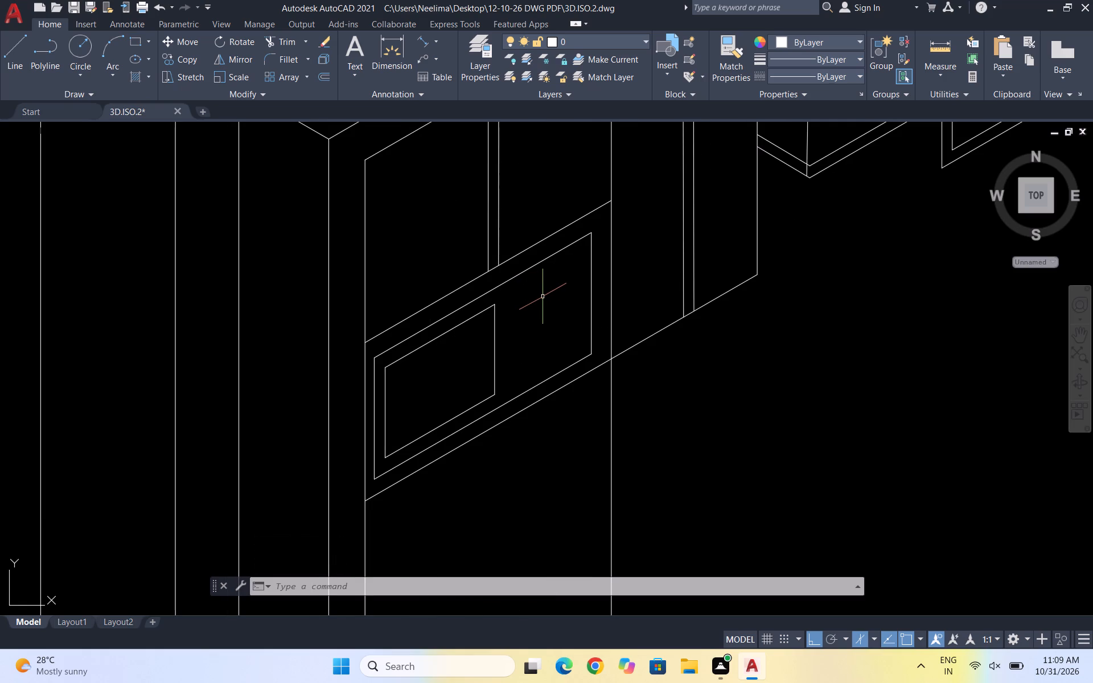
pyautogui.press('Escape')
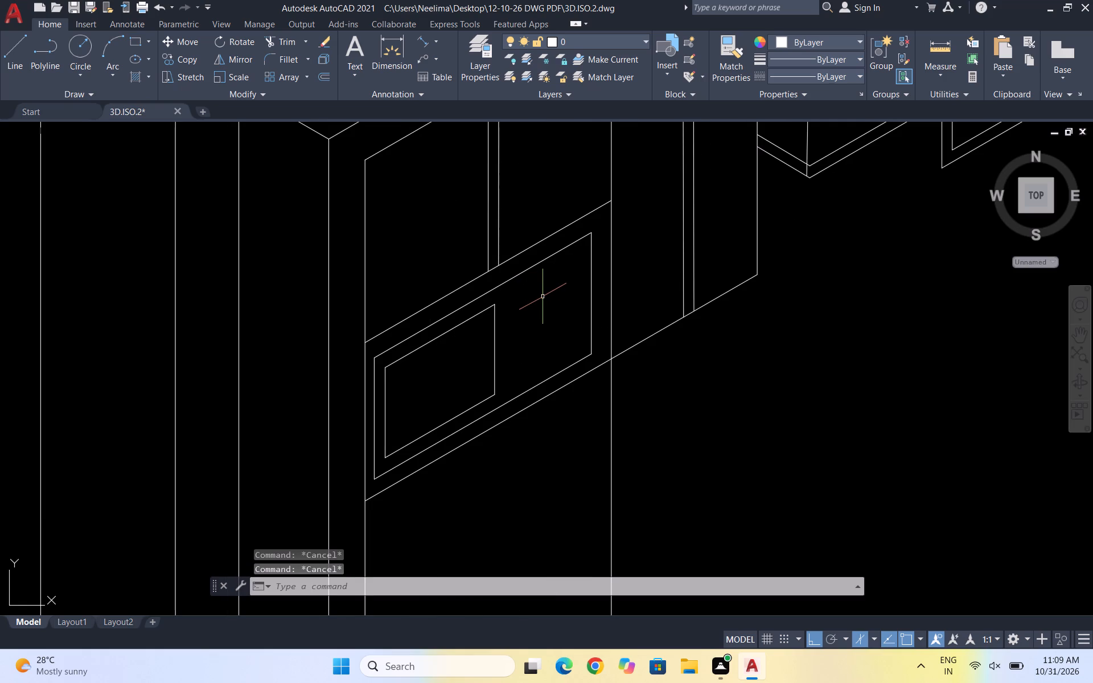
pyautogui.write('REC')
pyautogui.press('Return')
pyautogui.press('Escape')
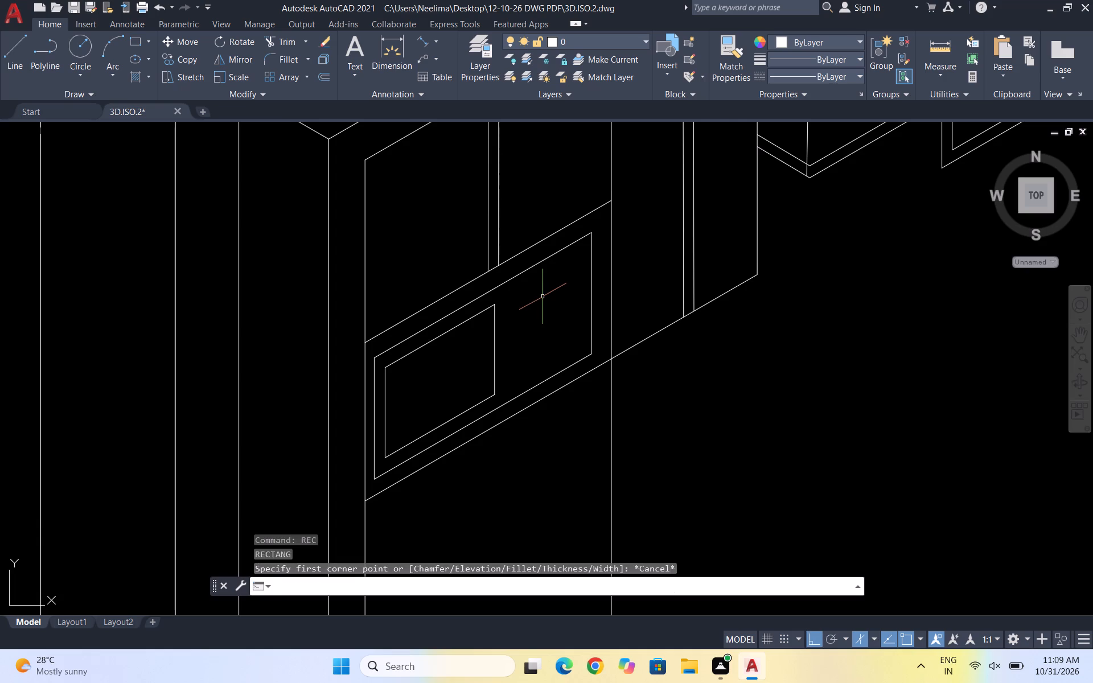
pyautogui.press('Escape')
# Draw a small isometric rectangle about 4 units high near the inset frame's upper right corner, in line with the inner panel's top edge.
pyautogui.press('l')
pyautogui.press('Return')
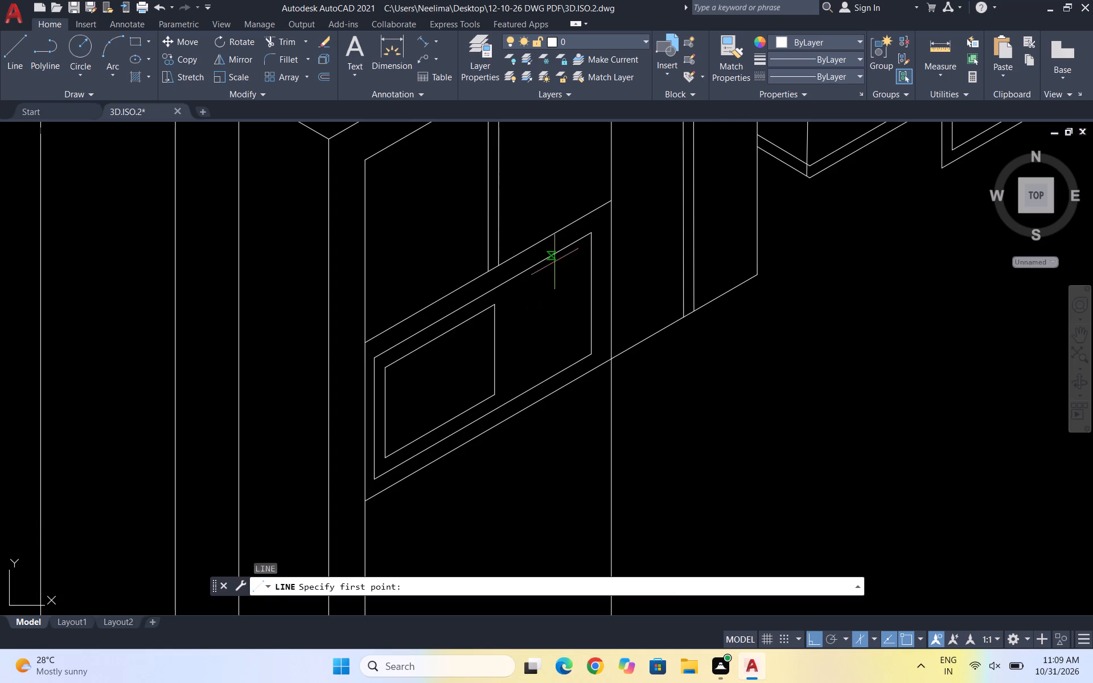
pyautogui.scroll(2, 554, 261)
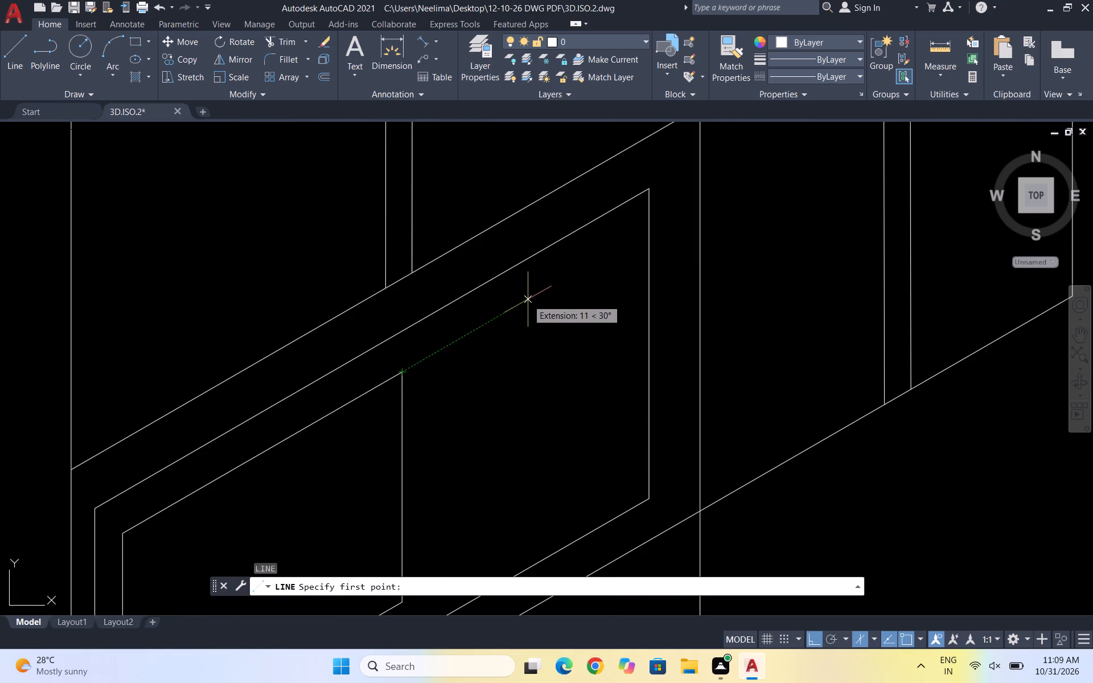
pyautogui.click(528, 299)
pyautogui.click(608, 253)
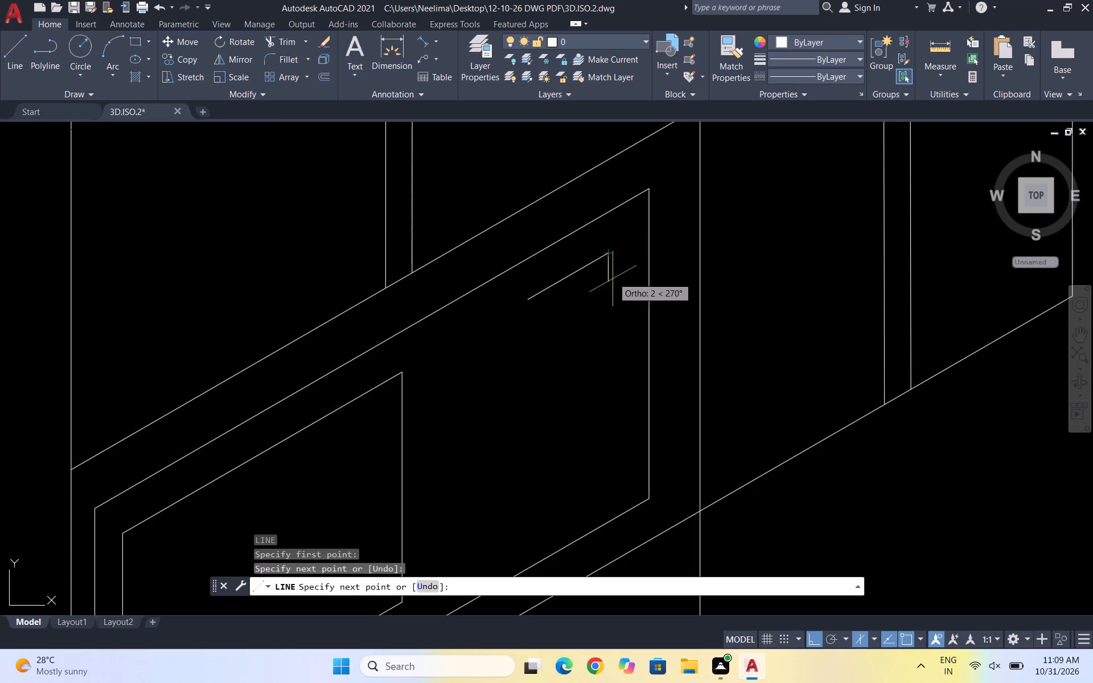
pyautogui.click(601, 313)
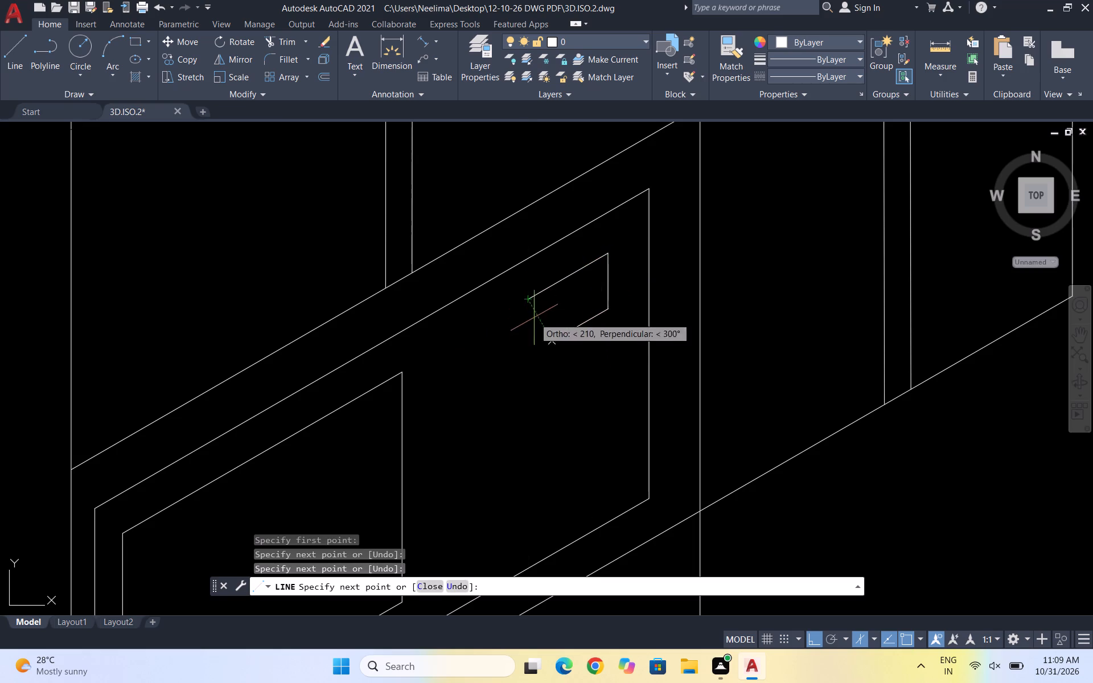
pyautogui.moveTo(529, 352); pyautogui.dragTo(529, 339)
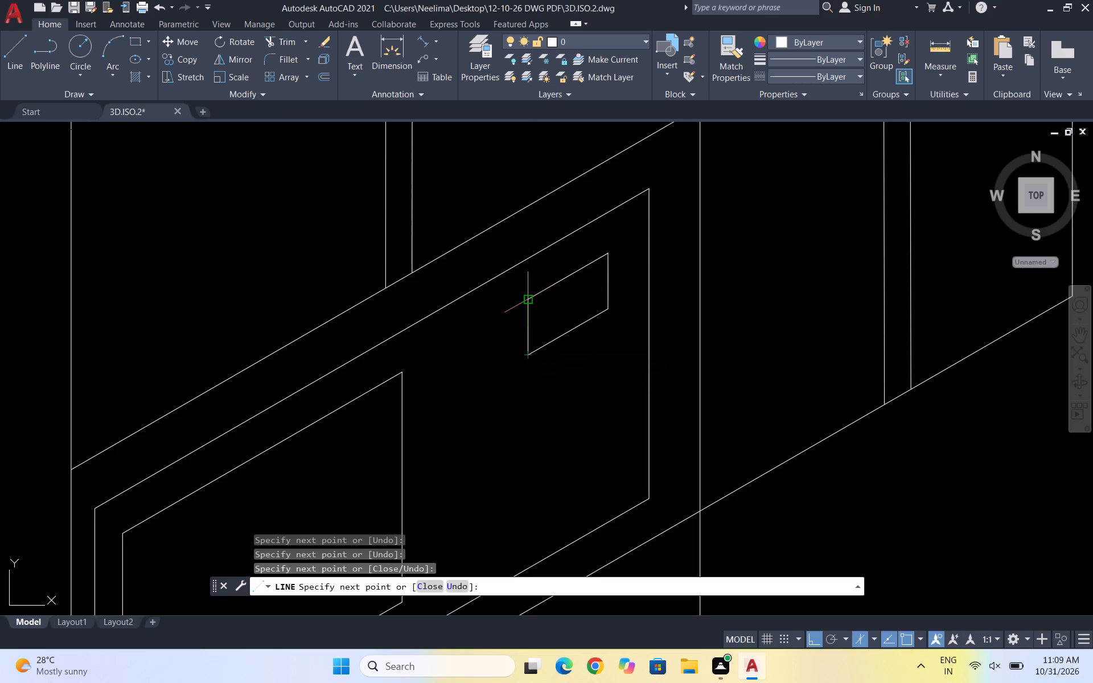
pyautogui.click(528, 301)
pyautogui.press('Escape')
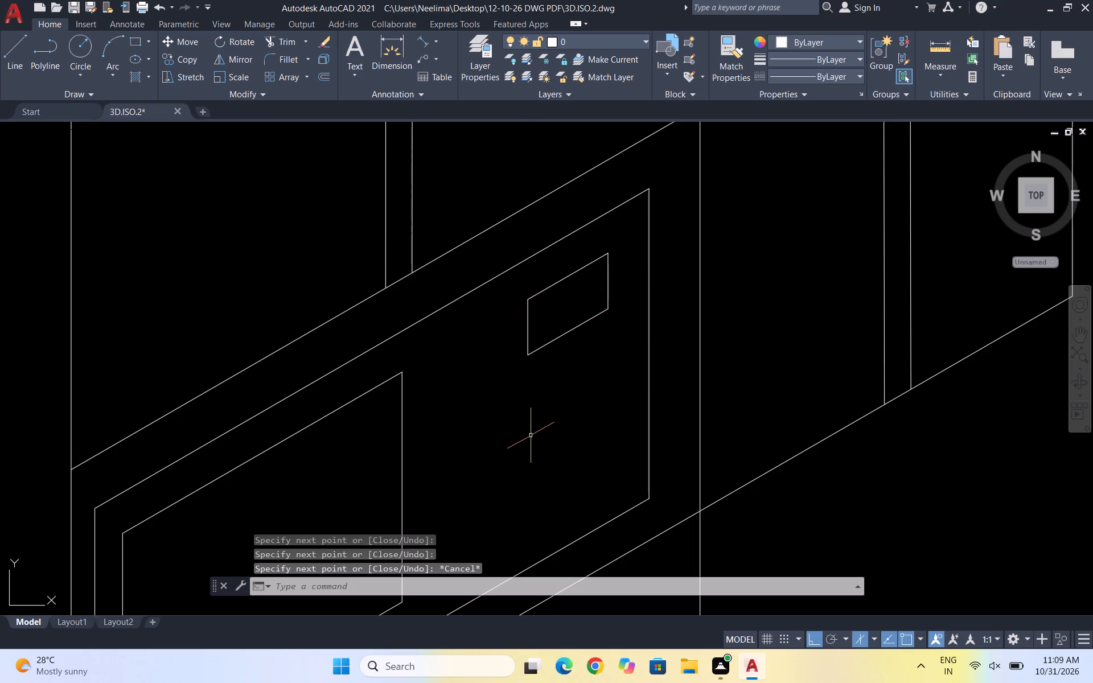
# Draw a sloped line about 2 units below the small isometric rectangle, parallel to its bottom edge and equally wide.
pyautogui.scroll(-1, 562, 341)
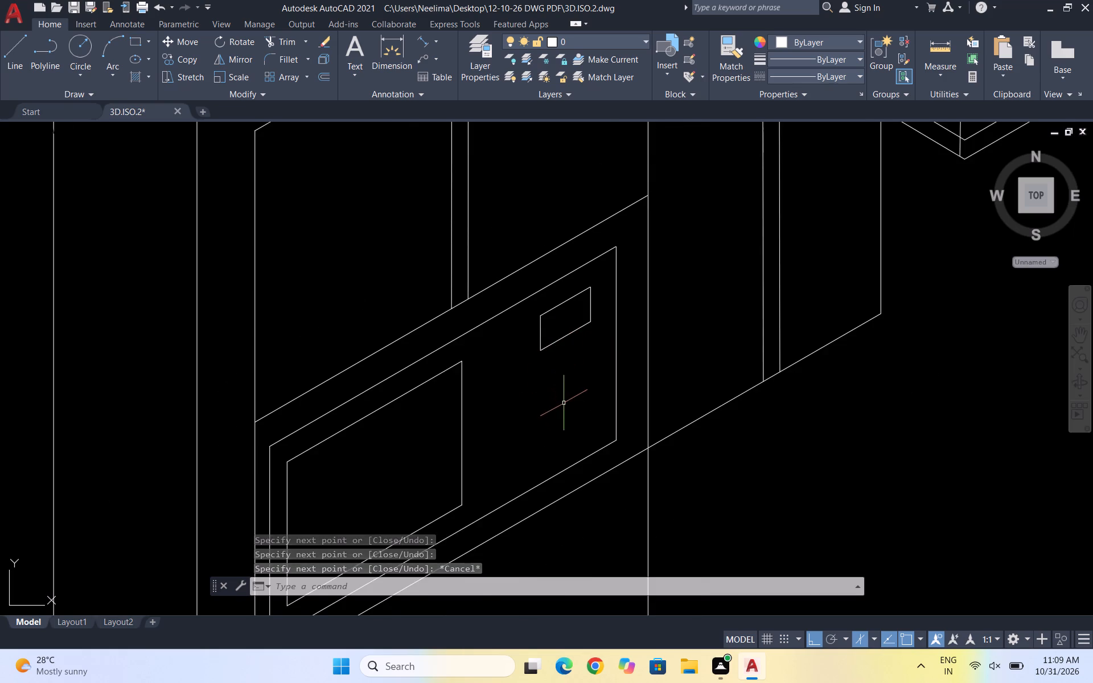
pyautogui.scroll(1, 564, 404)
pyautogui.press('Escape')
pyautogui.press('Escape')
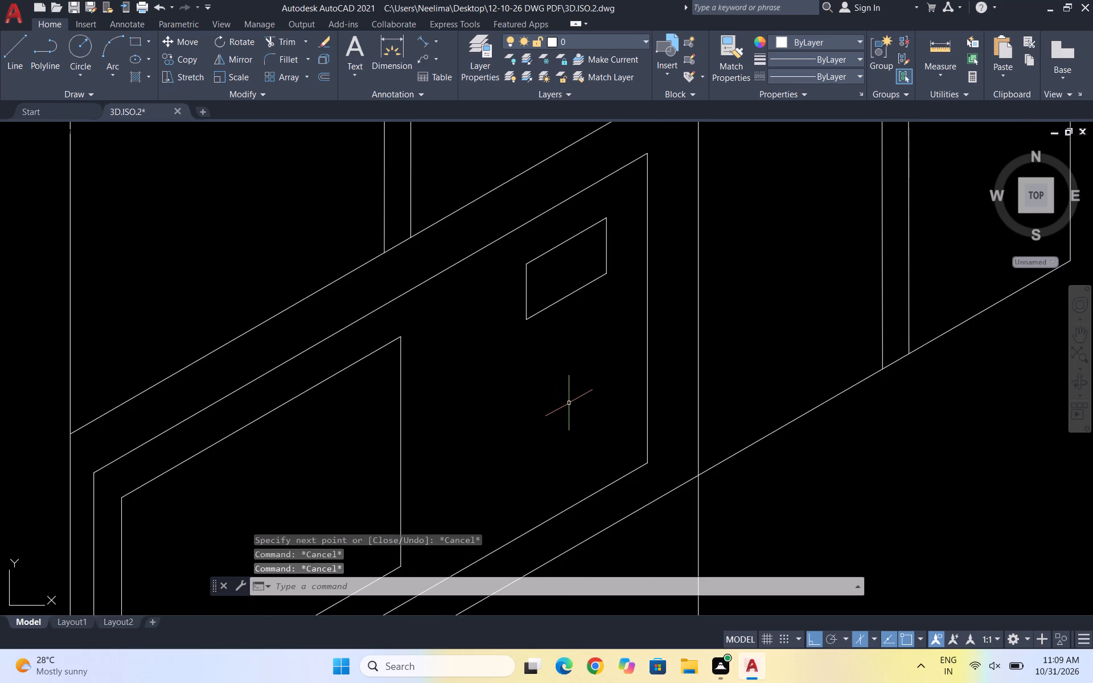
pyautogui.press('l')
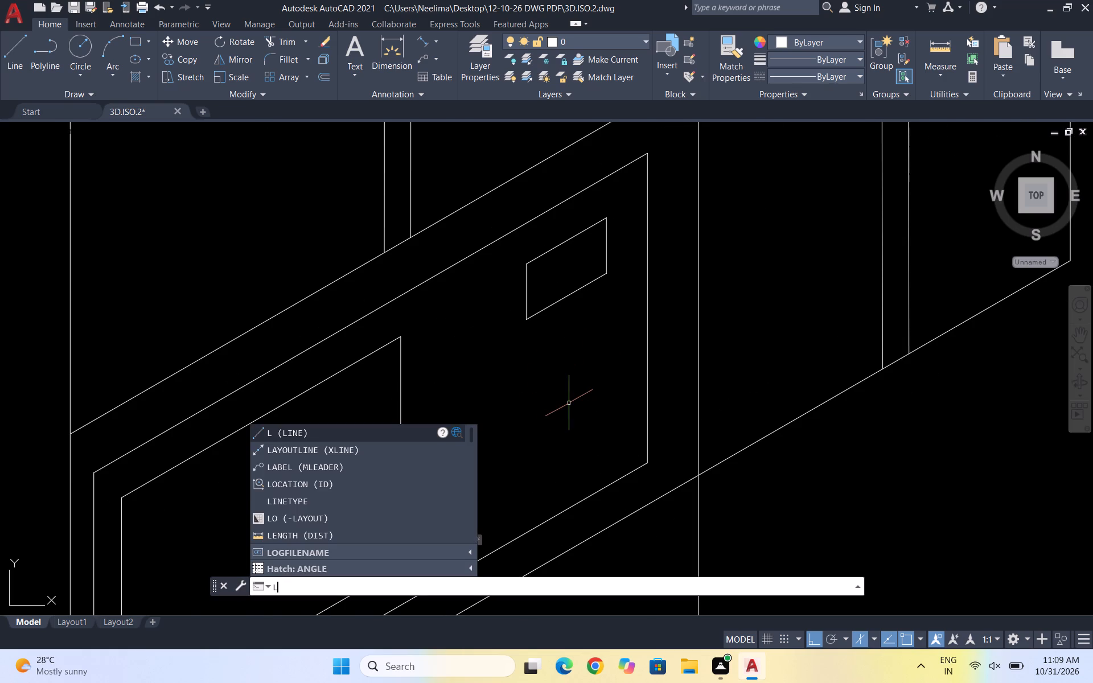
pyautogui.press('Escape')
pyautogui.press('Escape')
pyautogui.press('Escape')
pyautogui.press('l')
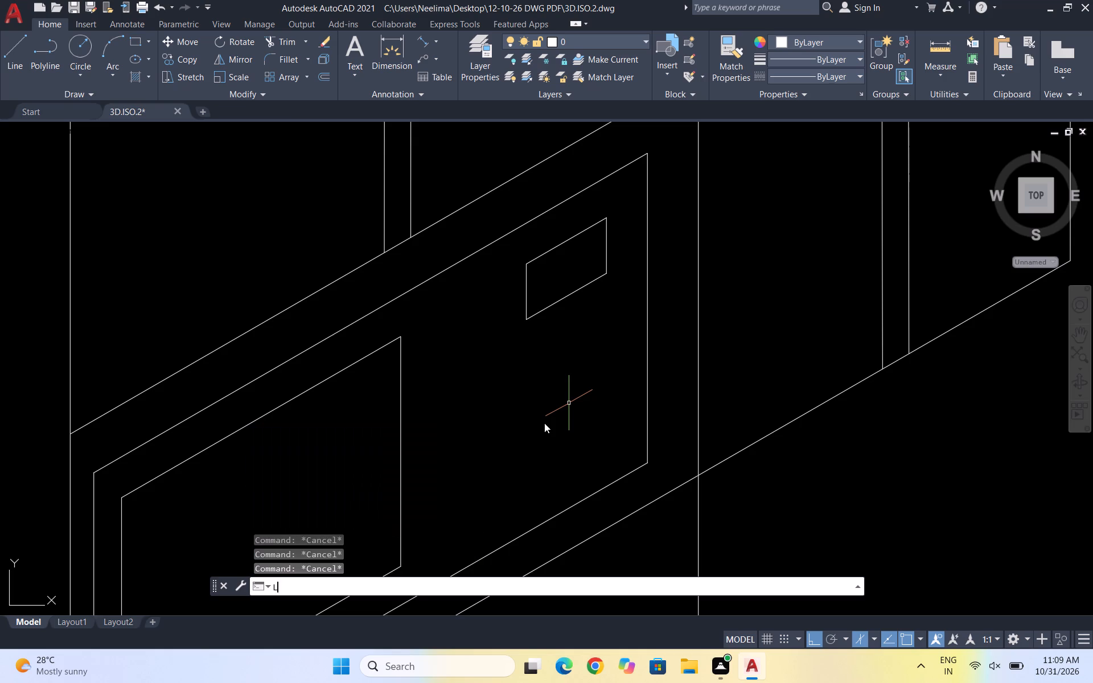
pyautogui.press('Return')
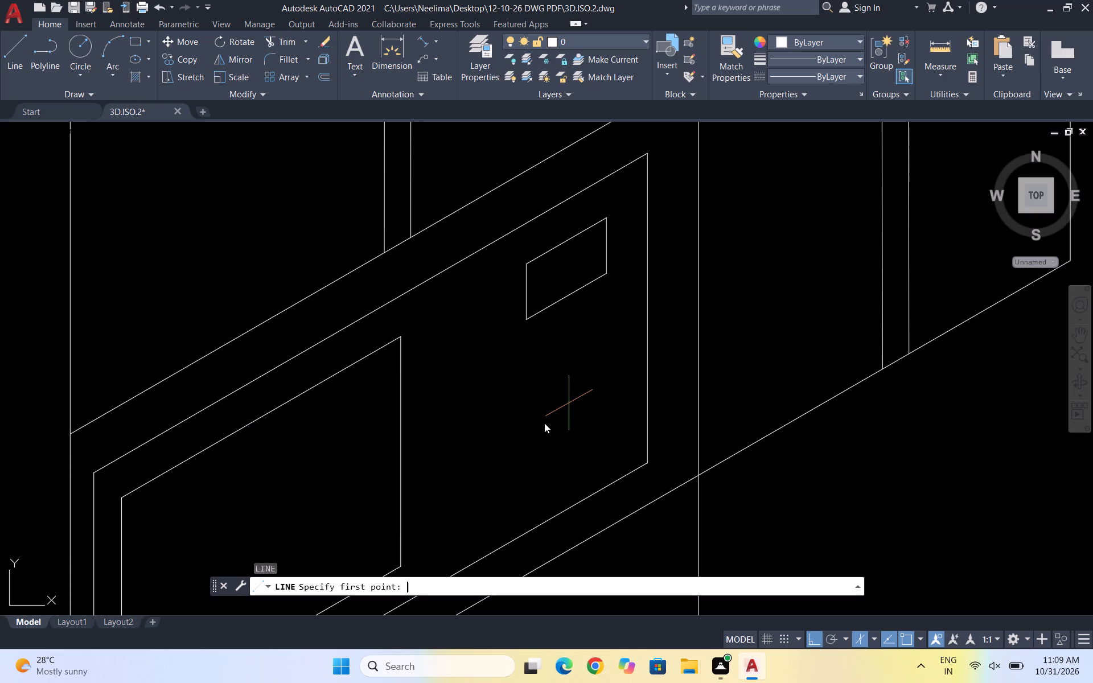
pyautogui.click(529, 352)
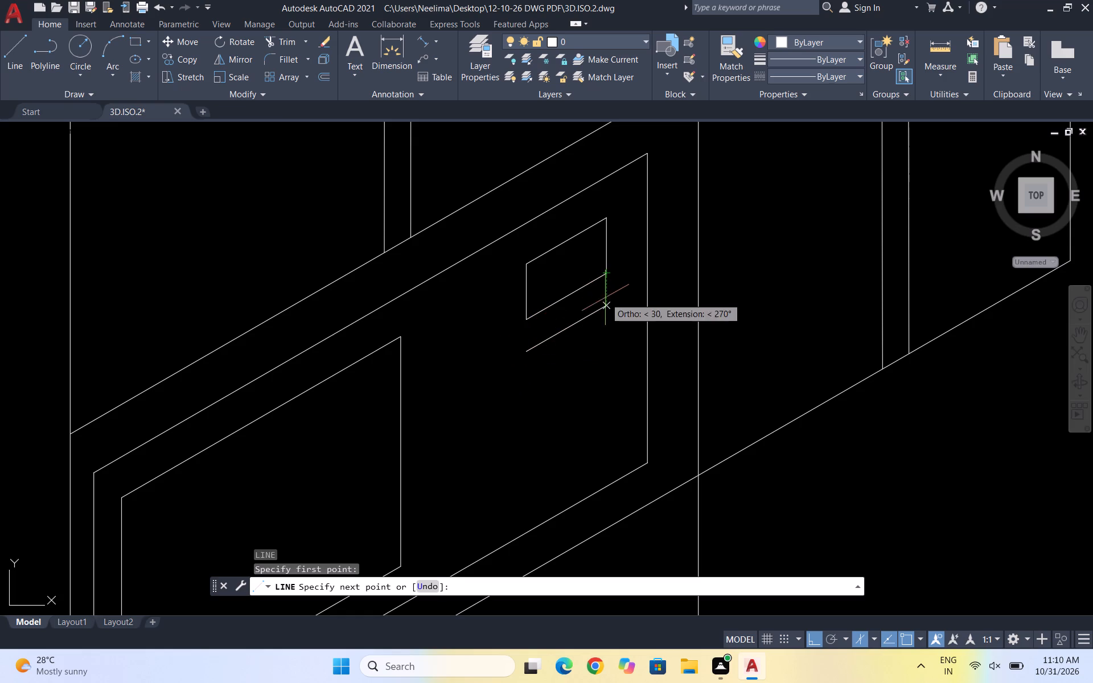
pyautogui.click(605, 306)
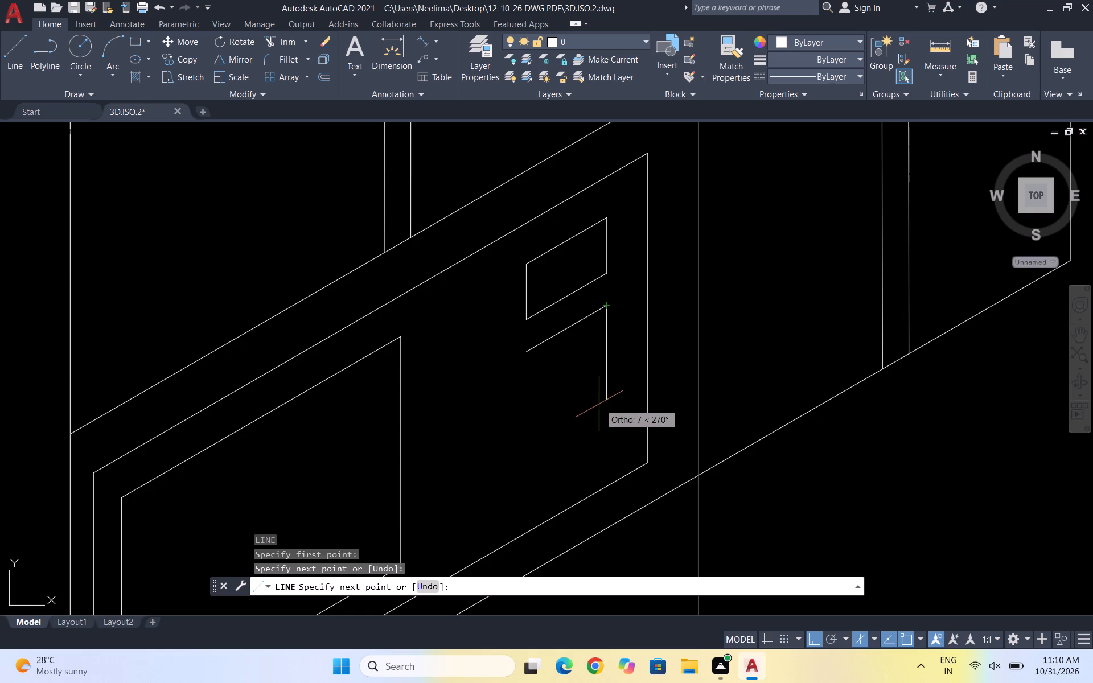
pyautogui.press('Escape')
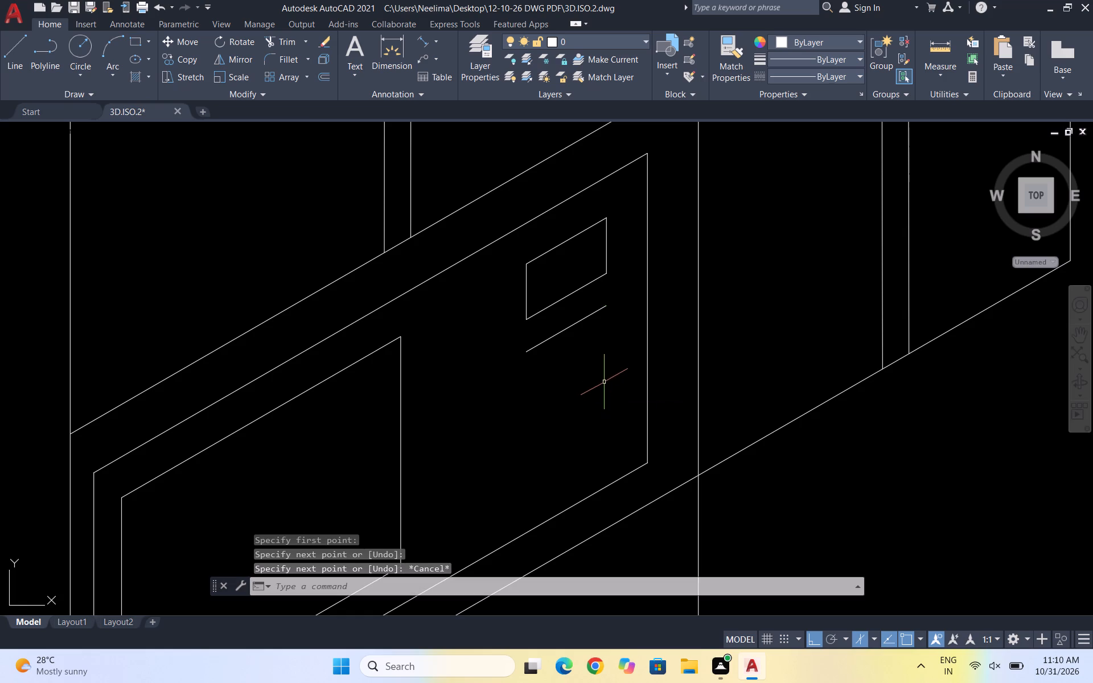
# Copy the small isometric rectangle about 14 units straight down, near the inset frame's lower right corner.
pyautogui.click(613, 283)
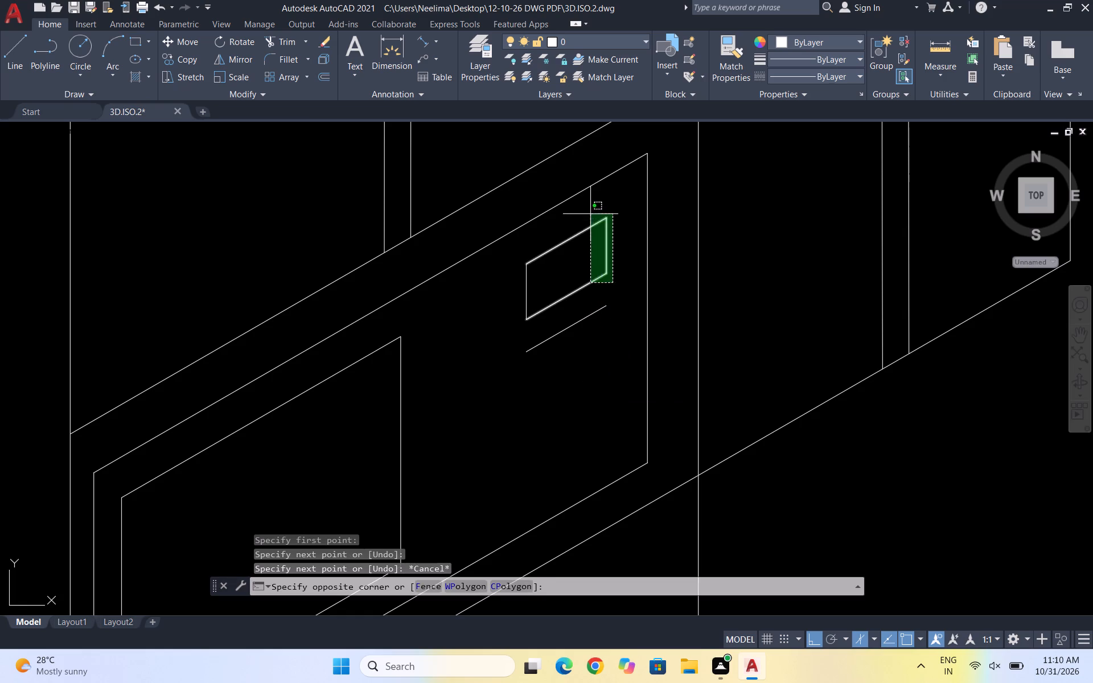
pyautogui.click(590, 214)
pyautogui.moveTo(557, 268); pyautogui.dragTo(543, 268)
pyautogui.click(479, 296)
pyautogui.write('CO')
pyautogui.press('Return')
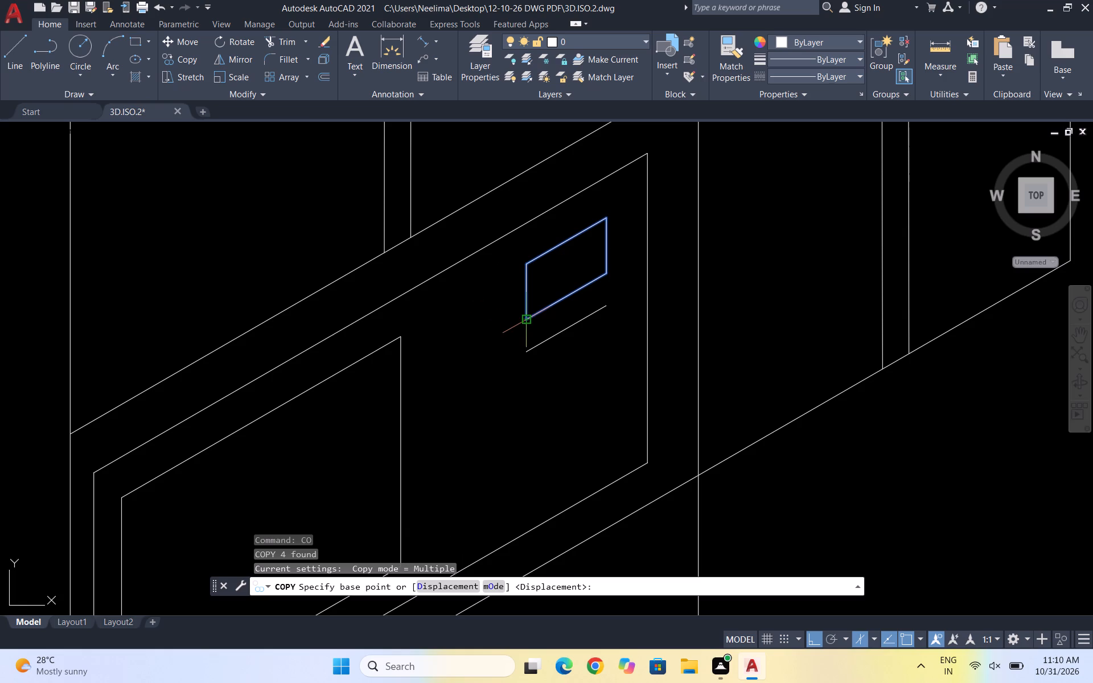
pyautogui.click(532, 261)
pyautogui.scroll(-1, 541, 279)
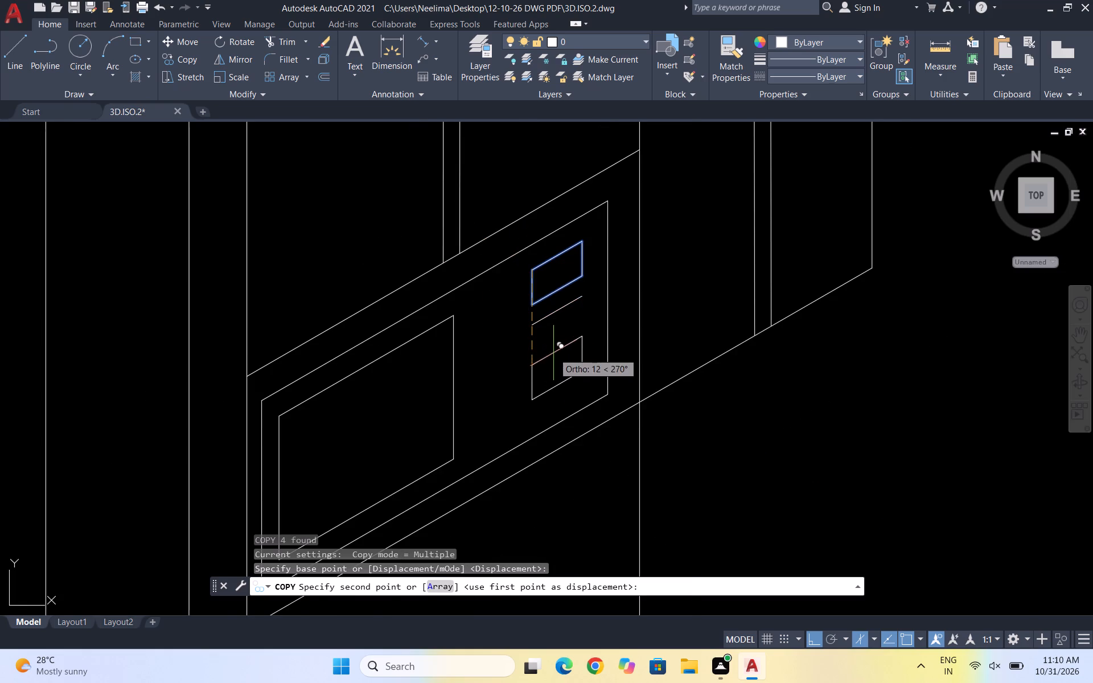
pyautogui.scroll(1, 552, 360)
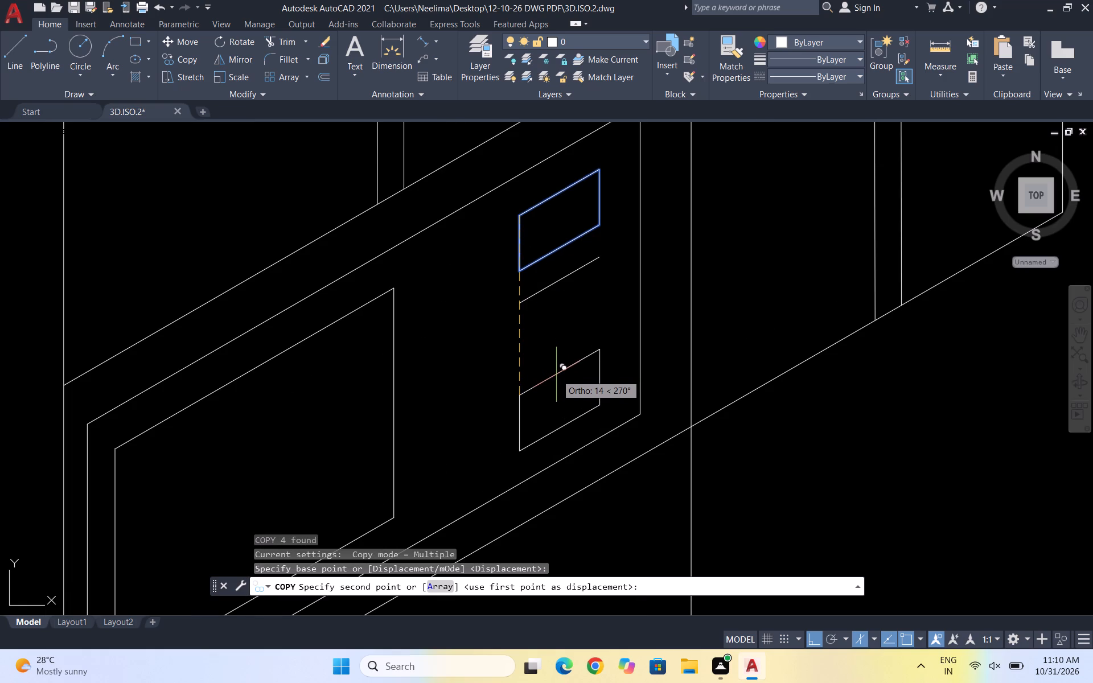
pyautogui.click(556, 375)
pyautogui.press('Escape')
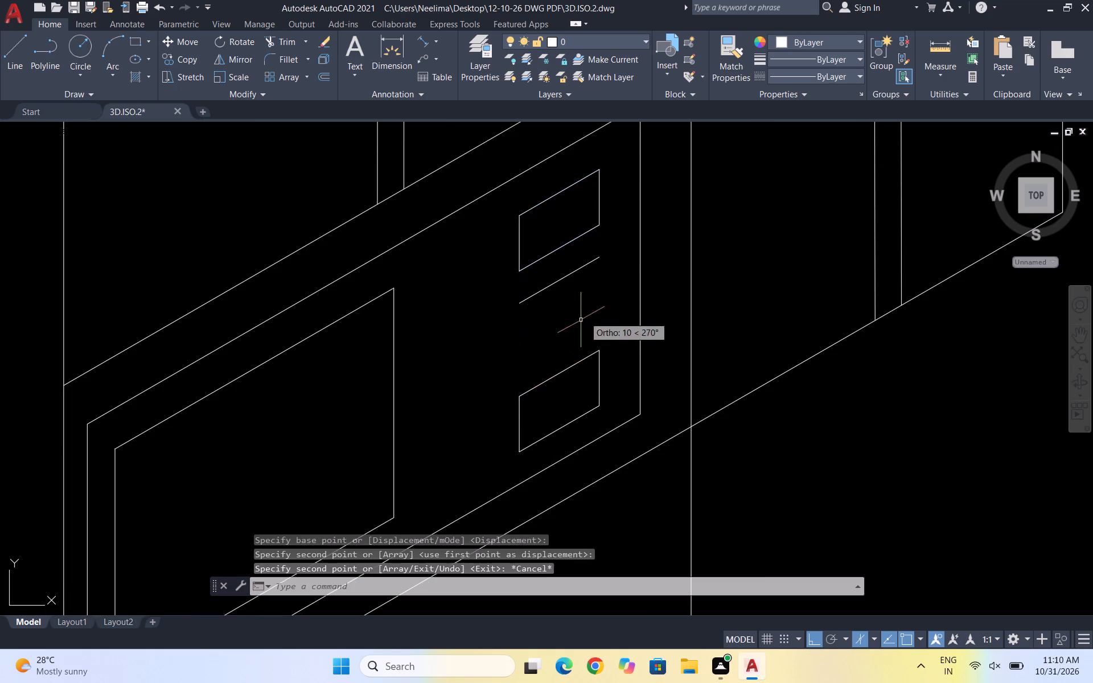
# Move the sloped line between the two small rectangles slightly straight up, closer to the upper rectangle.
pyautogui.scroll(1, 556, 275)
pyautogui.moveTo(580, 301); pyautogui.dragTo(565, 289)
pyautogui.click(532, 276)
pyautogui.scroll(1, 532, 276)
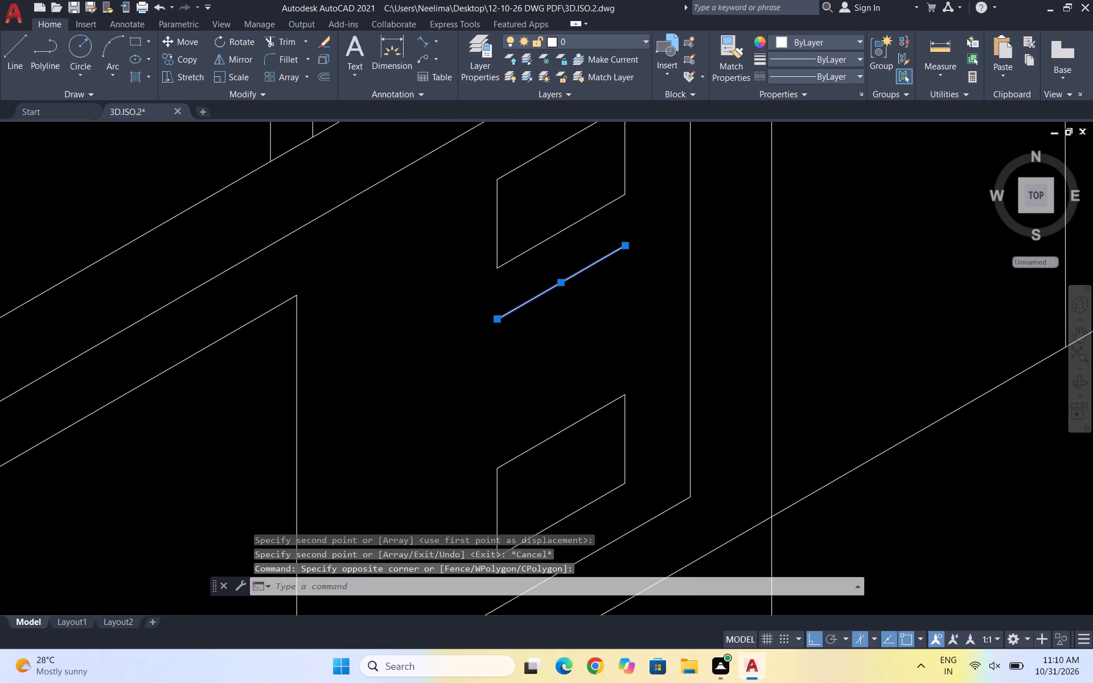
pyautogui.press('m')
pyautogui.press('Return')
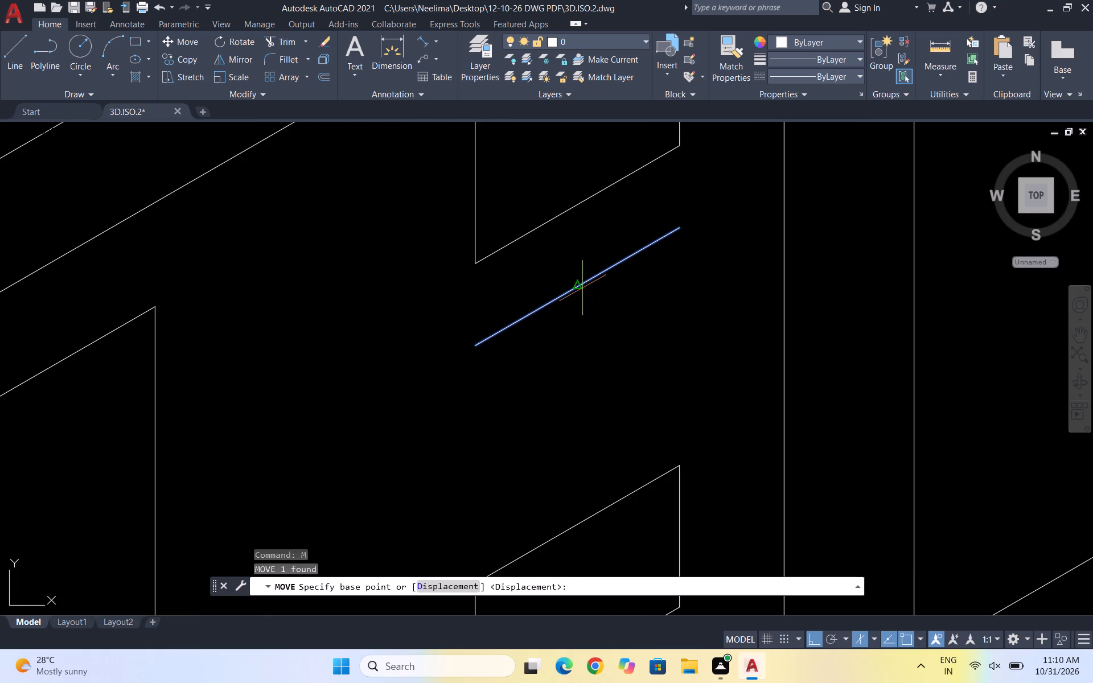
pyautogui.click(580, 288)
pyautogui.click(580, 264)
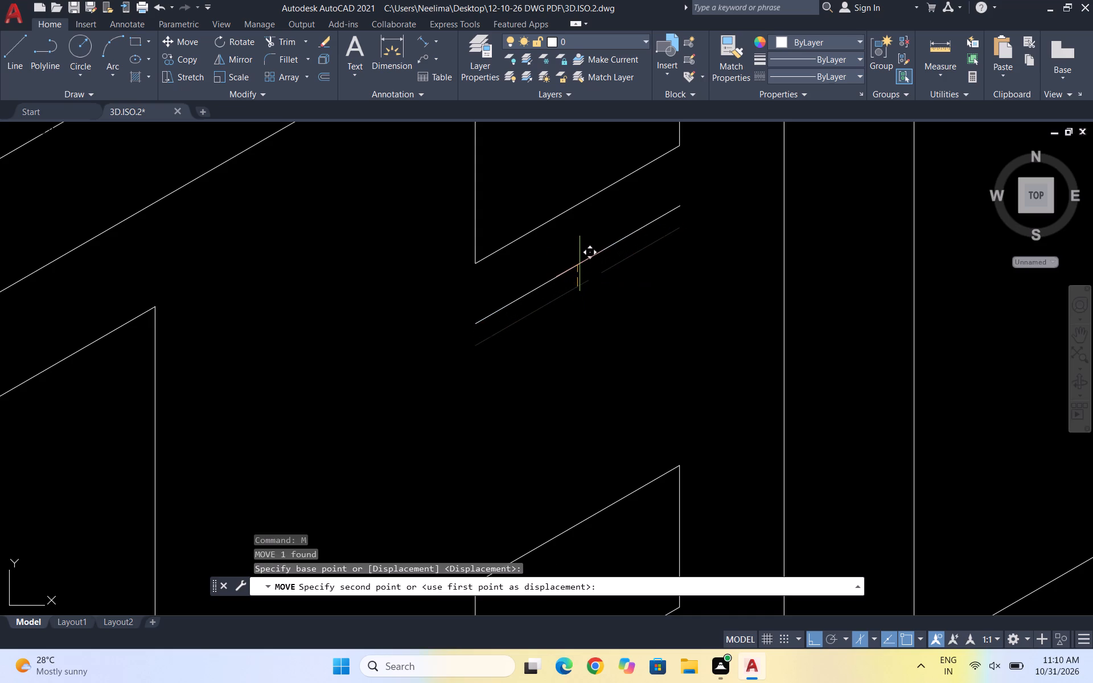
pyautogui.press('Escape')
# Copy the moved sloped line about 7 units straight down, just above the lower small rectangle.
pyautogui.click(605, 274)
pyautogui.click(584, 256)
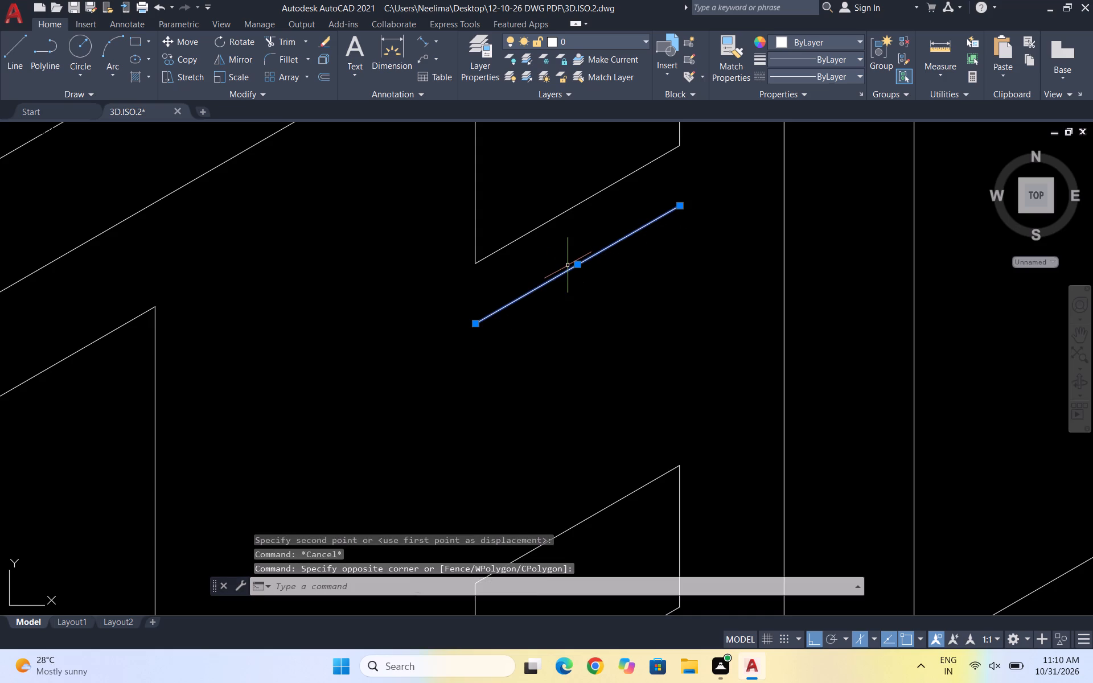
pyautogui.write('CO')
pyautogui.press('Return')
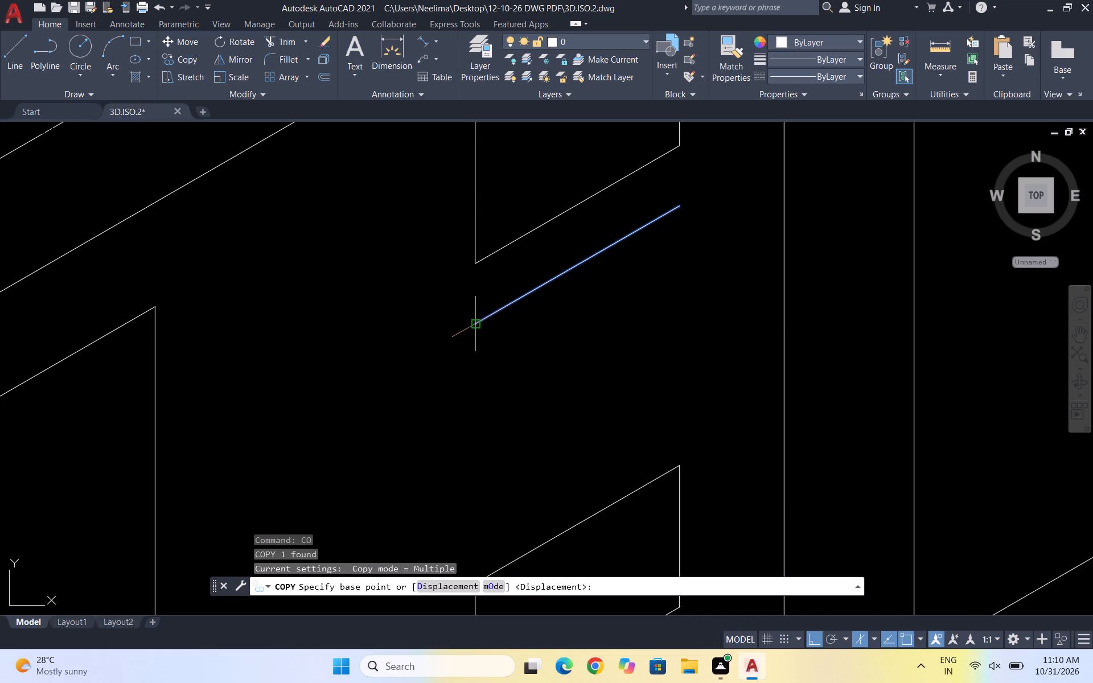
pyautogui.click(476, 326)
pyautogui.scroll(-2, 476, 343)
pyautogui.scroll(1, 476, 408)
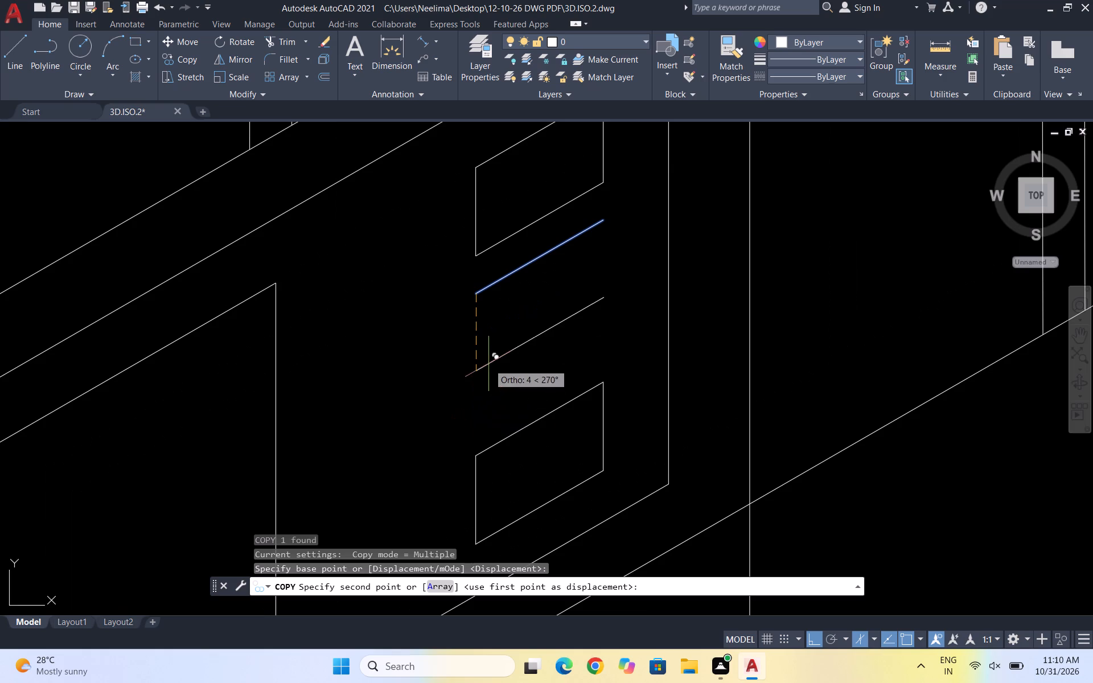
pyautogui.scroll(1, 484, 432)
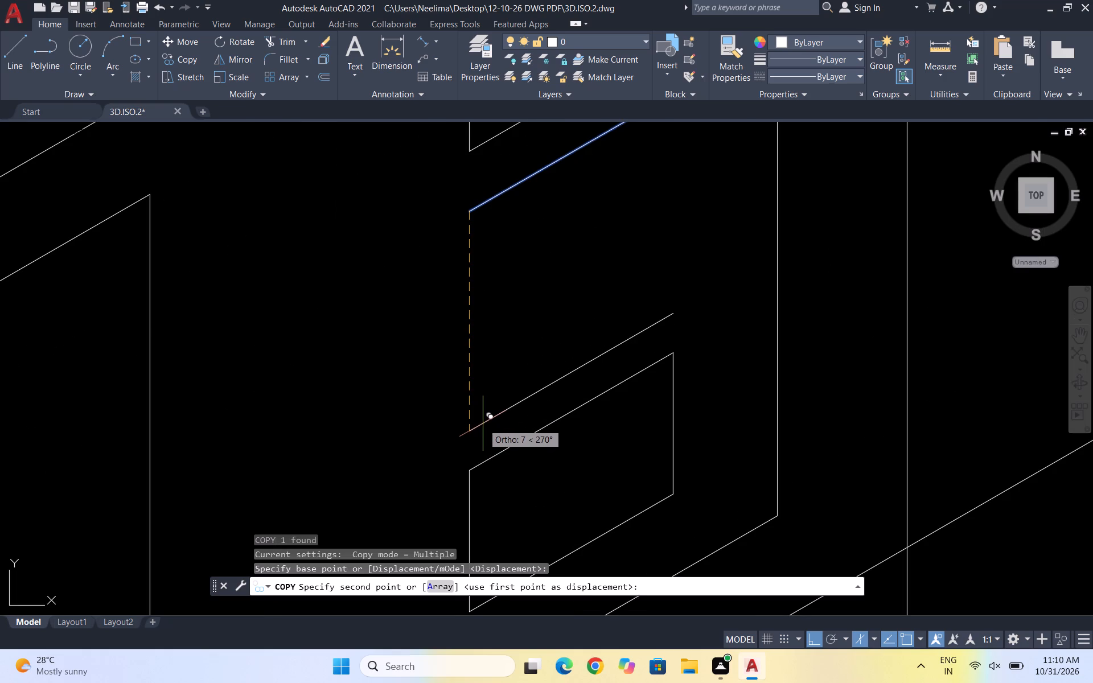
pyautogui.click(483, 423)
pyautogui.press('Escape')
pyautogui.scroll(-1, 612, 381)
pyautogui.press('Escape')
pyautogui.press('Escape')
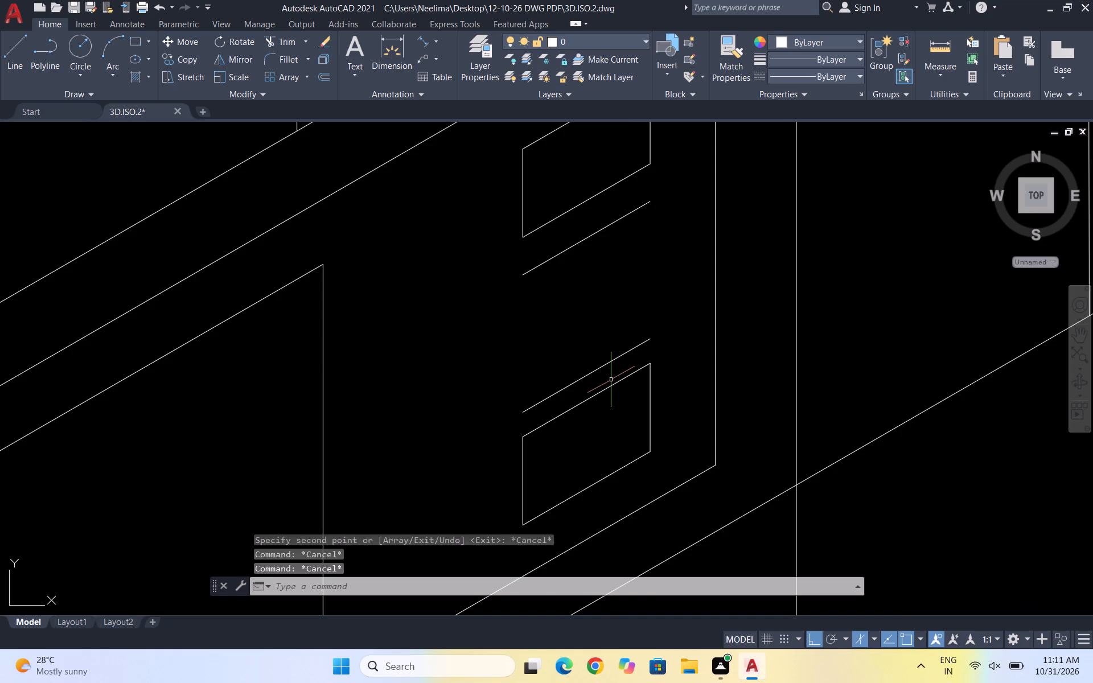
# Draw vertical lines joining both pairs of ends of the two sloped lines, closing the isometric rectangle between the small ones.
pyautogui.press('Escape')
pyautogui.press('l')
pyautogui.press('Return')
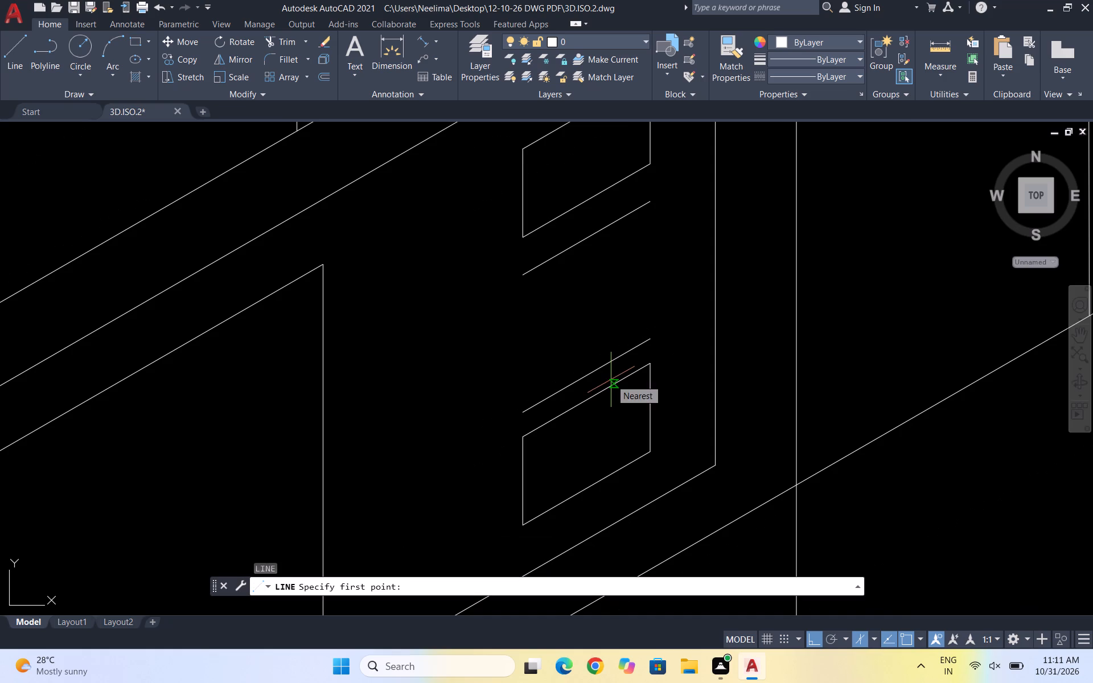
pyautogui.click(522, 274)
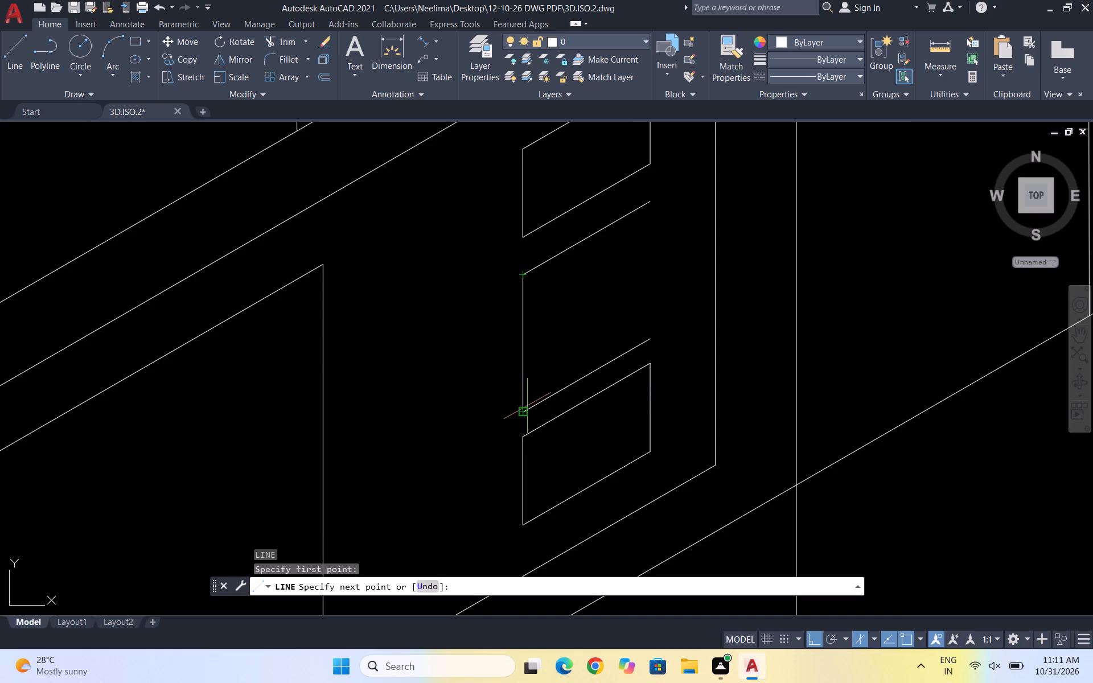
pyautogui.click(527, 410)
pyautogui.press('Escape')
pyautogui.press('space')
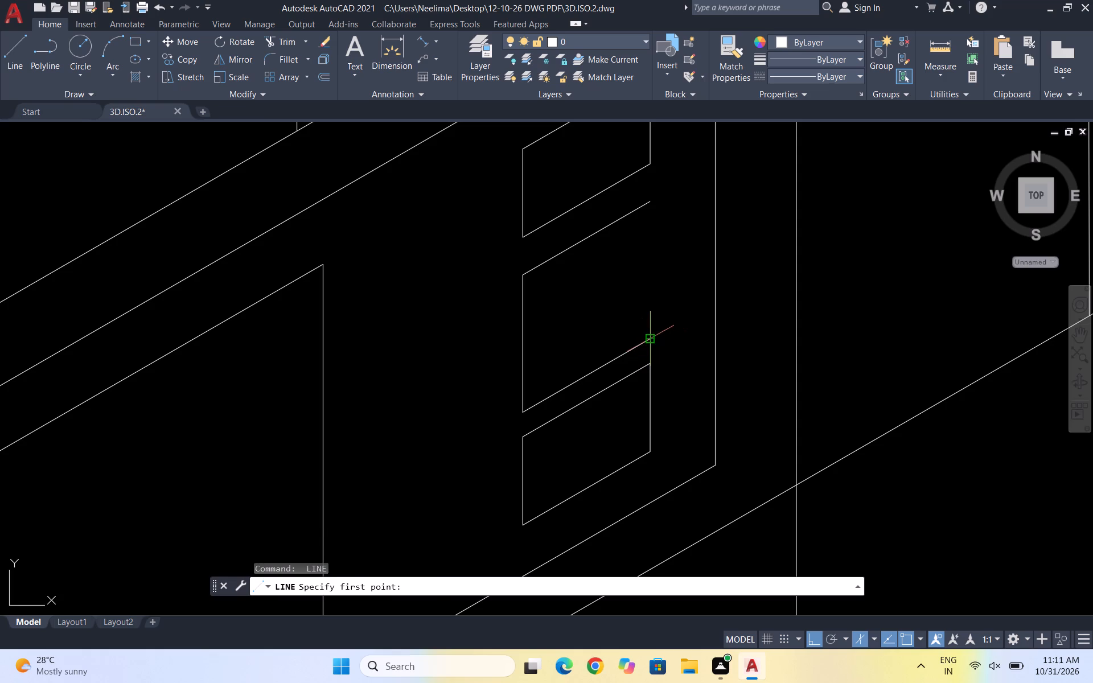
pyautogui.moveTo(649, 336); pyautogui.dragTo(648, 320)
pyautogui.click(650, 205)
pyautogui.press('Escape')
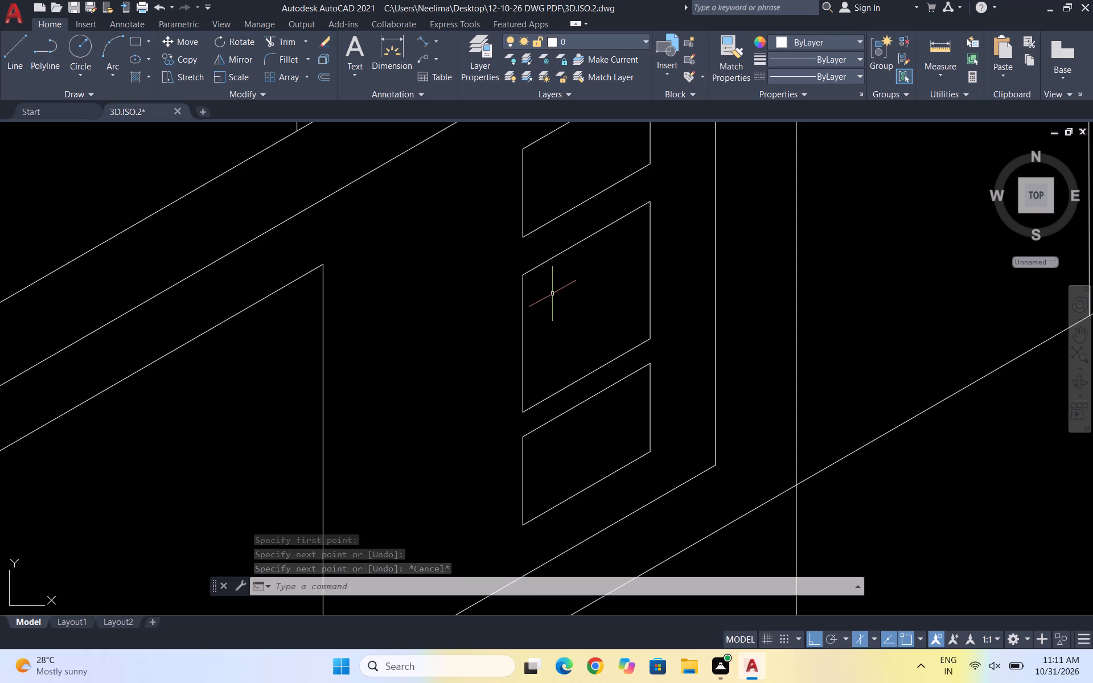
pyautogui.press('Escape')
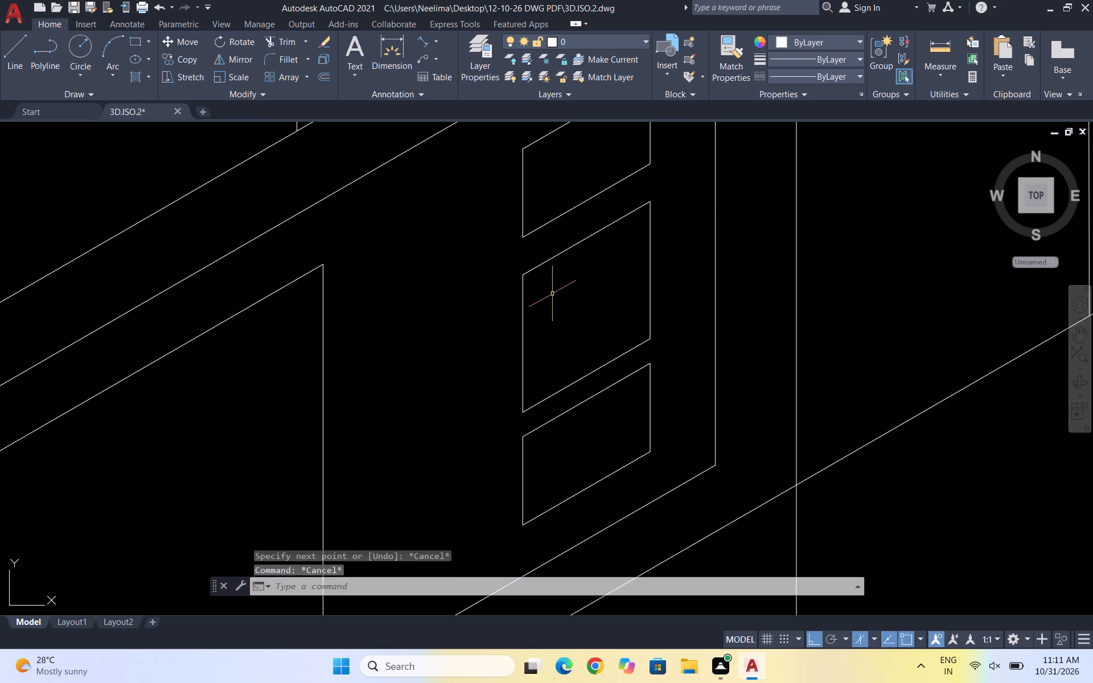
pyautogui.press('Escape')
pyautogui.press('Escape')
pyautogui.press('Escape')
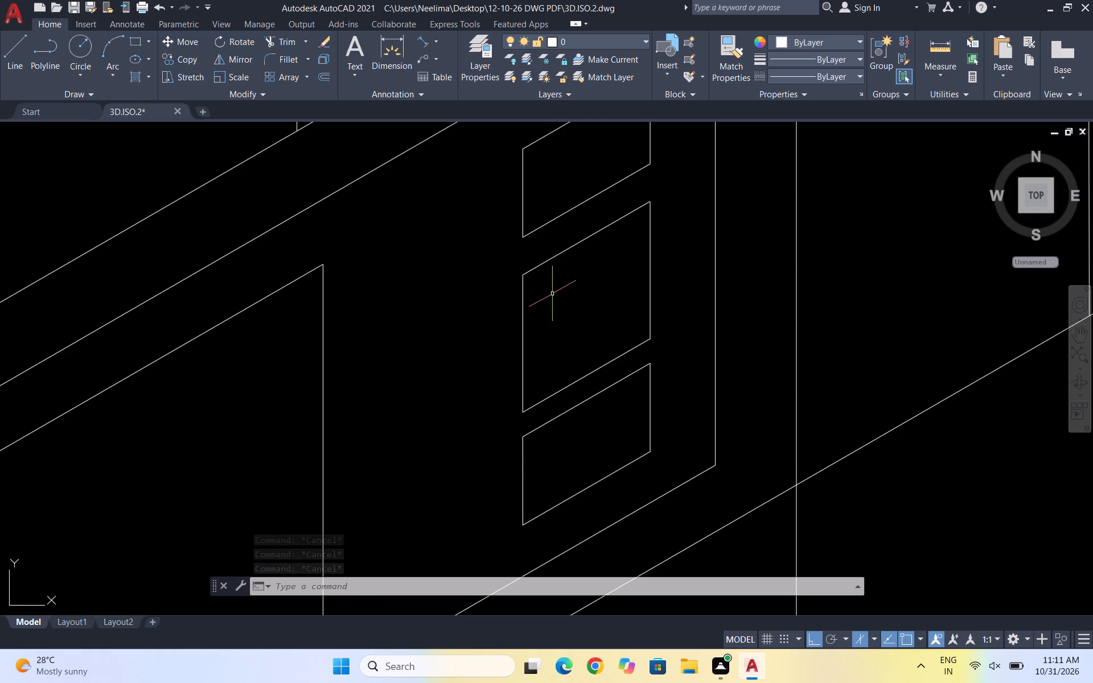
pyautogui.press('Escape')
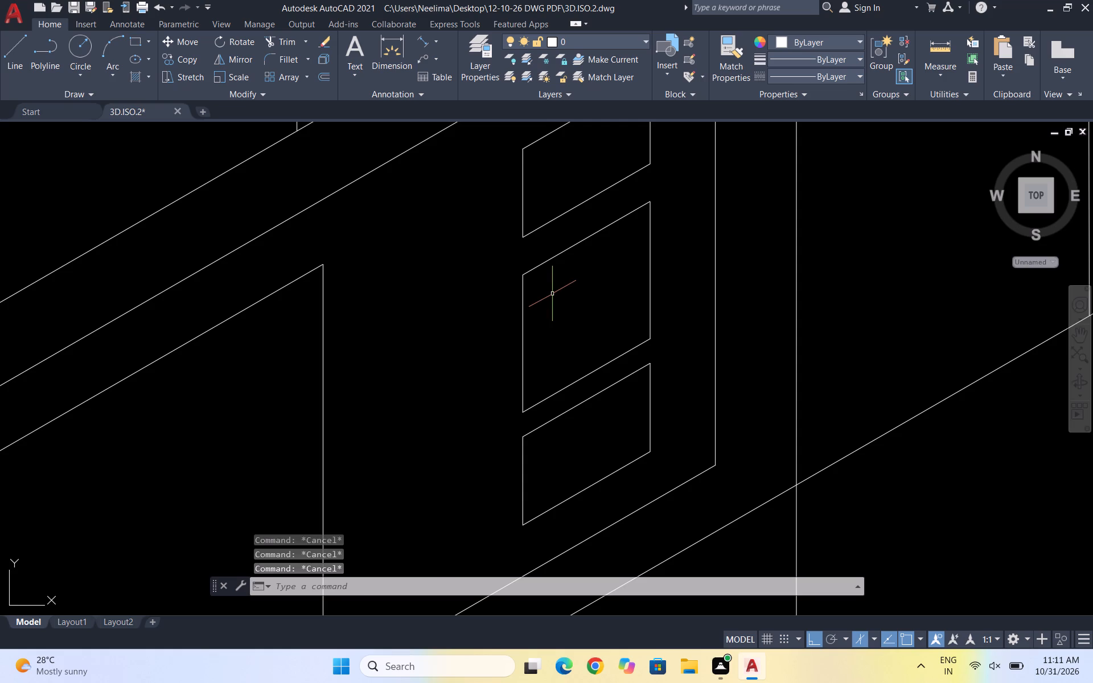
# Draw a thin isometric slot inside the middle rectangle, just below its top edge, parallel to it and shorter.
pyautogui.press('r')
pyautogui.press('Escape')
pyautogui.press('l')
pyautogui.press('Return')
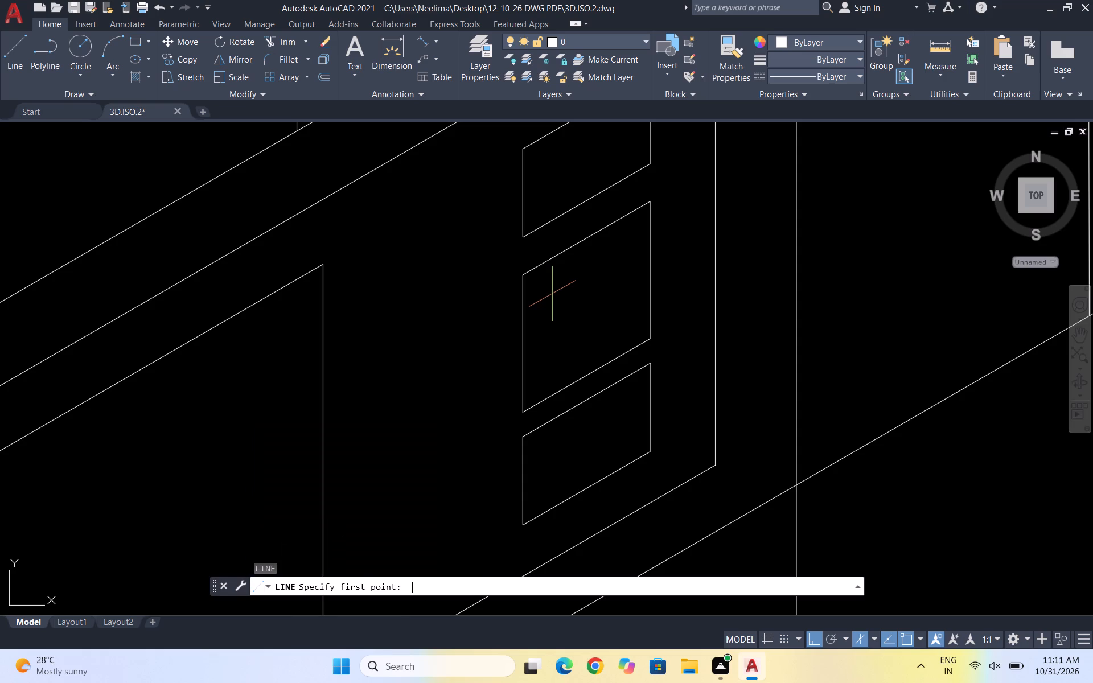
pyautogui.scroll(1, 595, 261)
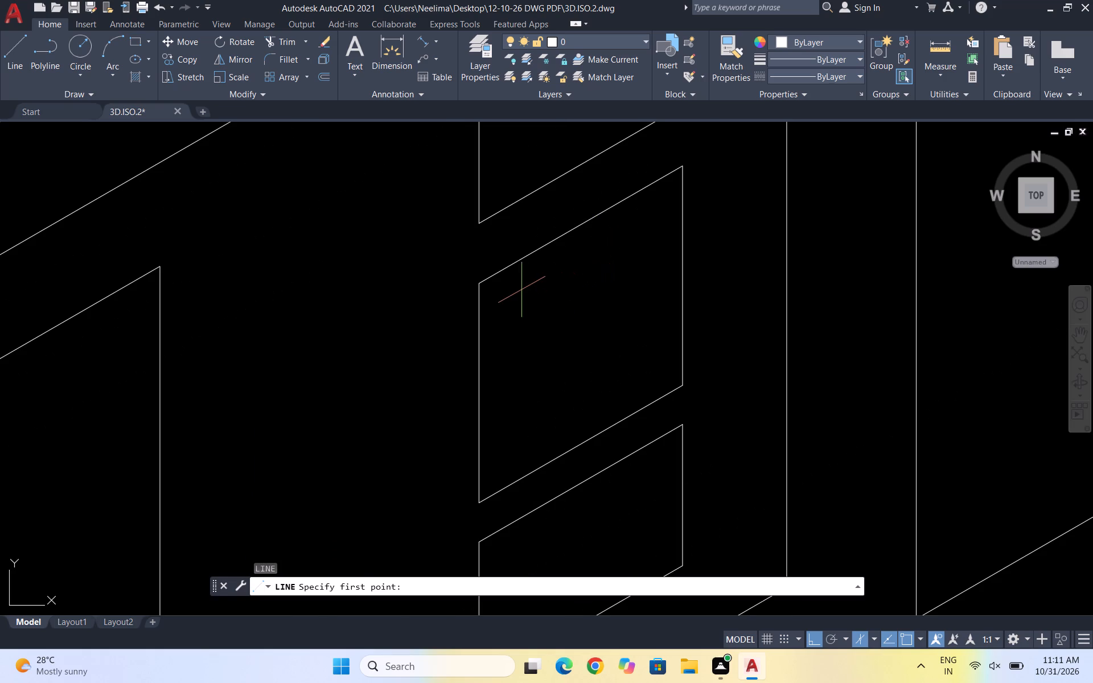
pyautogui.scroll(1, 519, 286)
pyautogui.click(516, 273)
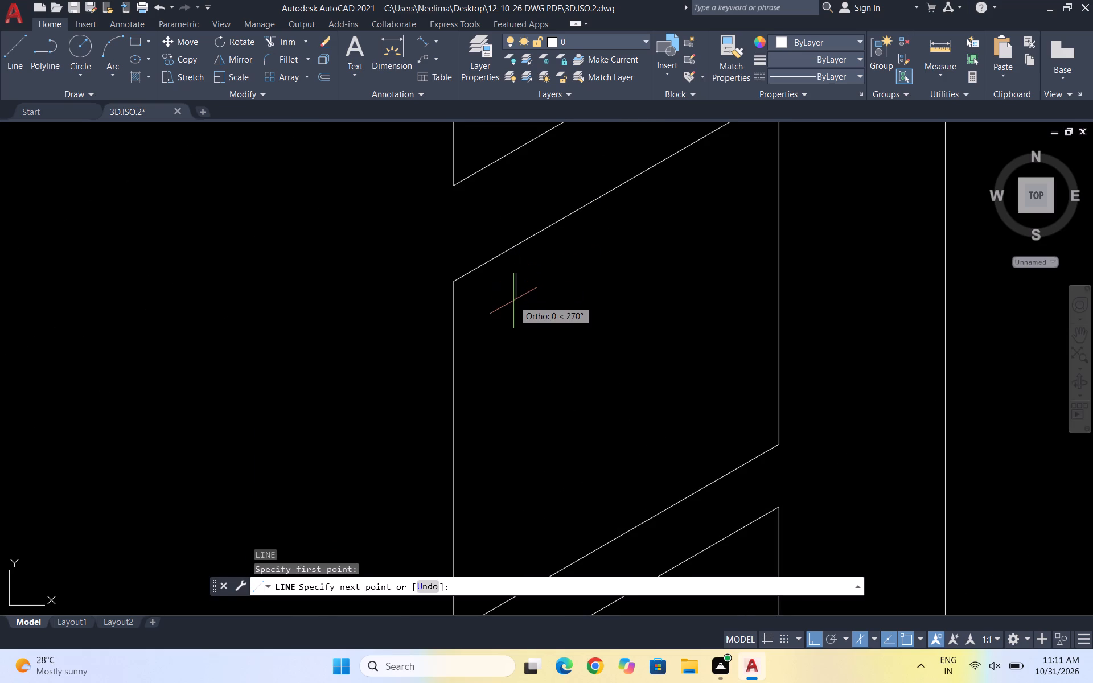
pyautogui.click(517, 301)
pyautogui.scroll(-1, 610, 250)
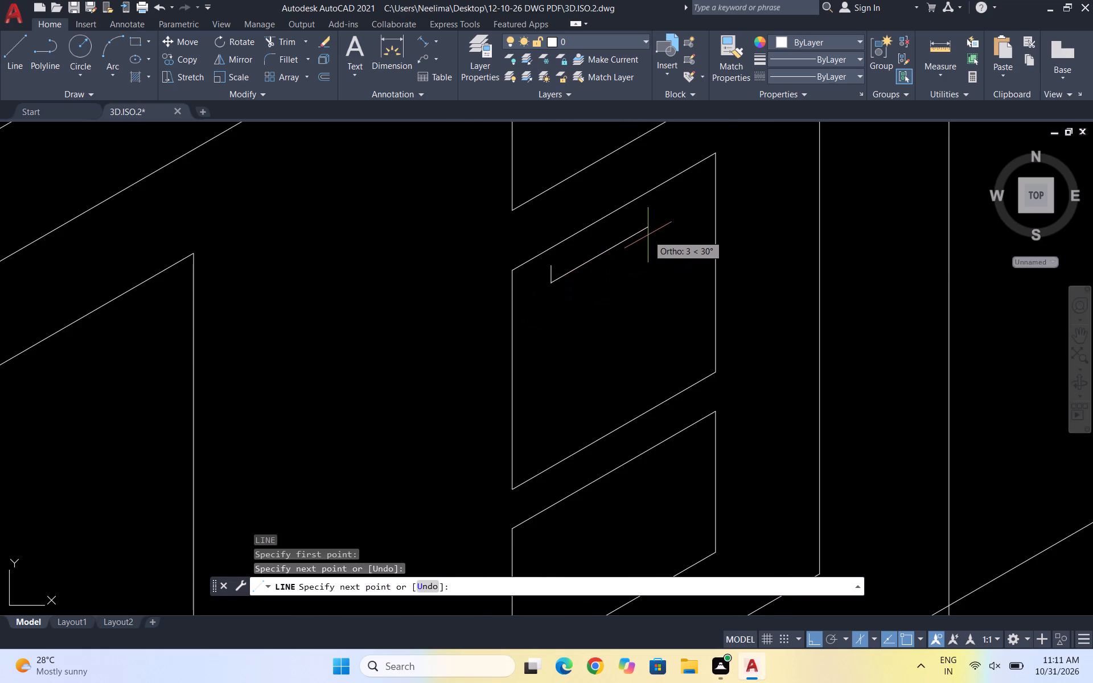
pyautogui.click(675, 219)
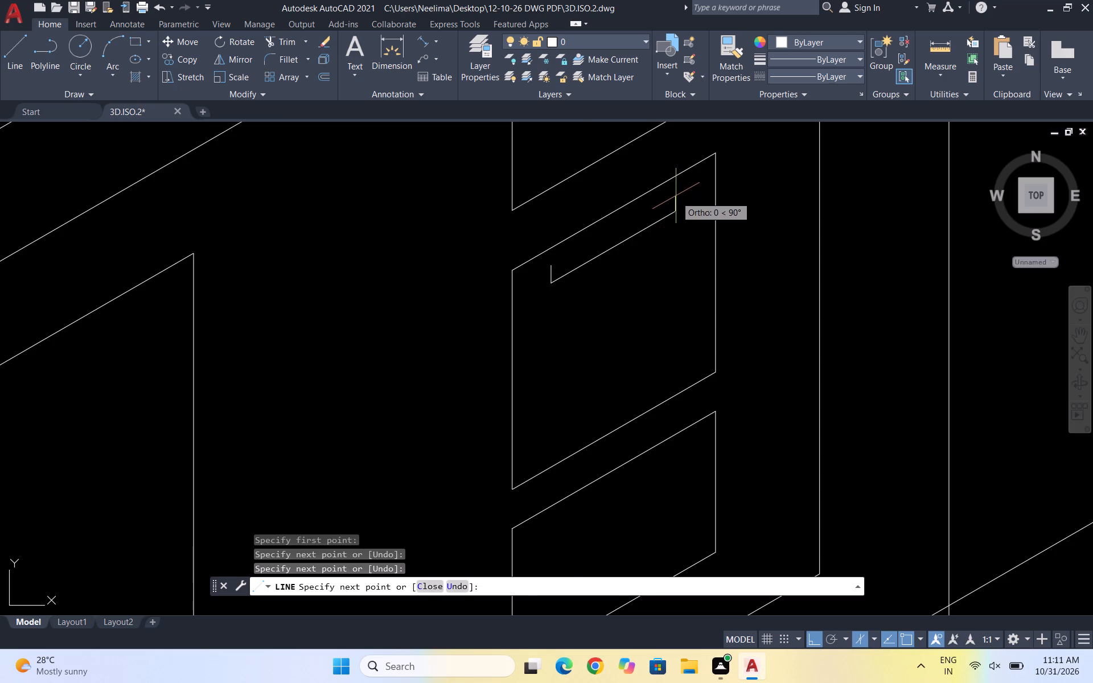
pyautogui.scroll(1, 676, 194)
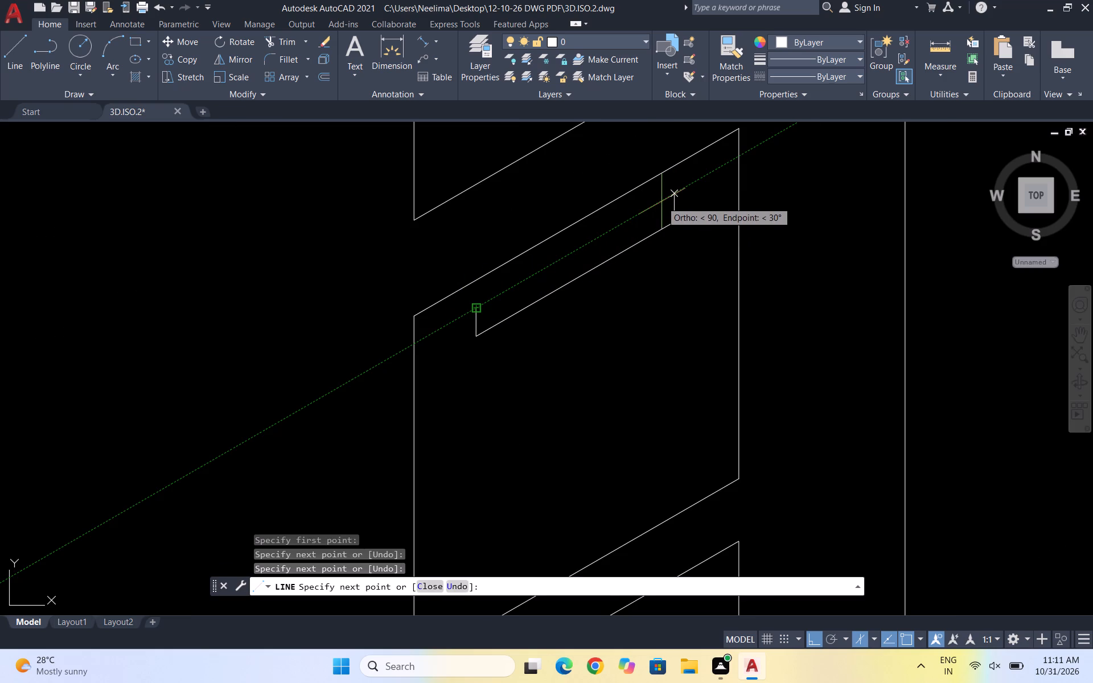
pyautogui.click(661, 201)
pyautogui.click(477, 302)
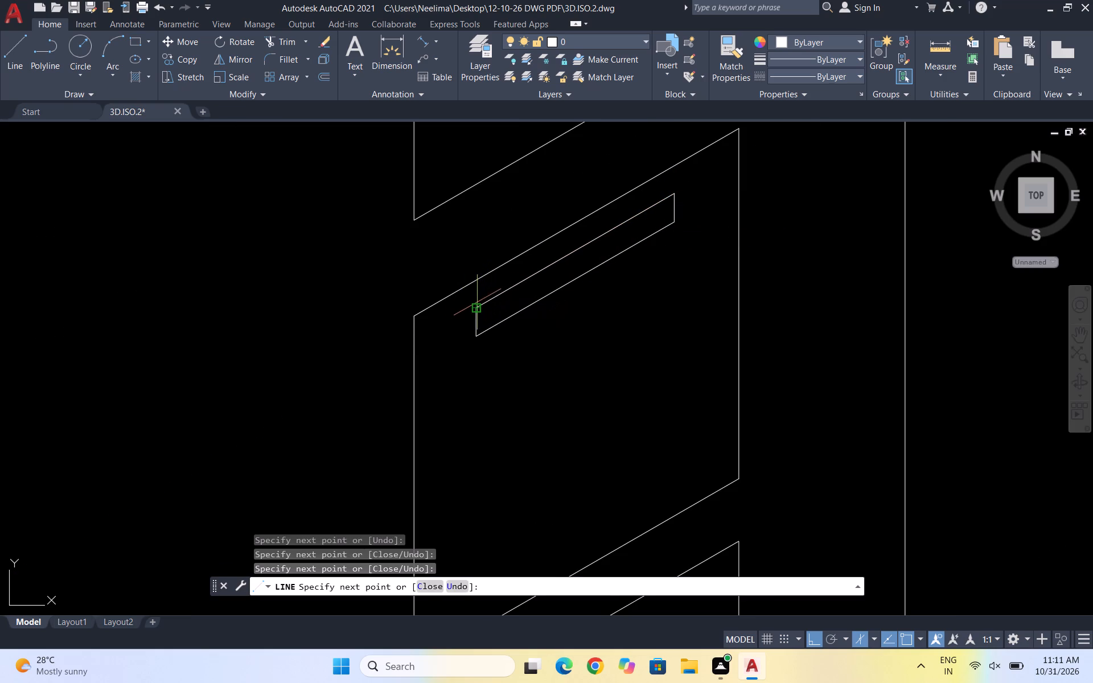
pyautogui.press('Escape')
# Draw a short line at 30° inside the middle rectangle, below the thin slot's left end.
pyautogui.scroll(-2, 539, 261)
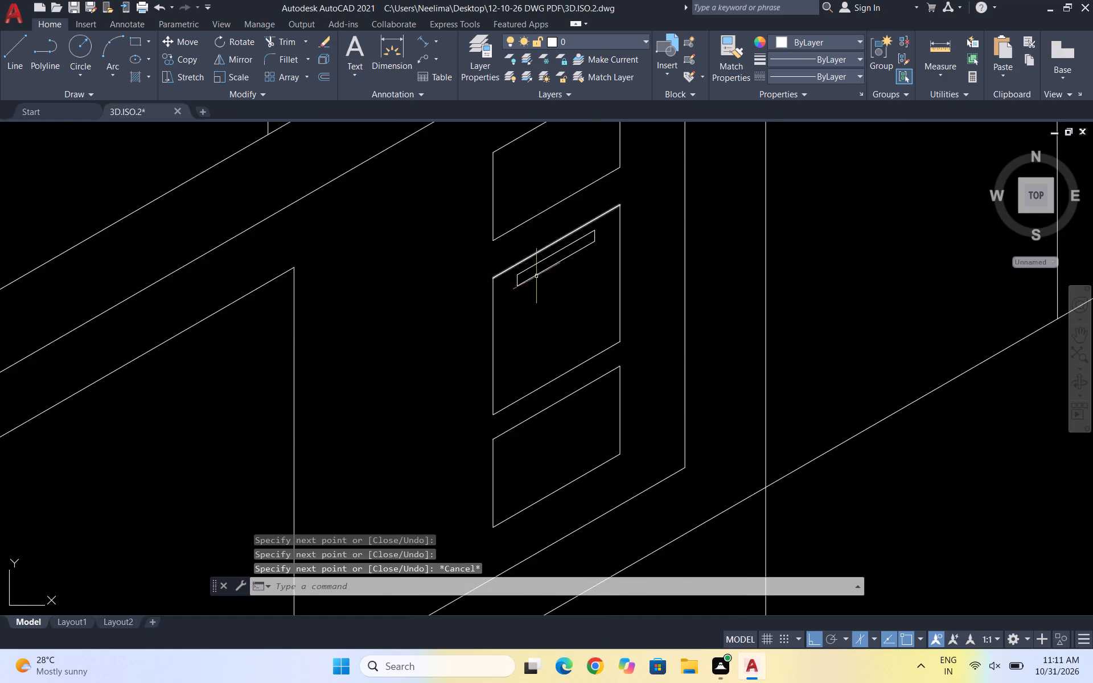
pyautogui.scroll(-1, 551, 299)
pyautogui.scroll(1, 570, 299)
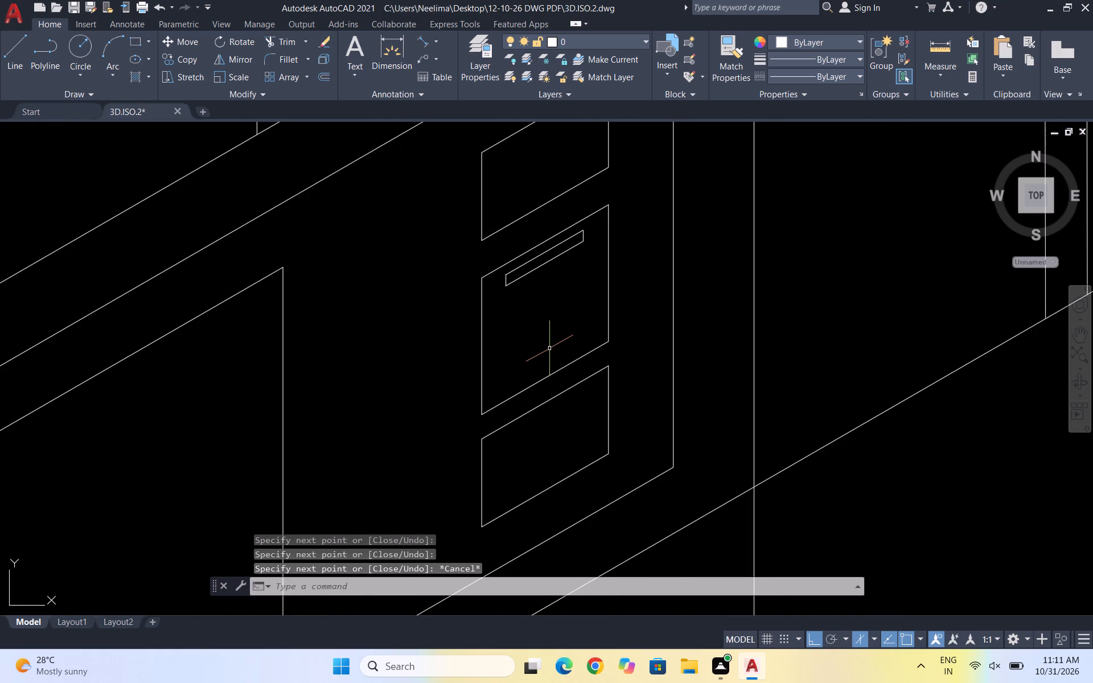
pyautogui.scroll(1, 602, 341)
pyautogui.press('Escape')
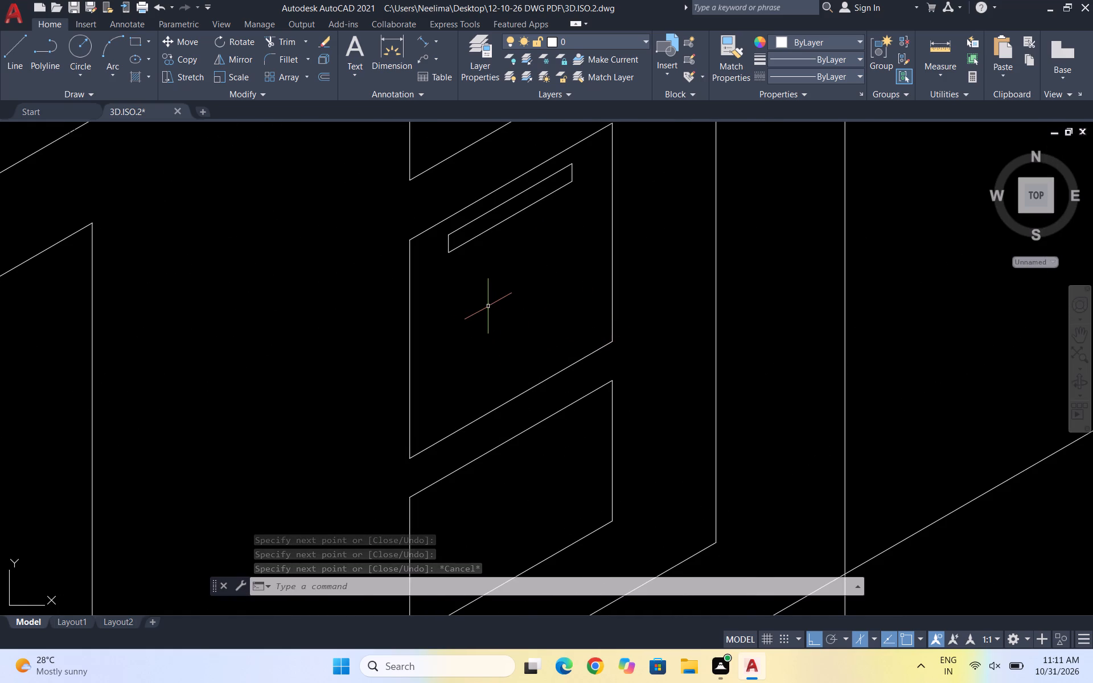
pyautogui.press('r')
pyautogui.press('Escape')
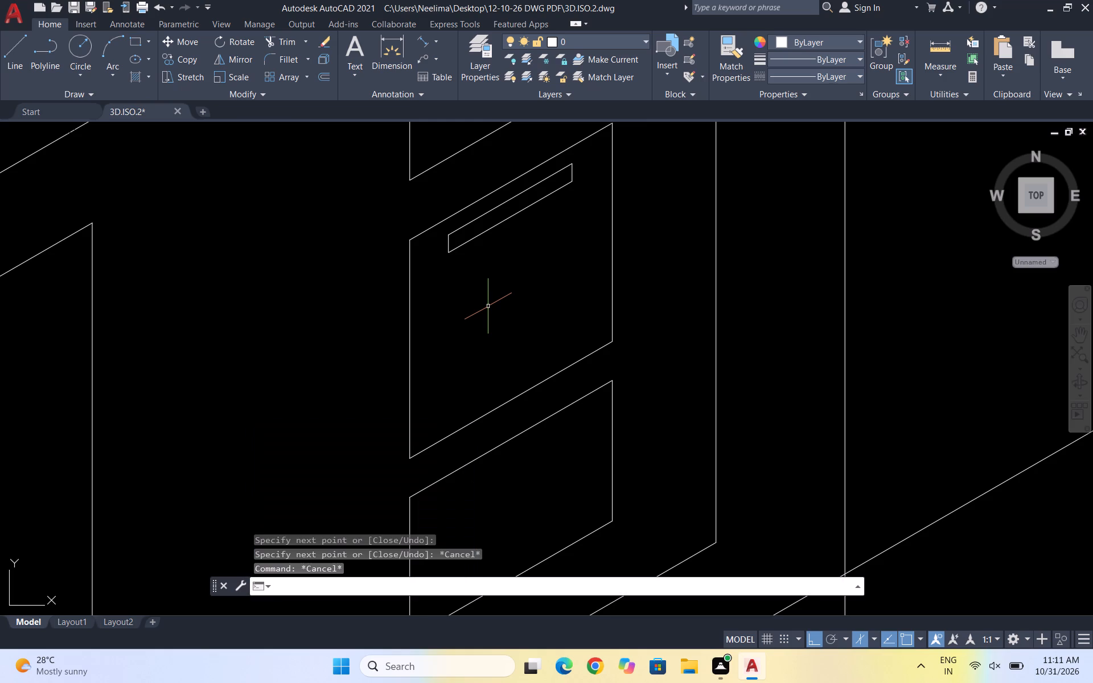
pyautogui.press('l')
pyautogui.press('Return')
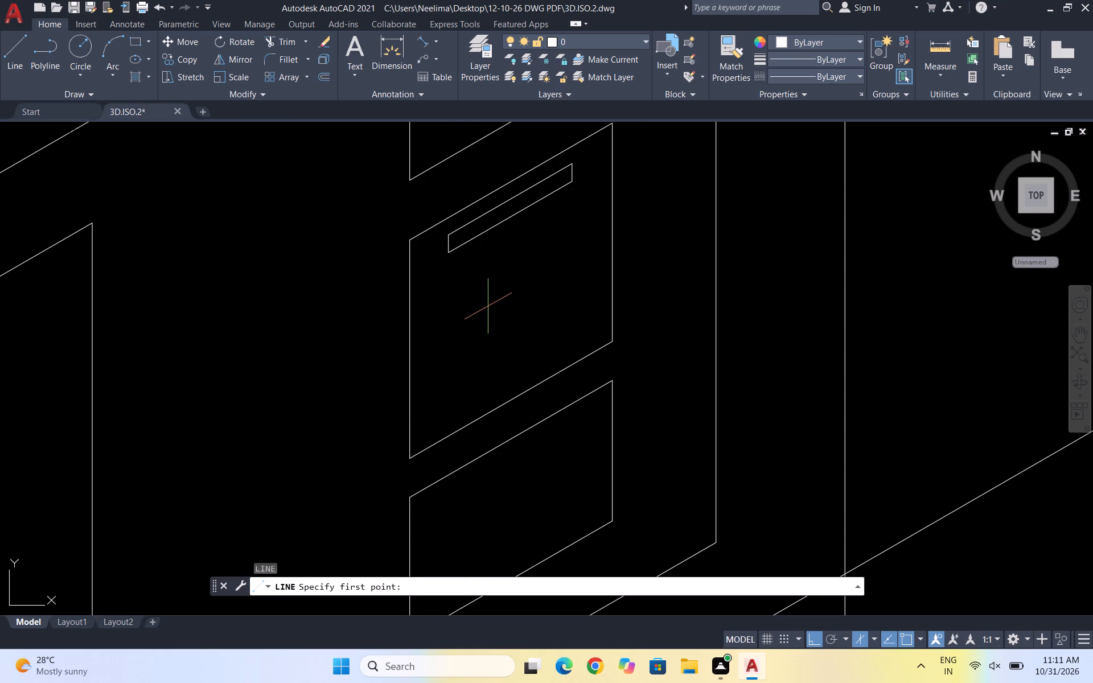
pyautogui.scroll(1, 438, 287)
pyautogui.click(427, 289)
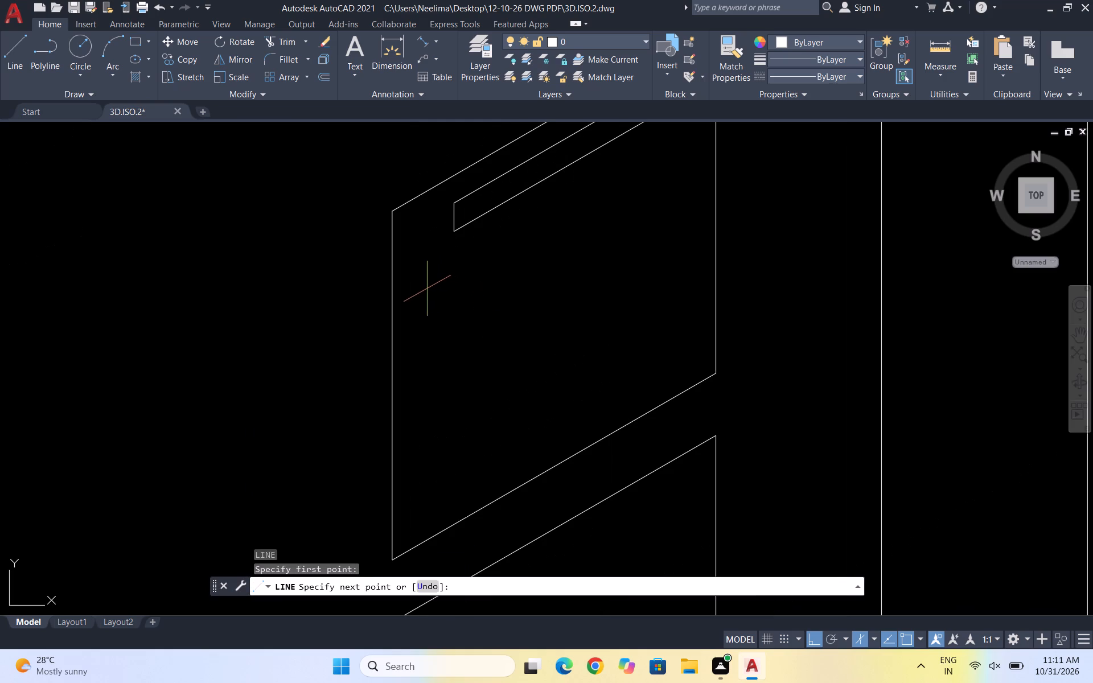
pyautogui.click(472, 267)
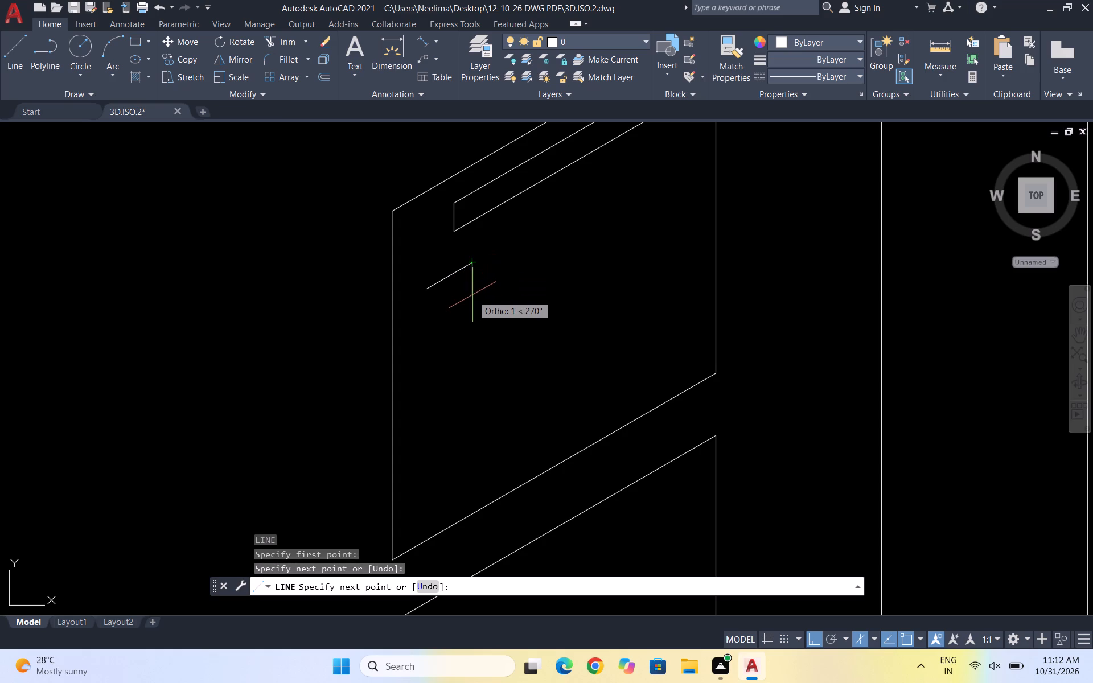
pyautogui.press('2')
pyautogui.press('Escape')
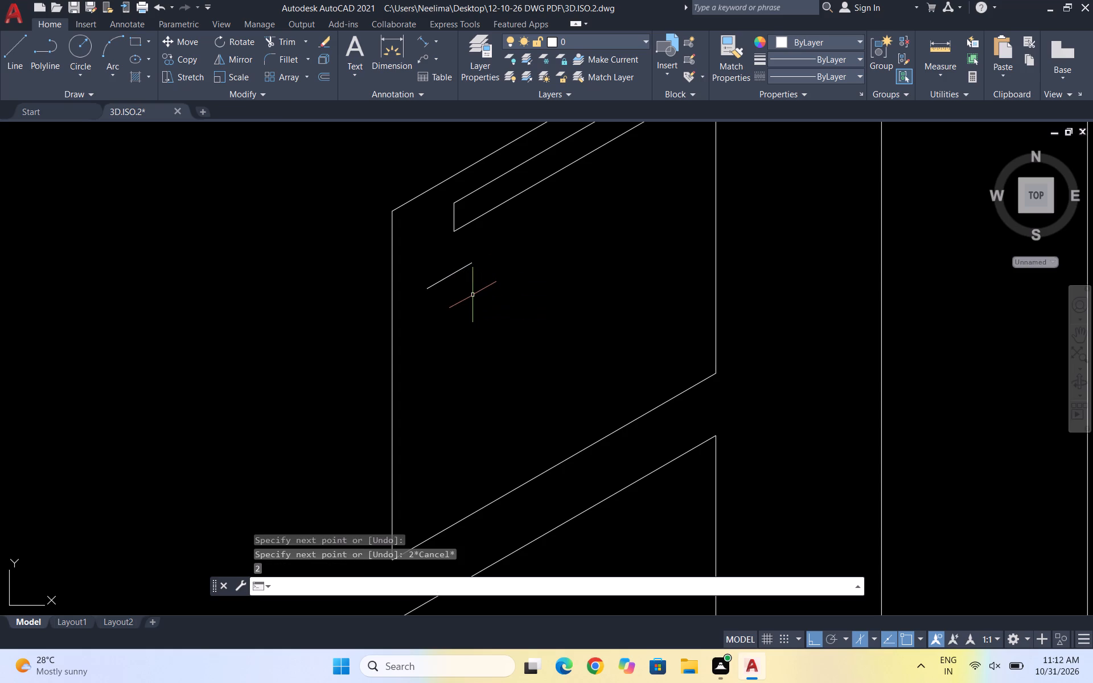
pyautogui.press('Escape')
pyautogui.press('Escape')
pyautogui.press('Escape')
# Complete a small isometric rectangle below the short sloped line, with vertical sides about 1 unit tall.
pyautogui.write('L.')
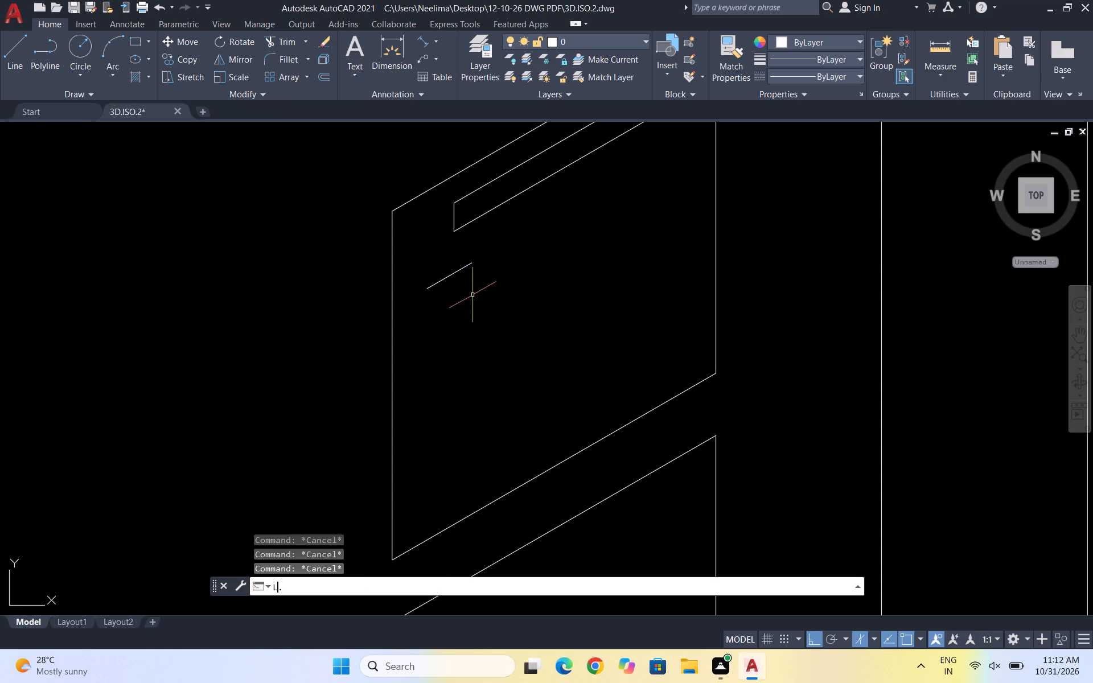
pyautogui.press('BackSpace')
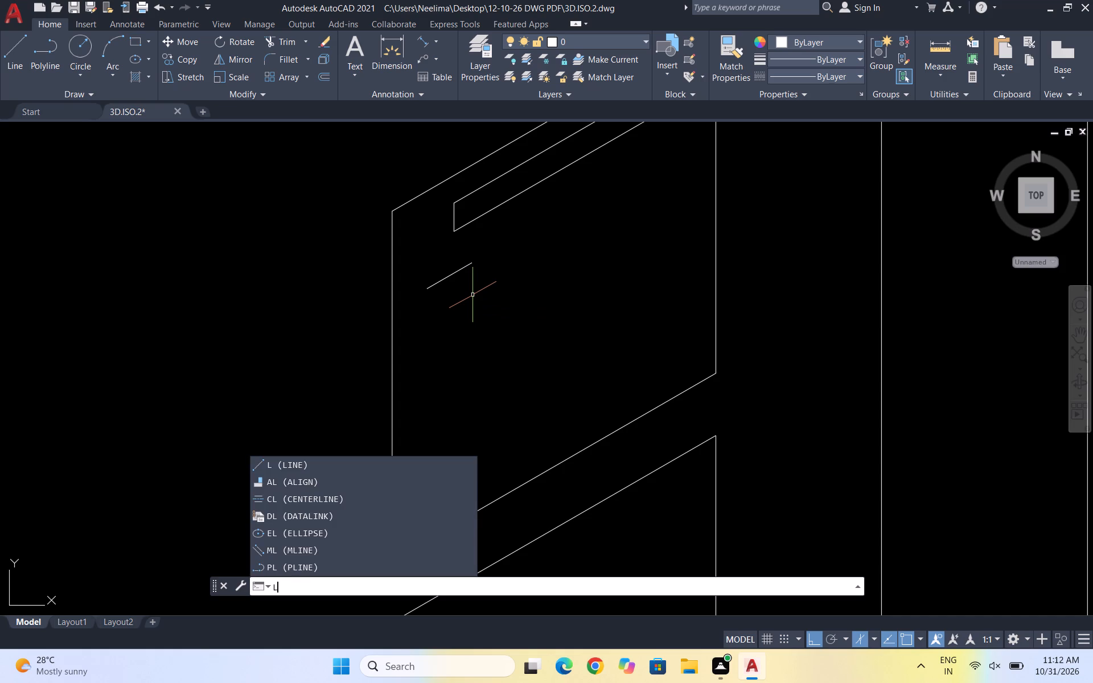
pyautogui.press('Return')
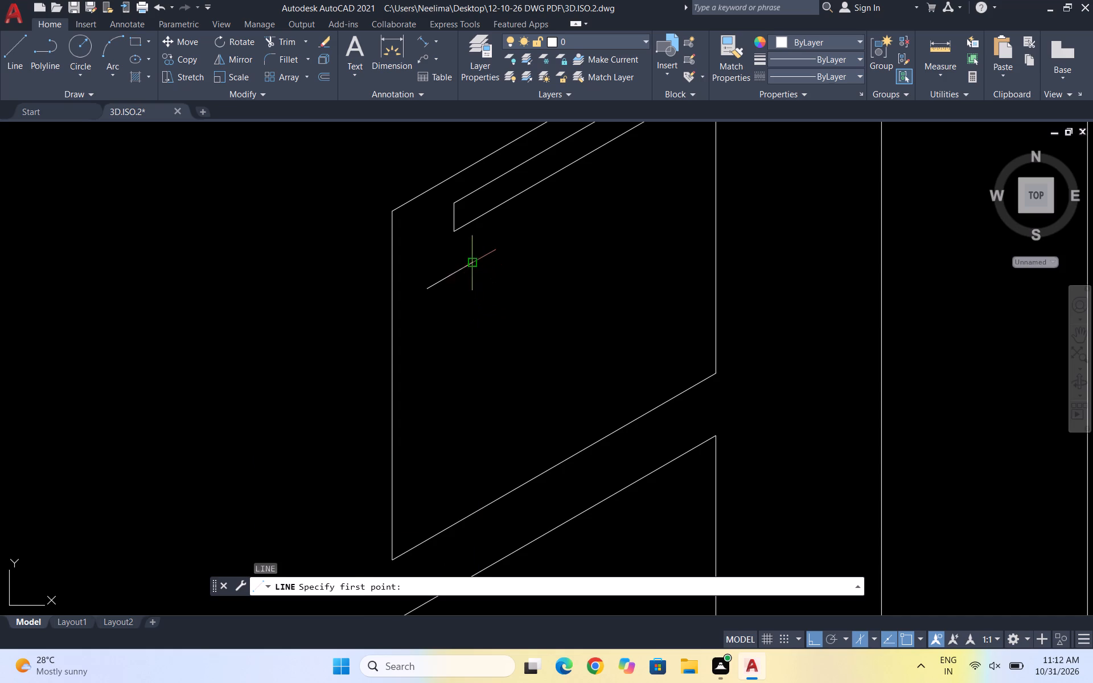
pyautogui.click(475, 264)
pyautogui.scroll(2, 471, 299)
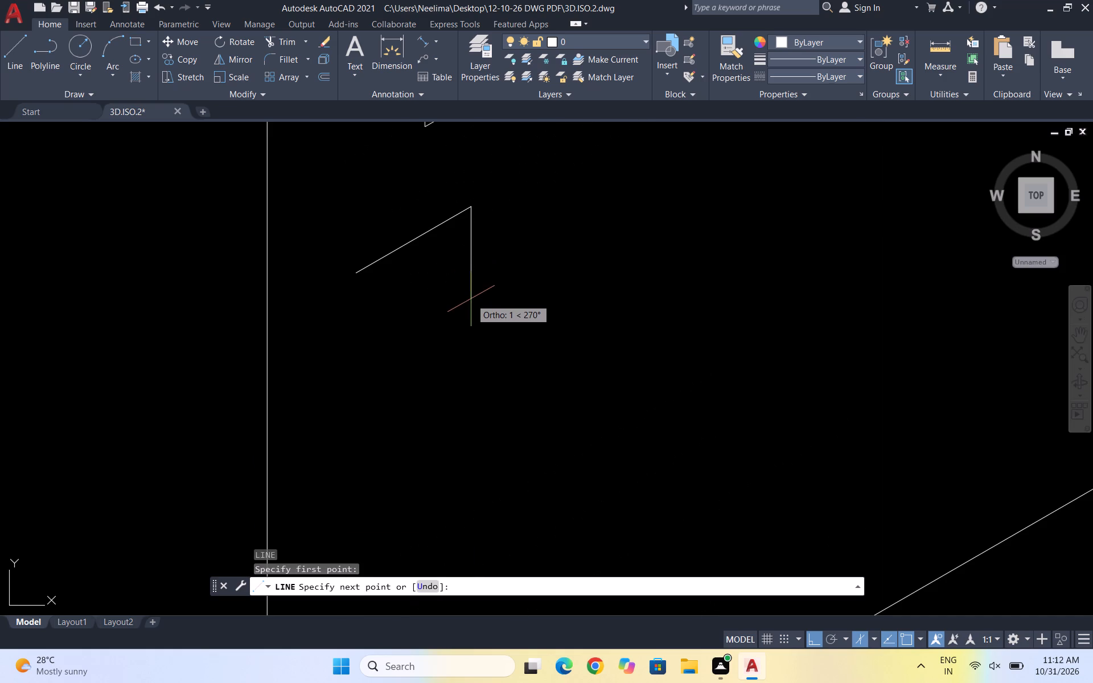
pyautogui.click(466, 319)
pyautogui.scroll(-1, 402, 372)
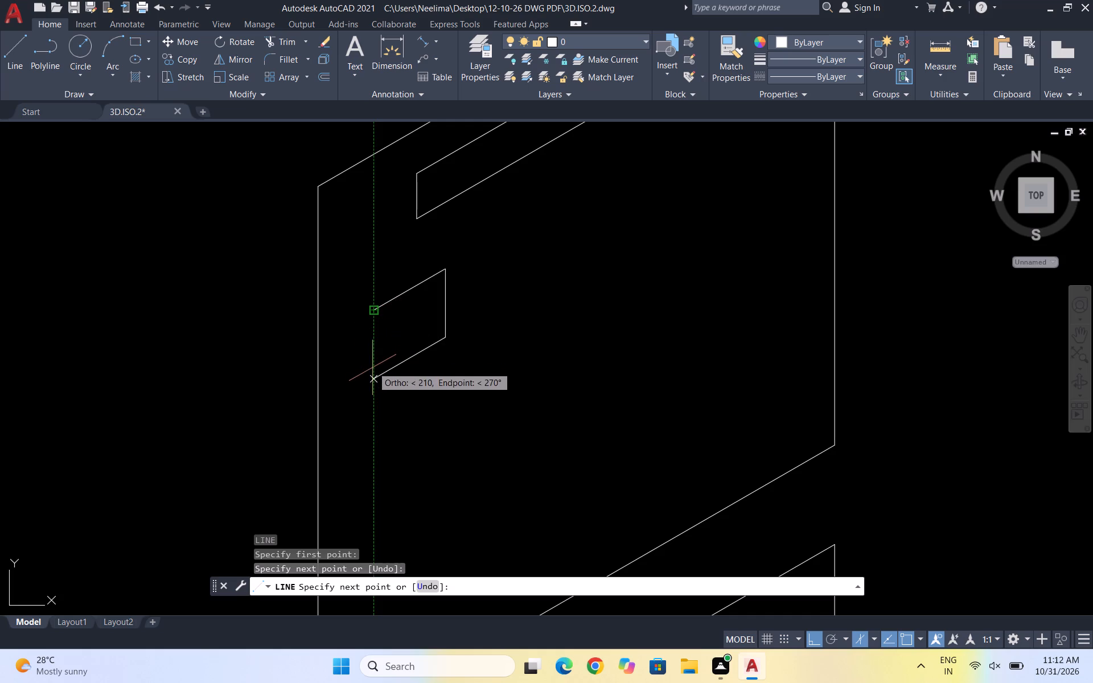
pyautogui.click(372, 371)
pyautogui.click(377, 307)
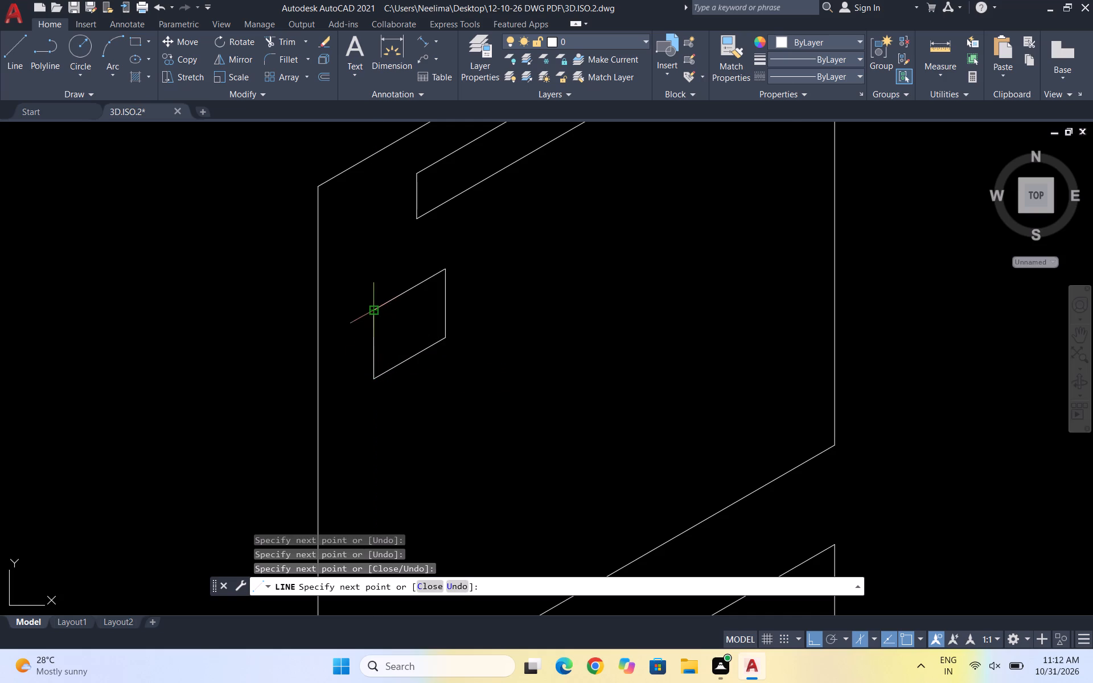
pyautogui.press('Escape')
# Copy the small isometric rectangle about 2 units along the 30° axis, below the thin slot.
pyautogui.scroll(-2, 382, 303)
pyautogui.scroll(2, 413, 309)
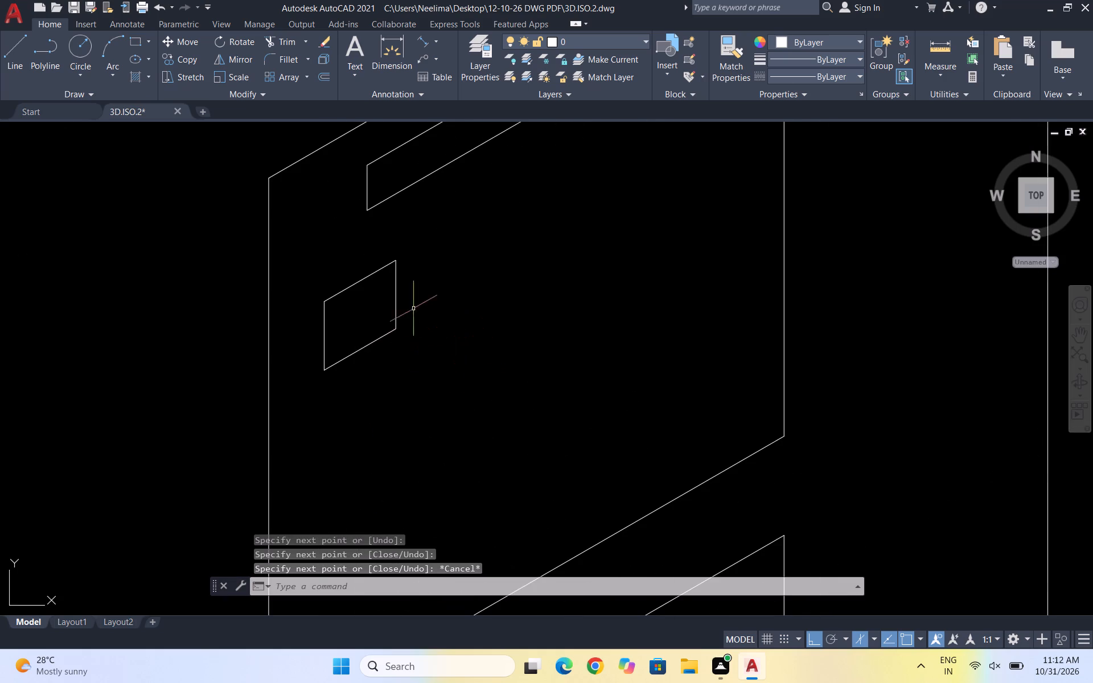
pyautogui.moveTo(404, 348); pyautogui.dragTo(399, 344)
pyautogui.click(316, 262)
pyautogui.scroll(-2, 444, 294)
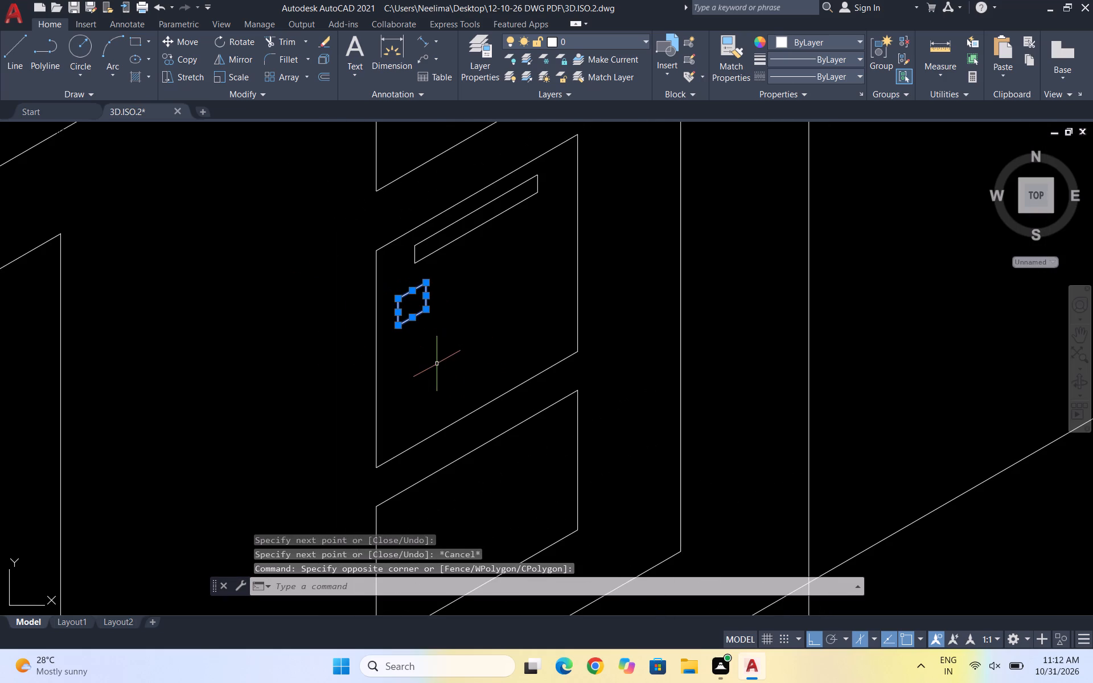
pyautogui.write('CO')
pyautogui.press('Return')
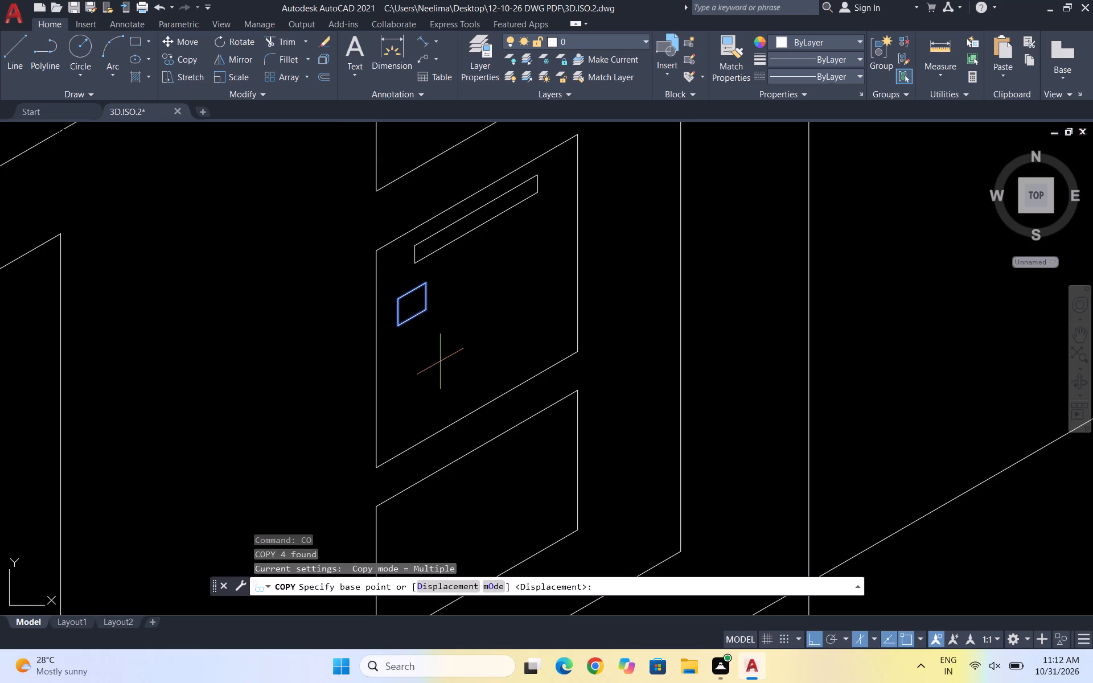
pyautogui.click(414, 316)
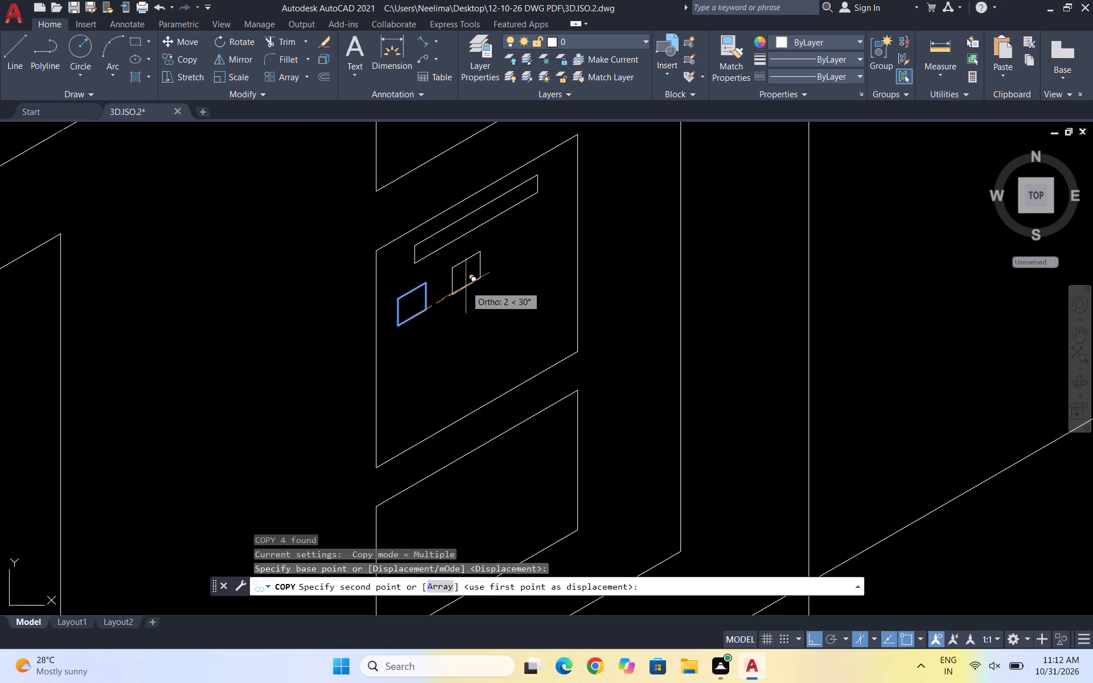
pyautogui.click(472, 281)
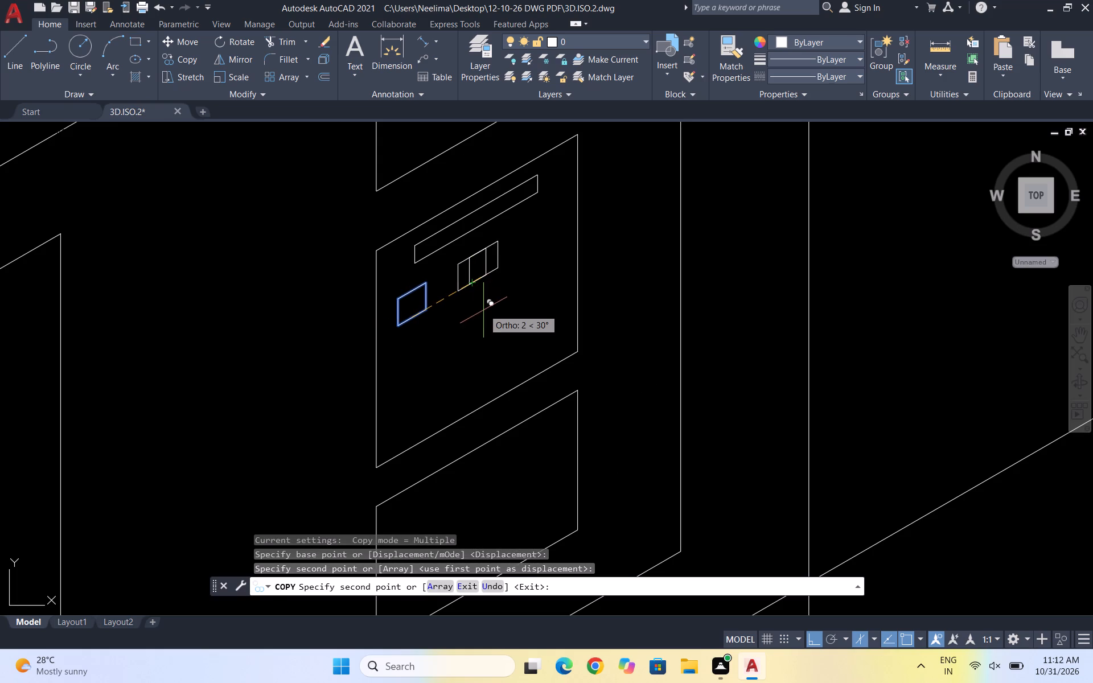
pyautogui.press('Escape')
# Copy the pair of small isometric rectangles straight down twice, the first about 1 unit below, making three evenly spaced rows.
pyautogui.click(480, 312)
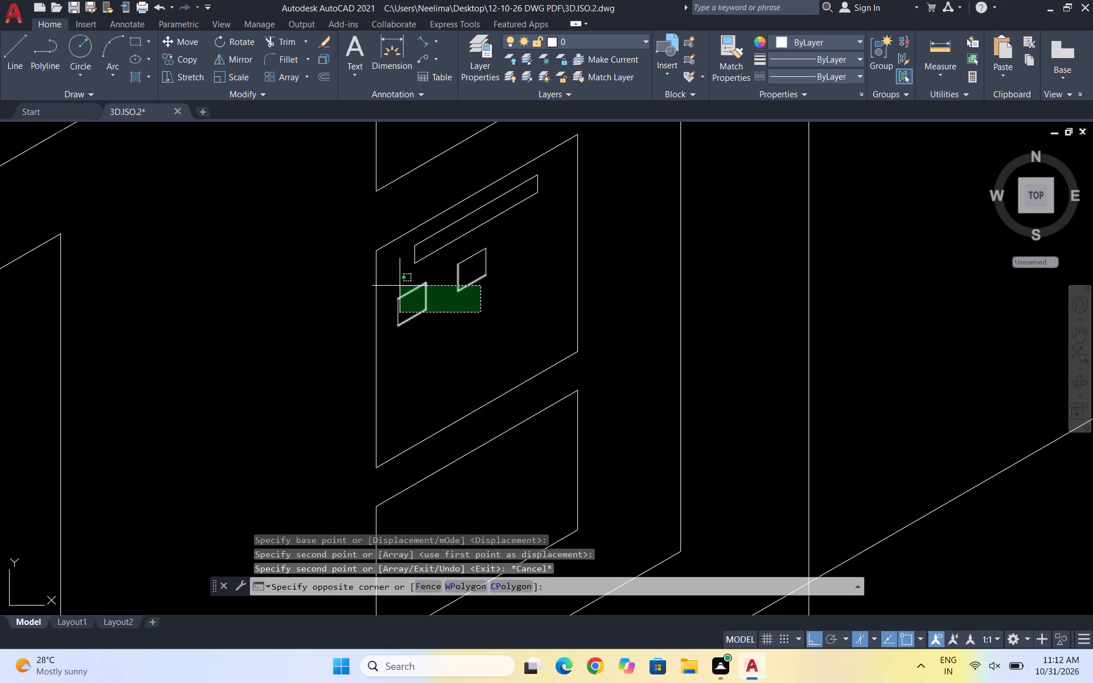
pyautogui.click(400, 286)
pyautogui.click(433, 322)
pyautogui.click(385, 300)
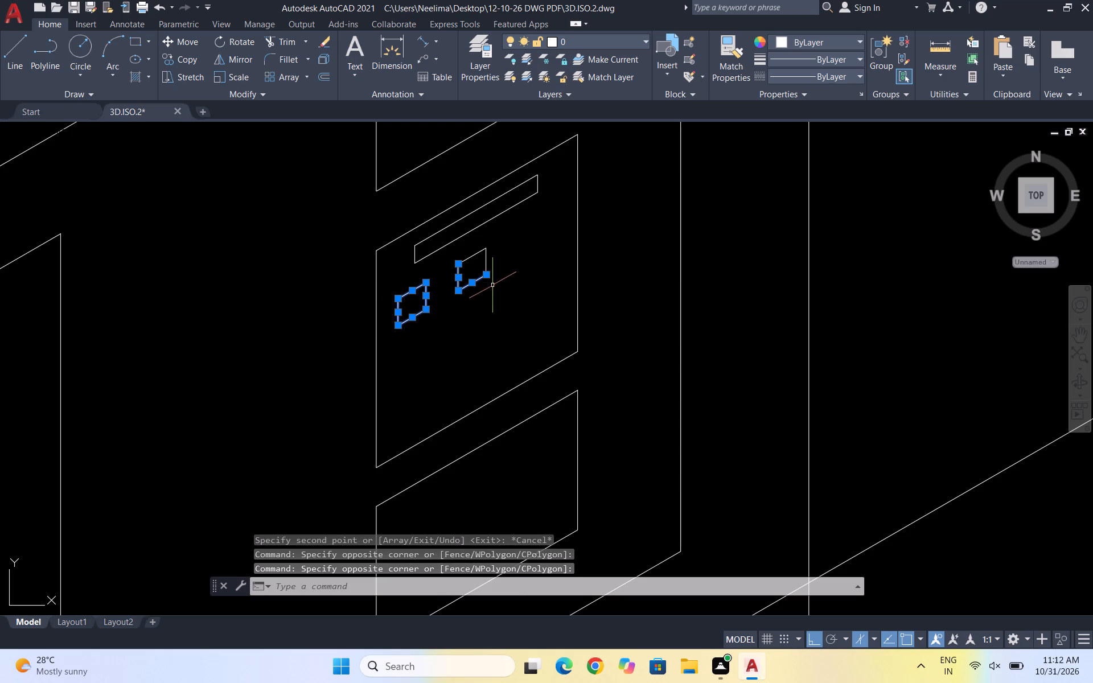
pyautogui.moveTo(491, 288); pyautogui.dragTo(489, 281)
pyautogui.moveTo(463, 250); pyautogui.dragTo(458, 257)
pyautogui.write('CO')
pyautogui.press('Return')
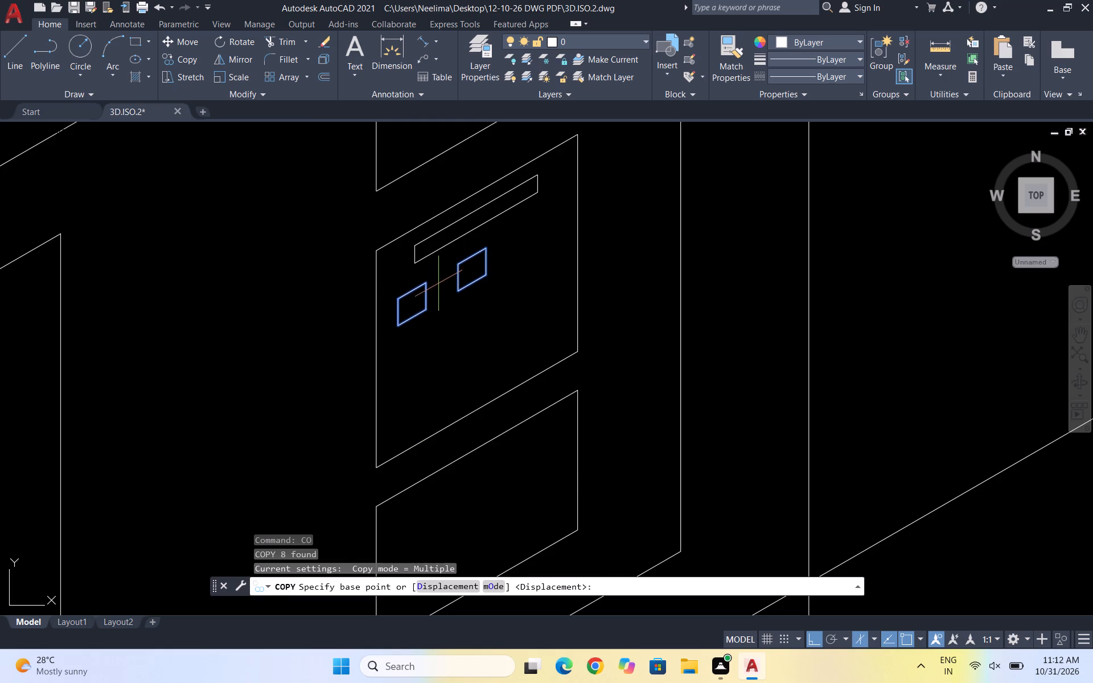
pyautogui.click(439, 285)
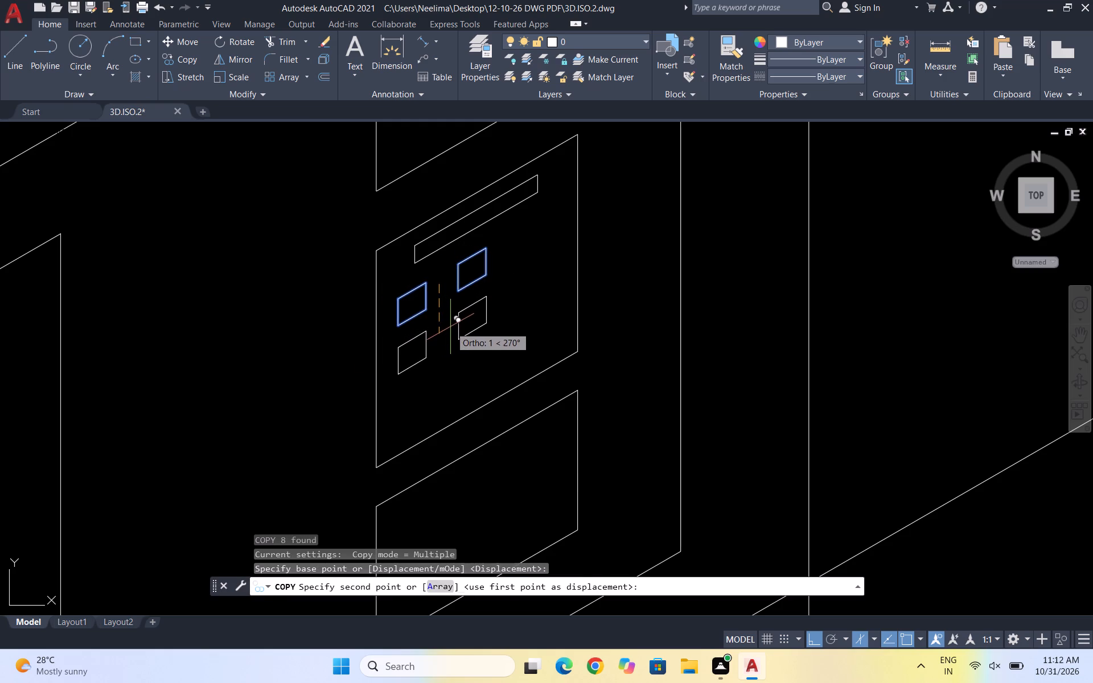
pyautogui.click(450, 327)
pyautogui.click(457, 373)
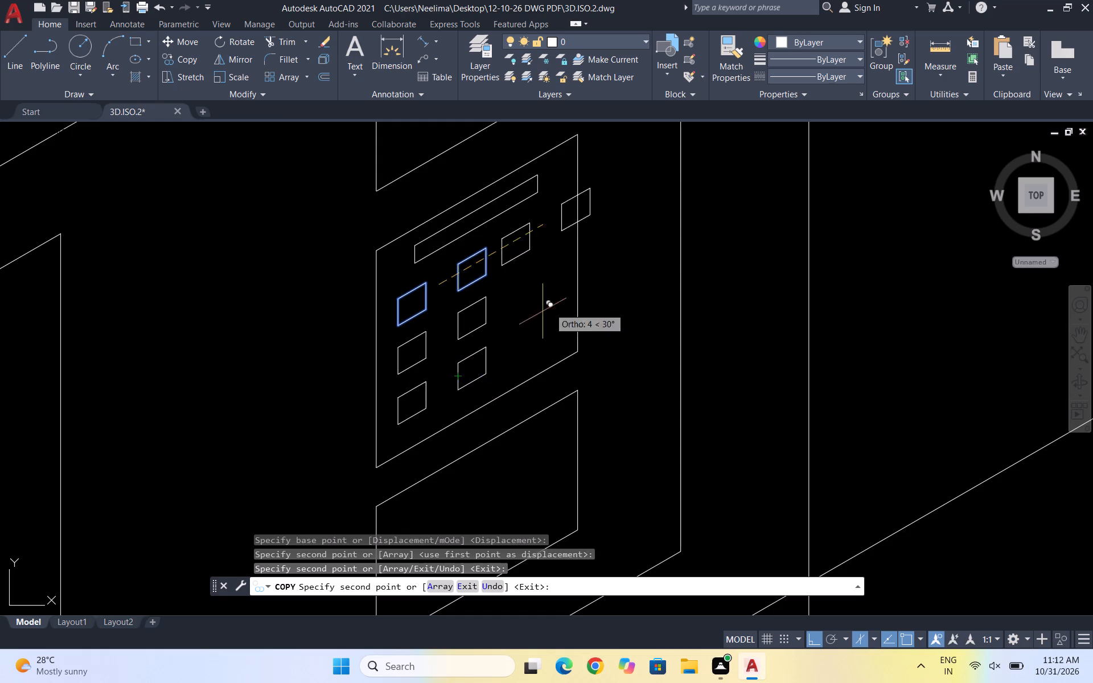
pyautogui.press('Escape')
# Move the thin slot slightly down, away from the middle rectangle's top edge and toward the small rectangles.
pyautogui.scroll(-3, 558, 260)
pyautogui.scroll(2, 500, 287)
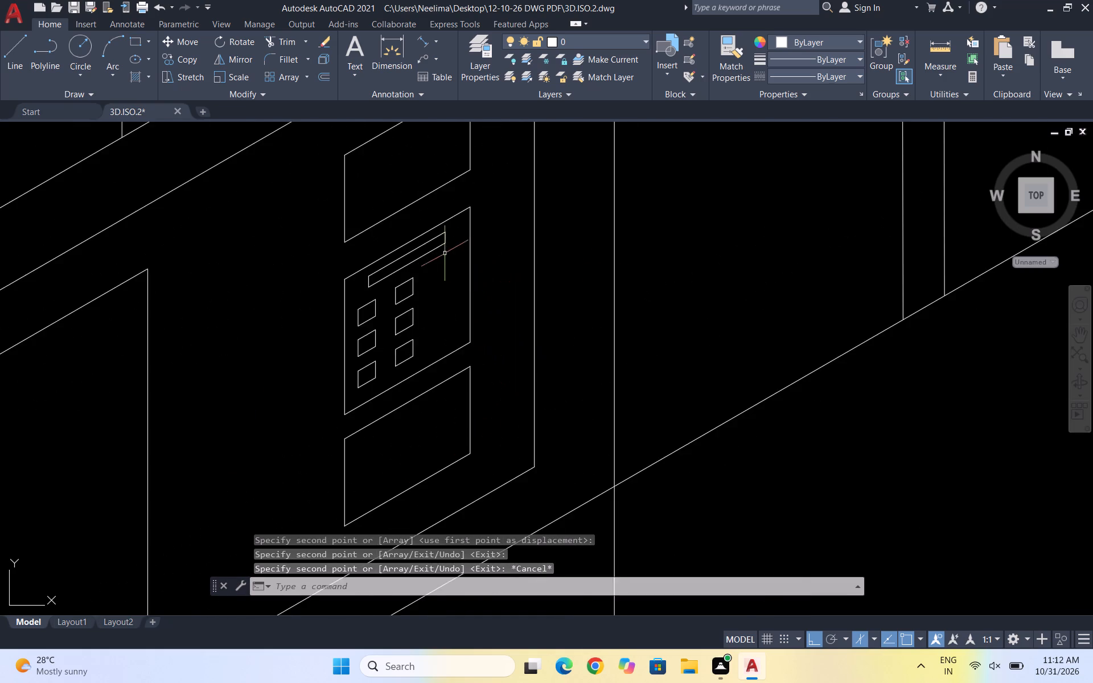
pyautogui.scroll(1, 443, 253)
pyautogui.click(457, 257)
pyautogui.scroll(2, 448, 233)
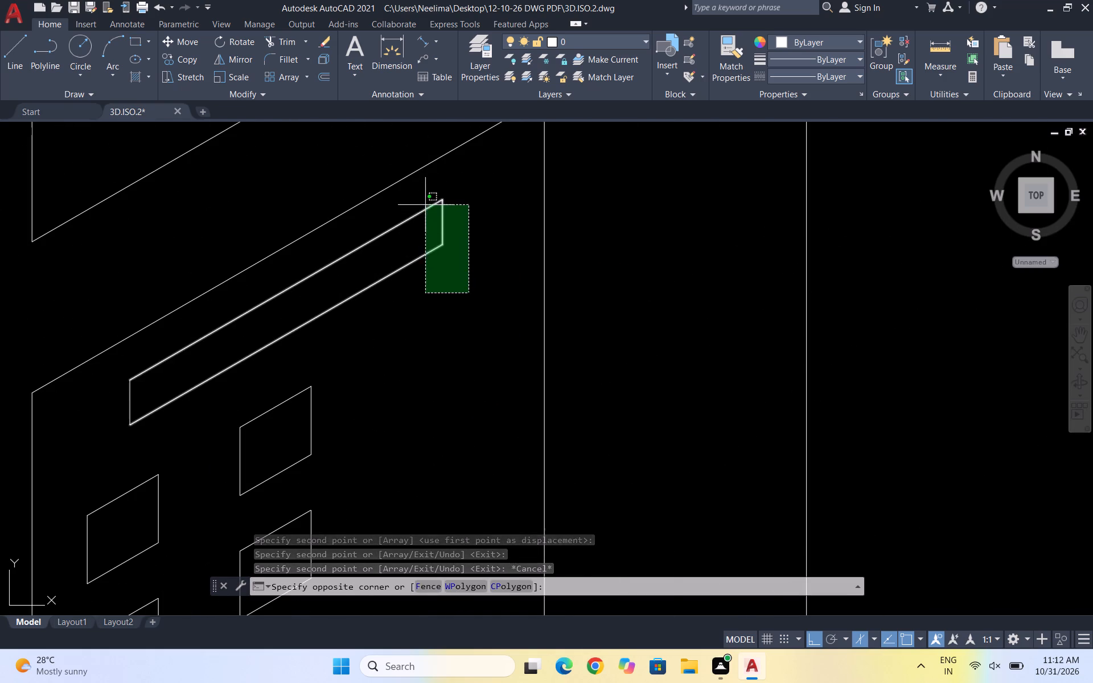
pyautogui.click(425, 203)
pyautogui.click(150, 385)
pyautogui.click(117, 390)
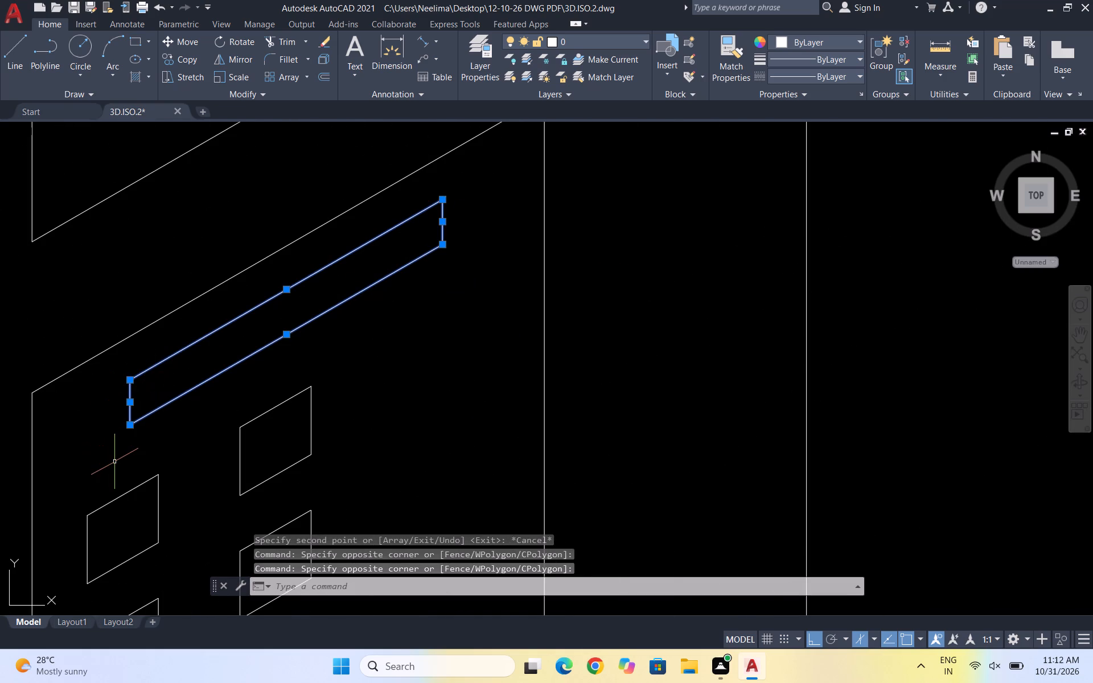
pyautogui.press('m')
pyautogui.press('Return')
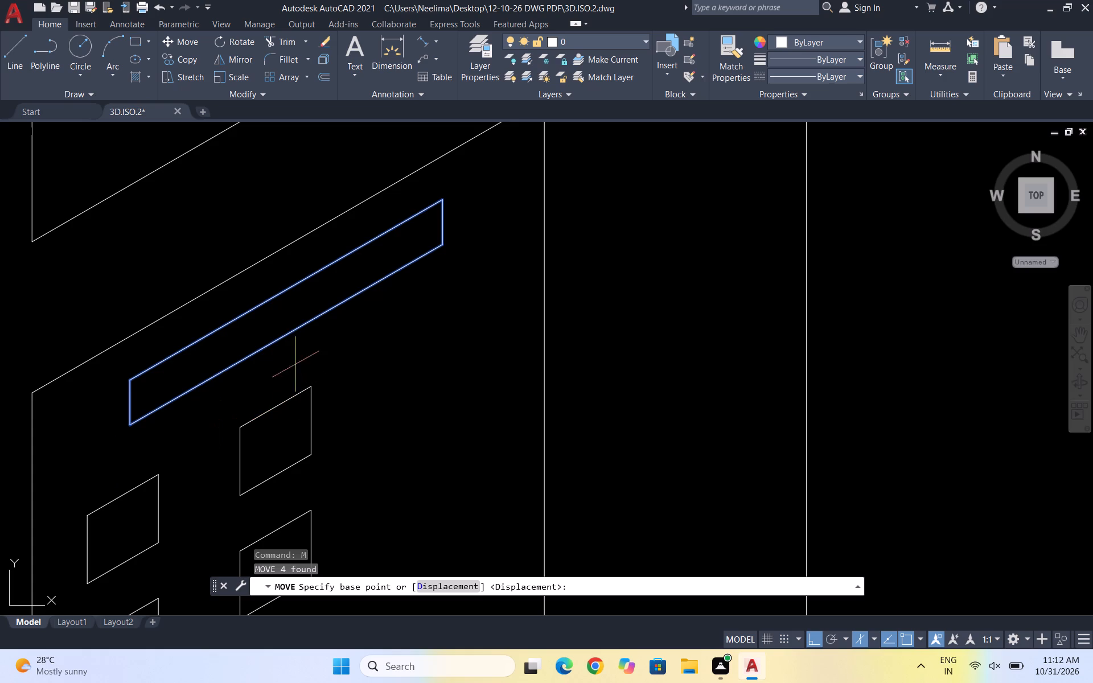
pyautogui.click(285, 315)
pyautogui.click(266, 336)
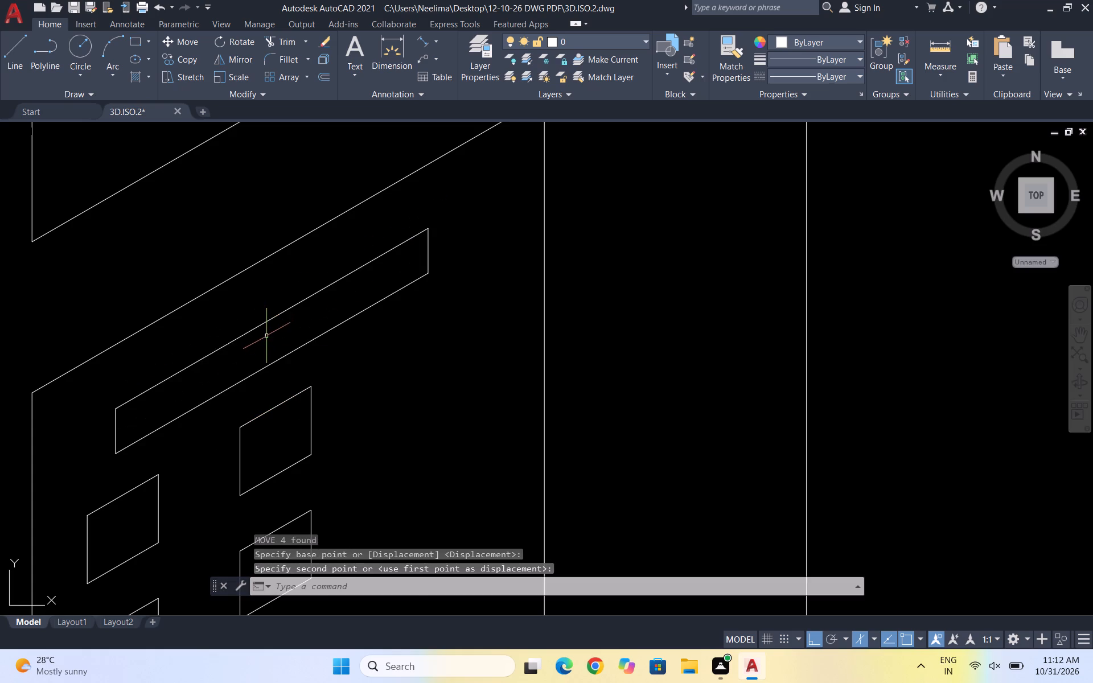
# Move the thin slot slightly left and back up, closer to the middle rectangle's top edge.
pyautogui.scroll(-1, 367, 250)
pyautogui.scroll(1, 414, 285)
pyautogui.moveTo(415, 282); pyautogui.dragTo(396, 262)
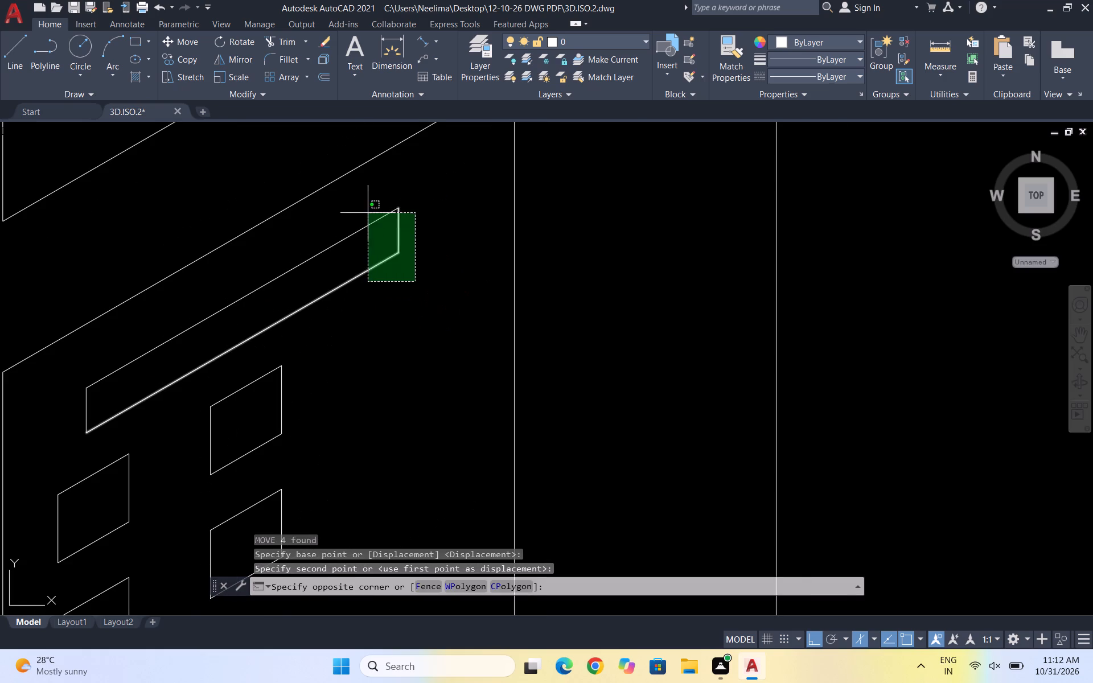
pyautogui.click(365, 205)
pyautogui.click(114, 396)
pyautogui.click(76, 394)
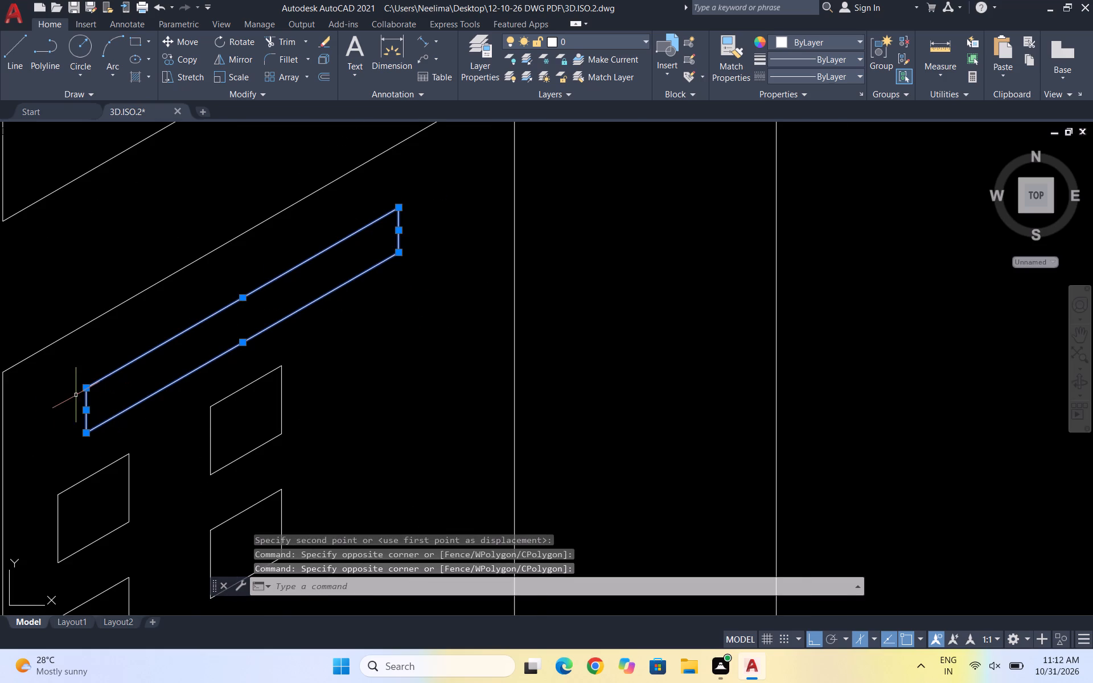
pyautogui.press('m')
pyautogui.press('Return')
pyautogui.scroll(-2, 255, 388)
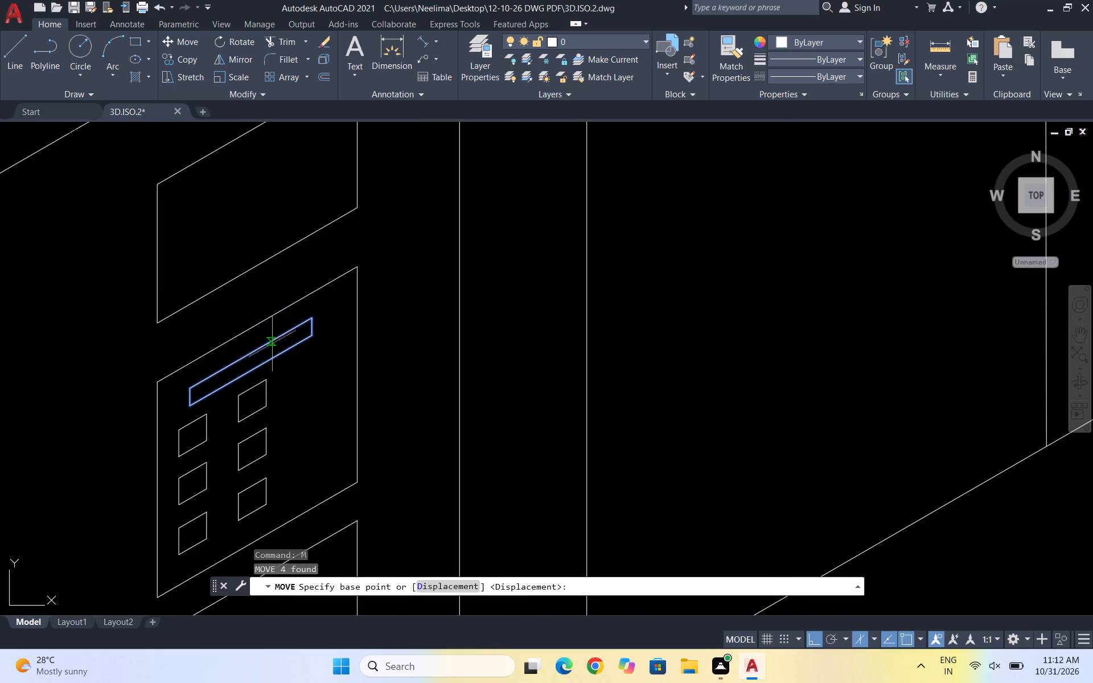
pyautogui.scroll(2, 250, 365)
pyautogui.click(276, 348)
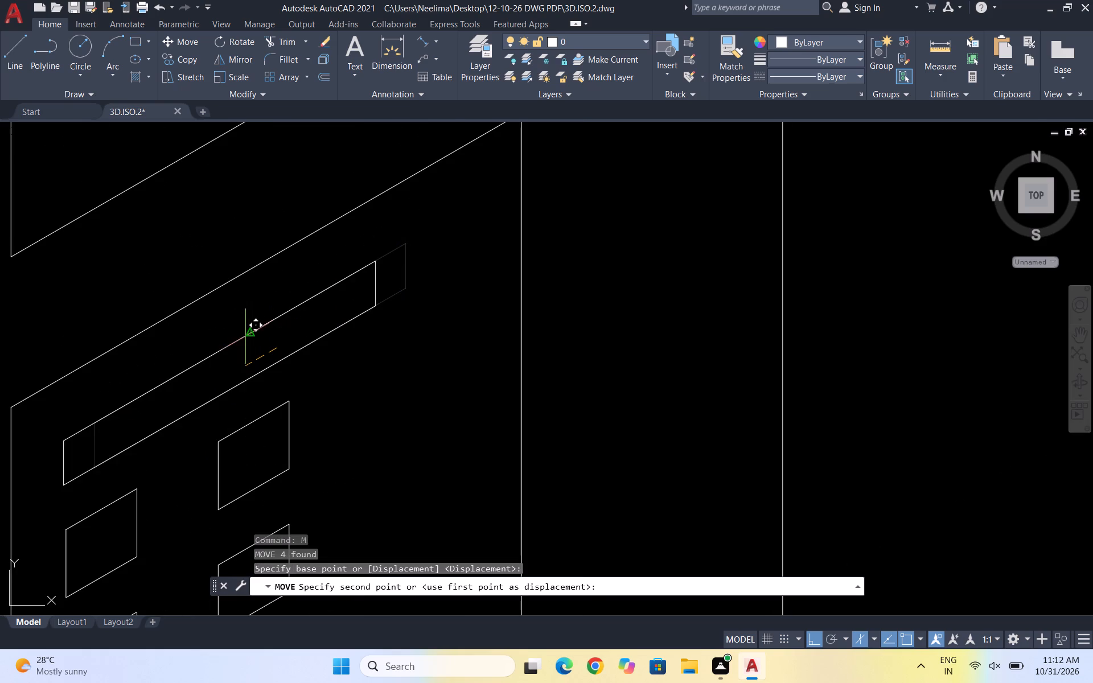
pyautogui.scroll(2, 249, 335)
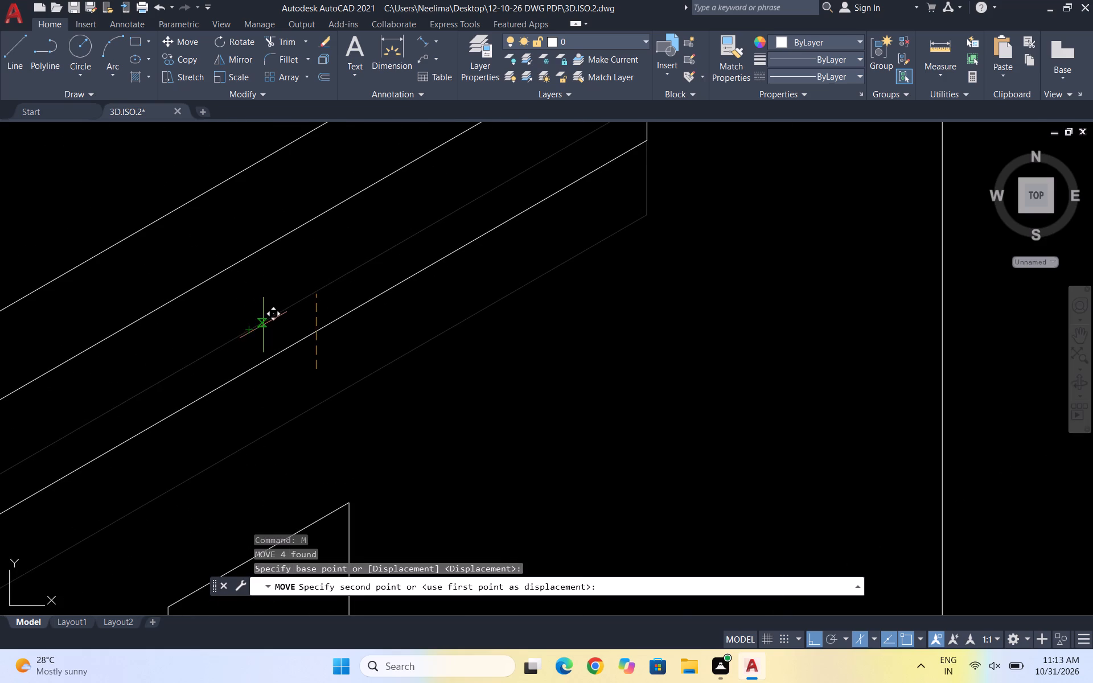
pyautogui.click(262, 326)
pyautogui.scroll(-4, 274, 333)
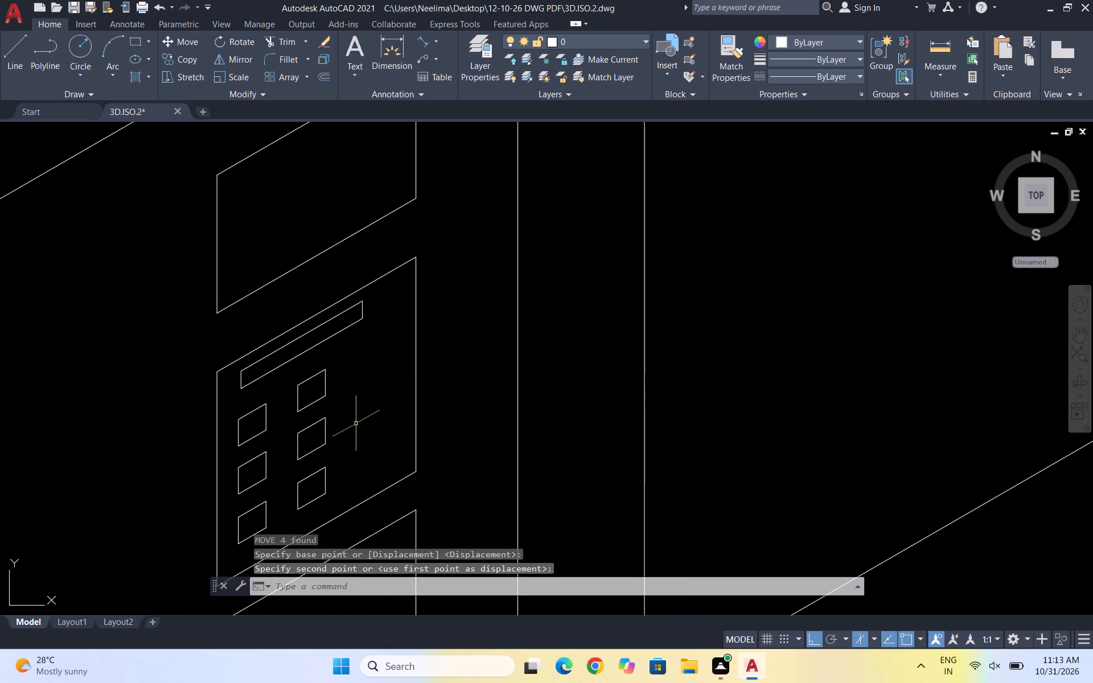
pyautogui.press('Escape')
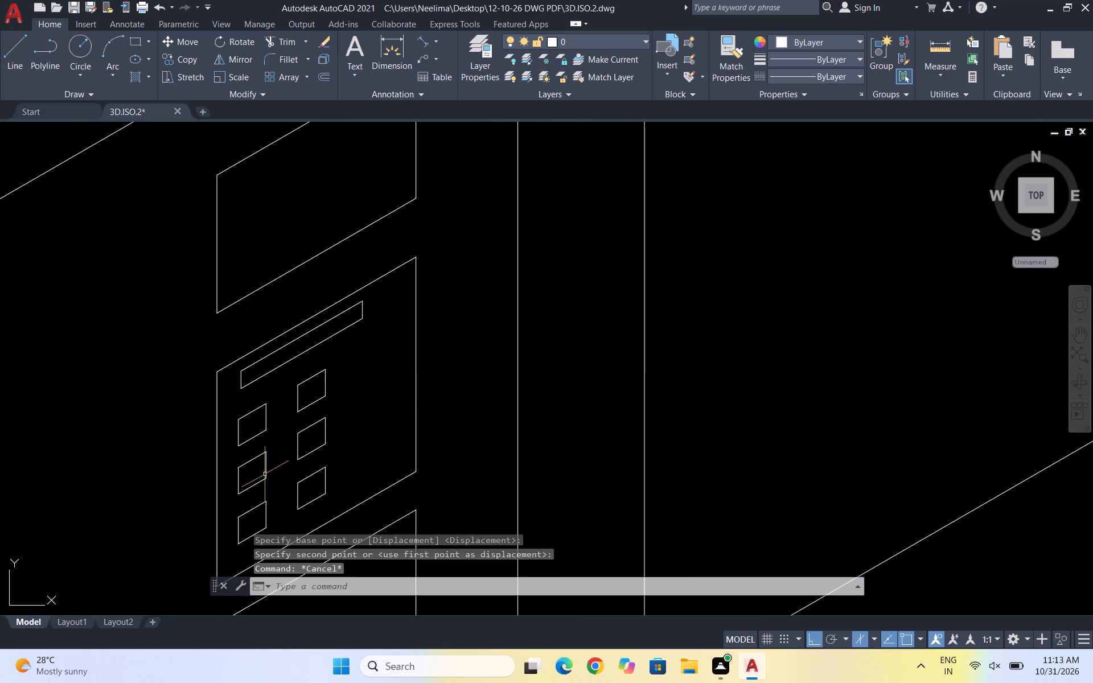
# Draw a tall, narrow isometric rectangle inside the middle rectangle, between the small rectangles and its right edge.
pyautogui.scroll(-3, 463, 364)
pyautogui.scroll(-1, 766, 303)
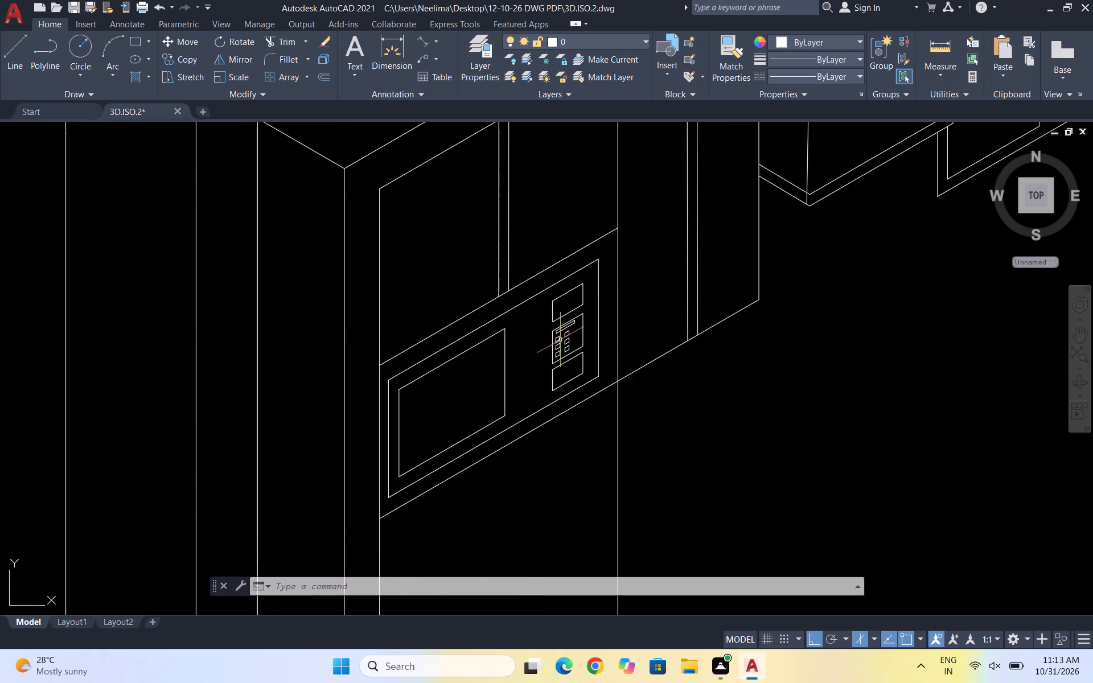
pyautogui.scroll(2, 561, 340)
pyautogui.scroll(2, 605, 356)
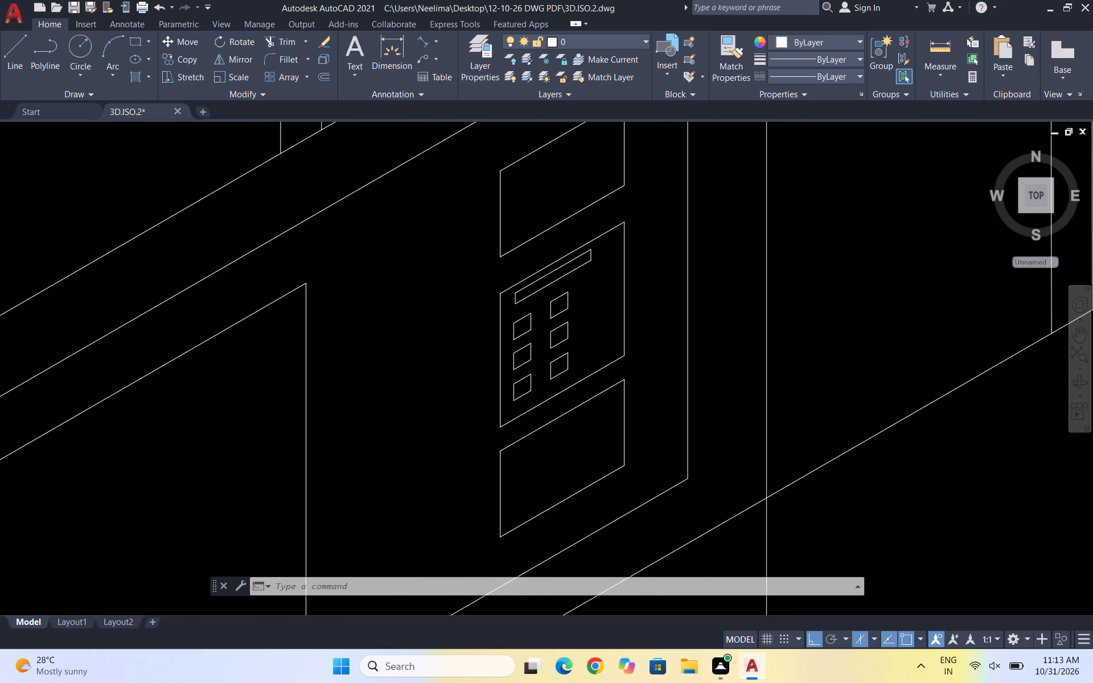
pyautogui.press('l')
pyautogui.press('Return')
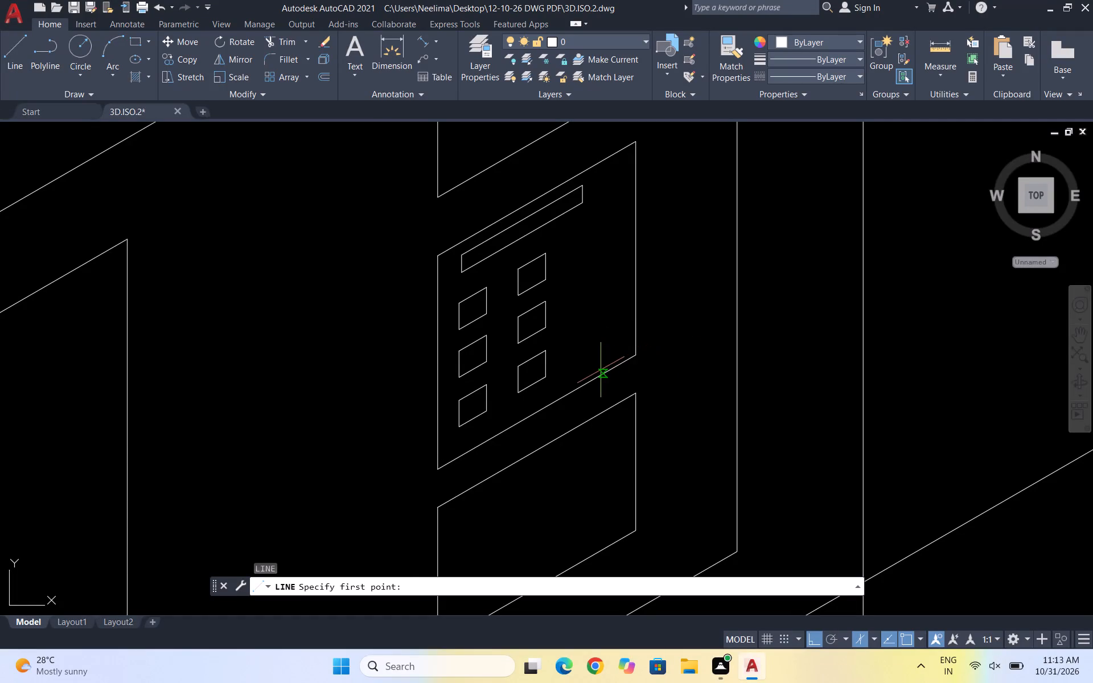
pyautogui.click(585, 361)
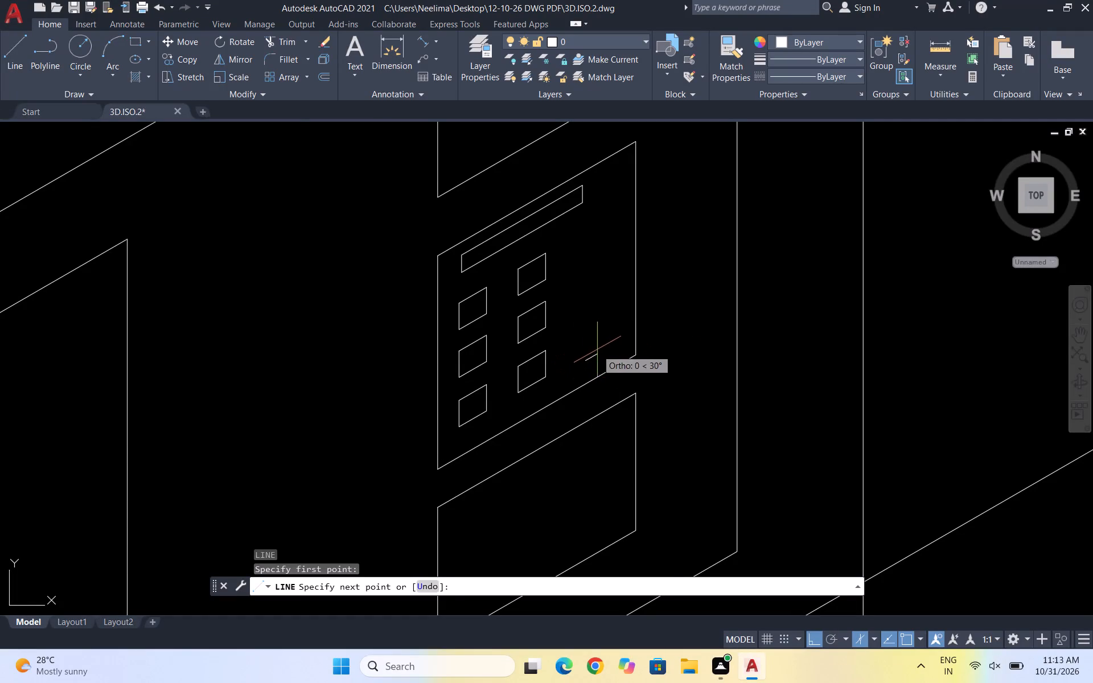
pyautogui.scroll(2, 610, 342)
pyautogui.click(636, 334)
pyautogui.scroll(-2, 636, 334)
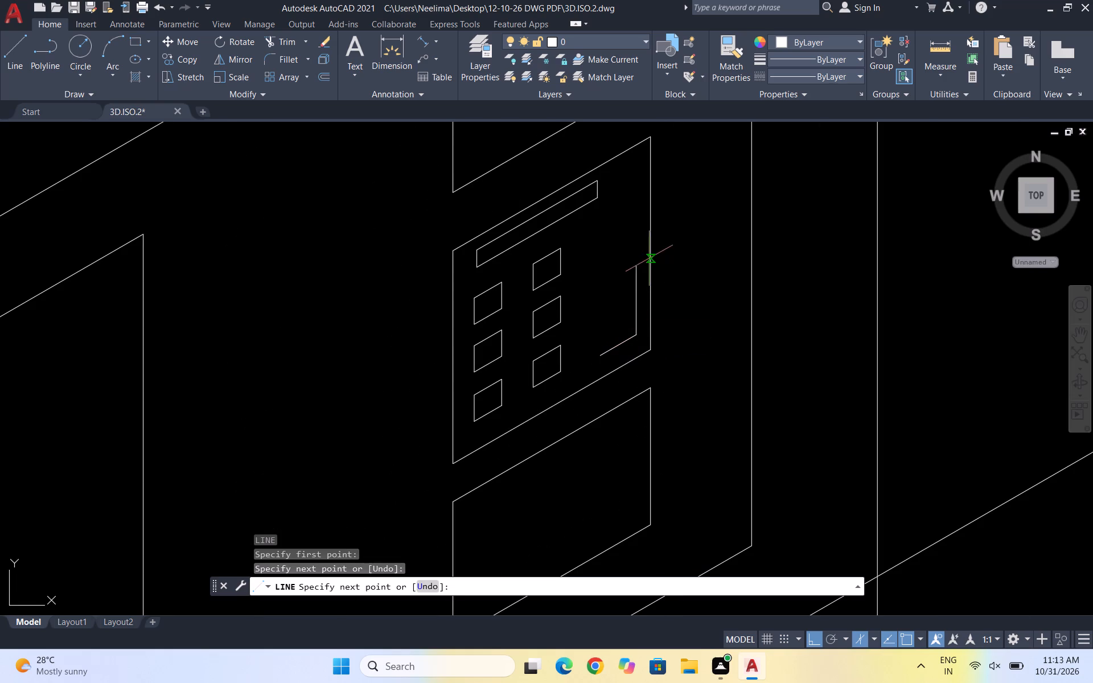
pyautogui.click(631, 203)
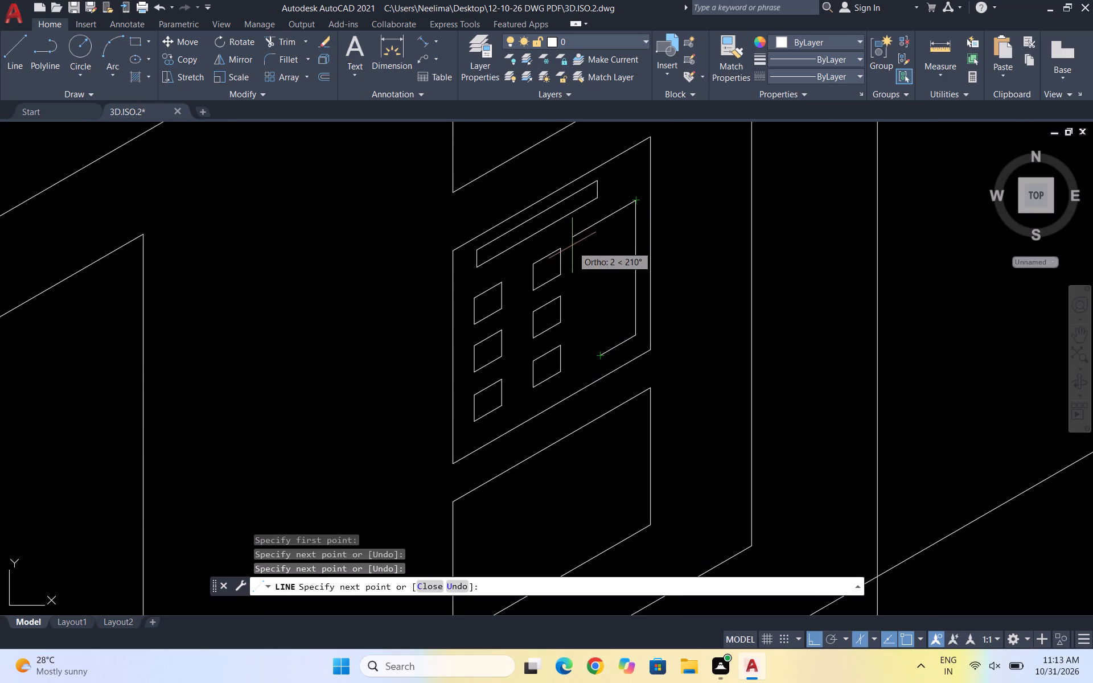
pyautogui.click(599, 224)
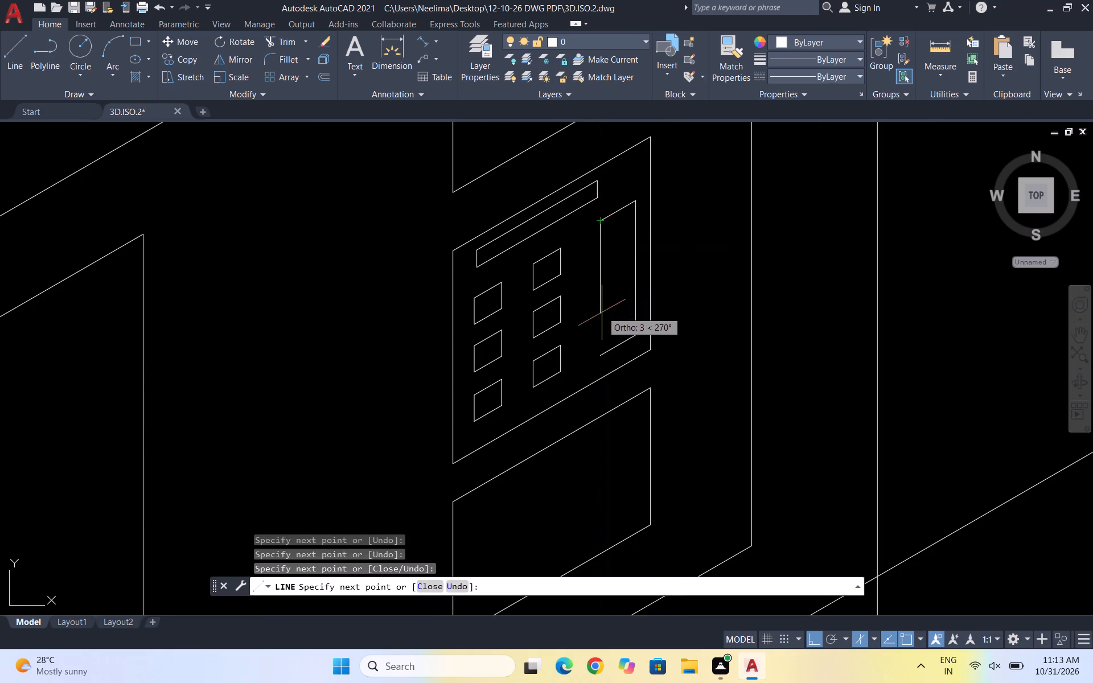
pyautogui.click(603, 350)
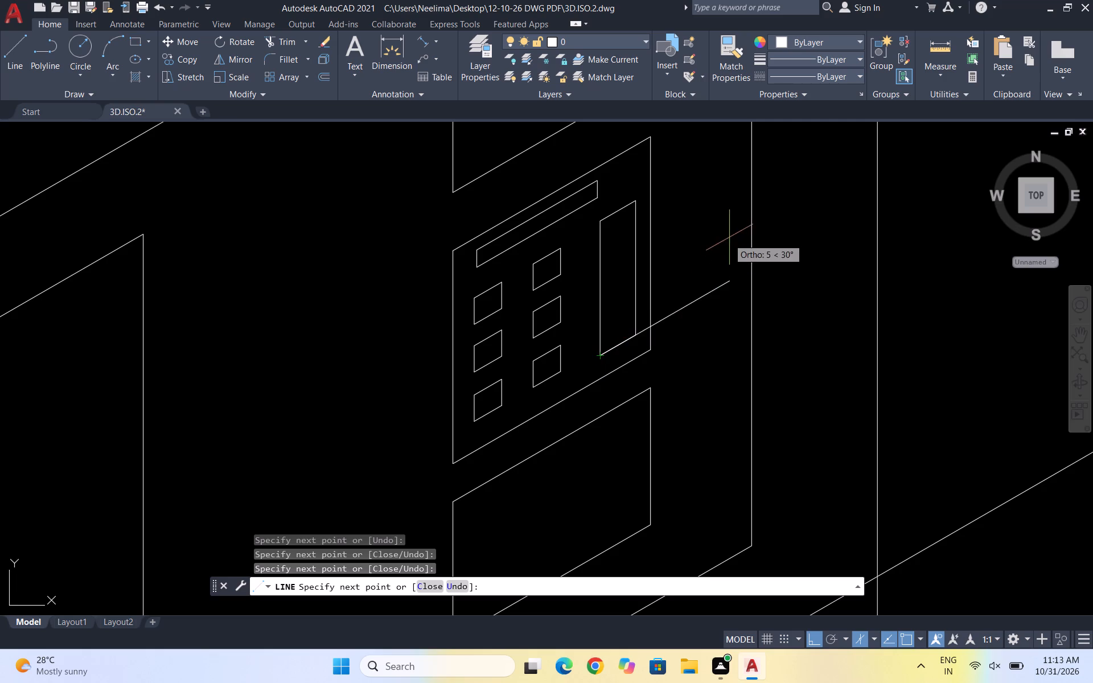
pyautogui.press('Escape')
# Move the tall narrow rectangle slightly along the 30° axis toward the small rectangles.
pyautogui.scroll(2, 624, 230)
pyautogui.moveTo(661, 226); pyautogui.dragTo(642, 202)
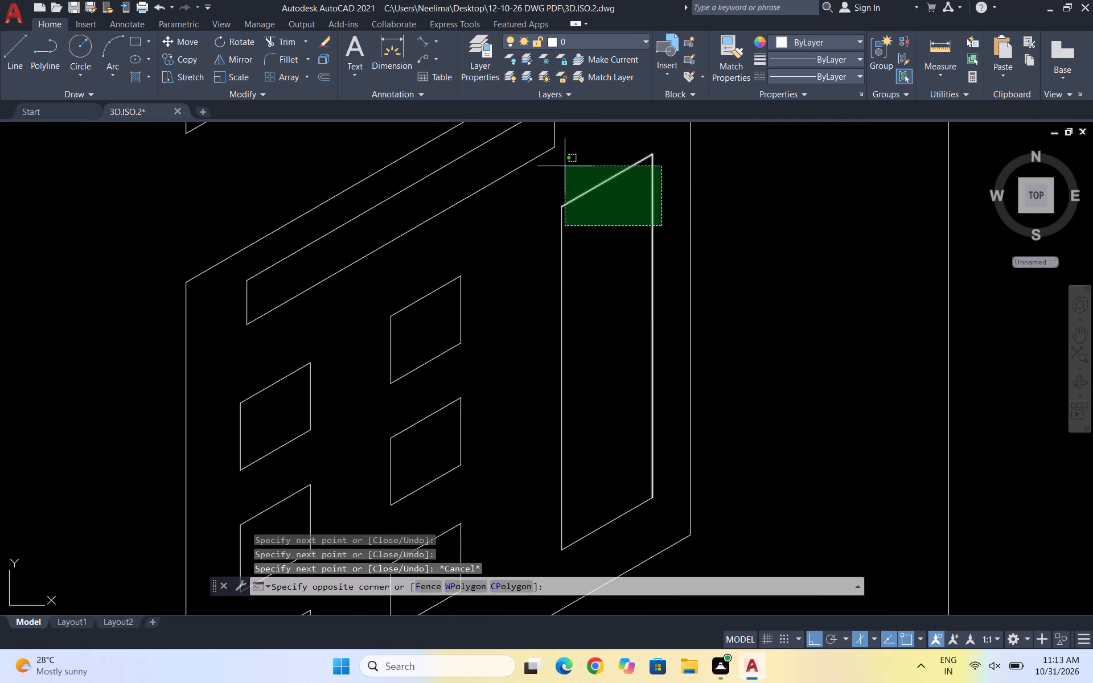
pyautogui.click(565, 166)
pyautogui.moveTo(602, 299); pyautogui.dragTo(587, 293)
pyautogui.click(533, 282)
pyautogui.scroll(-2, 570, 264)
pyautogui.scroll(3, 607, 359)
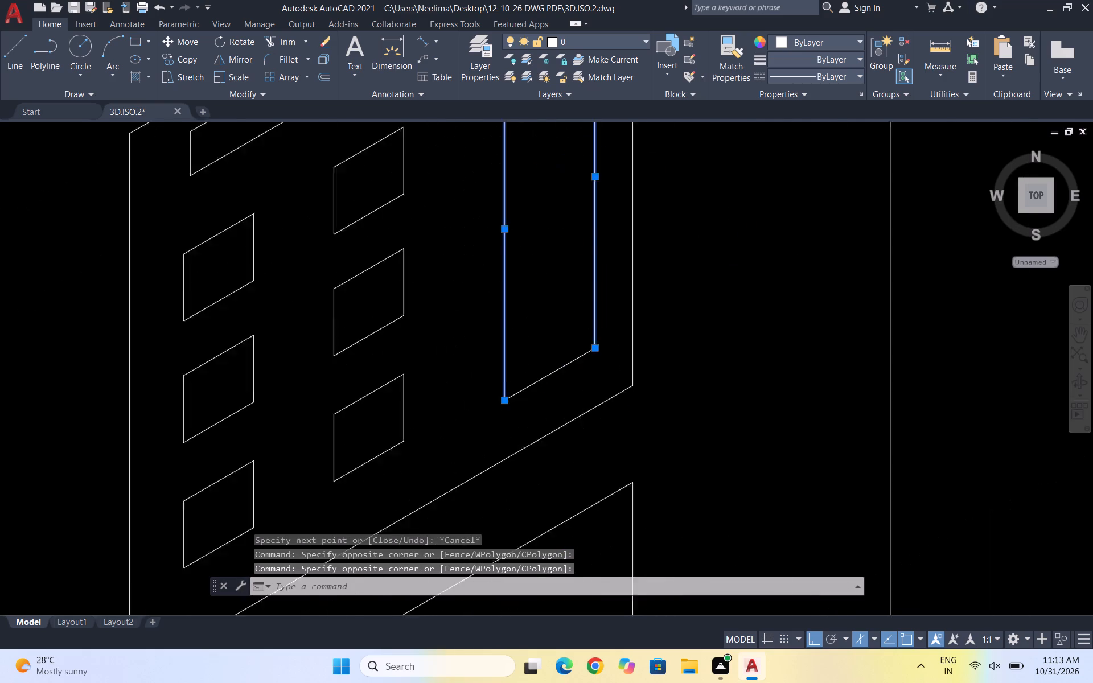
pyautogui.moveTo(556, 381); pyautogui.dragTo(544, 376)
pyautogui.click(518, 359)
pyautogui.scroll(-3, 536, 365)
pyautogui.press('m')
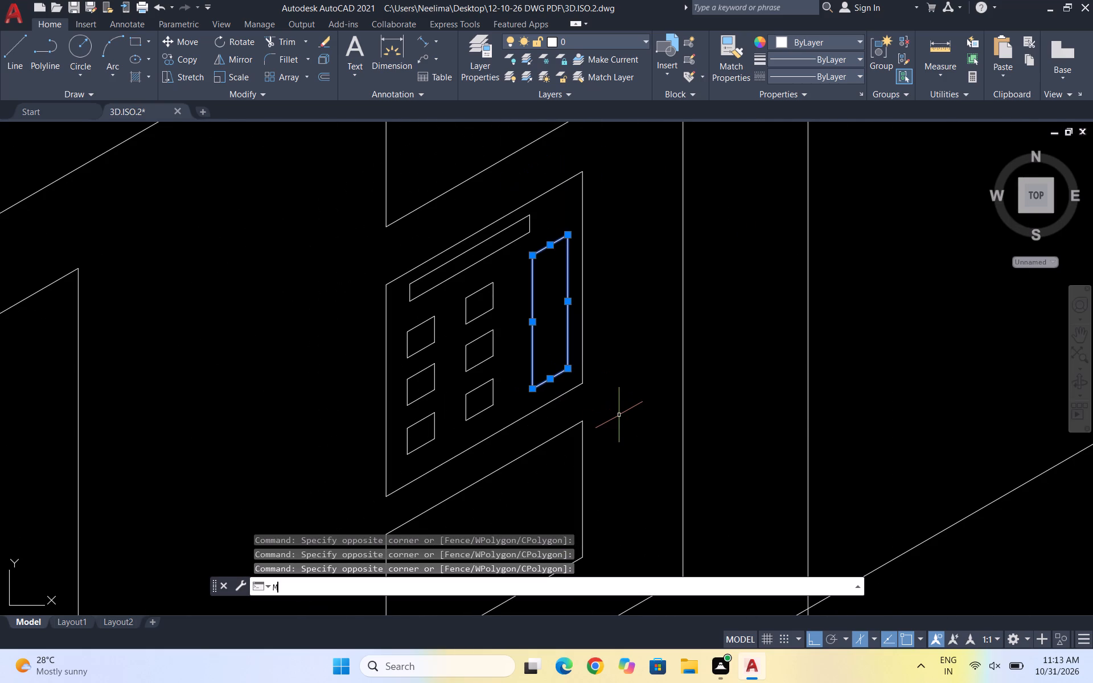
pyautogui.press('Return')
pyautogui.click(544, 299)
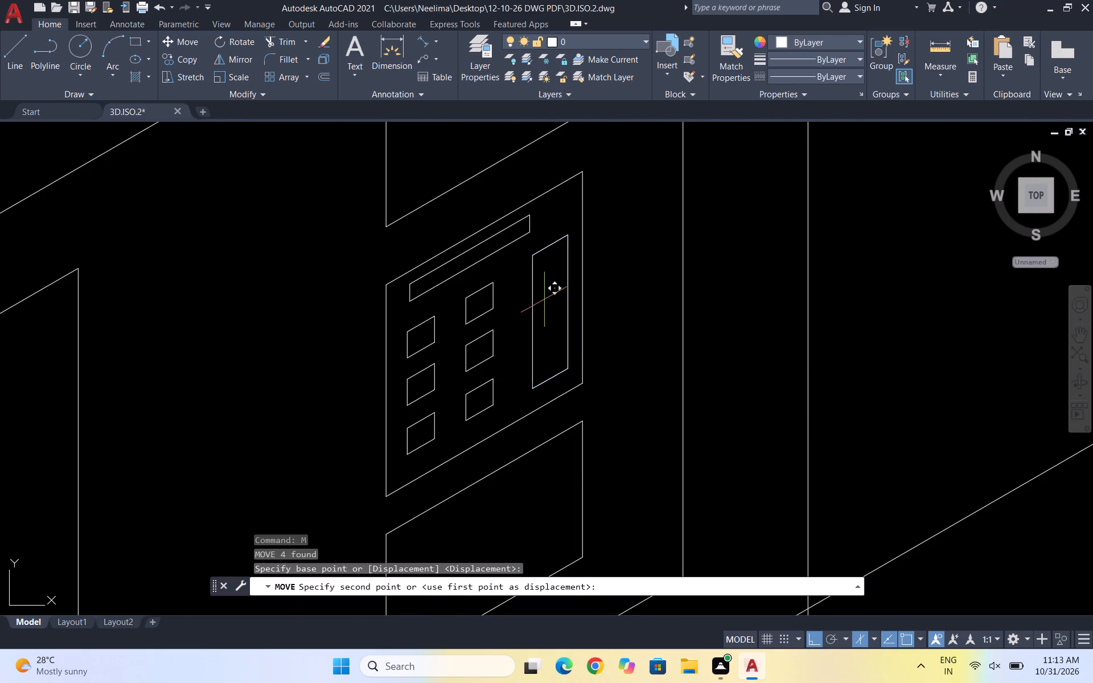
pyautogui.click(538, 303)
# Move the tall narrow rectangle slightly back along the 30° axis toward the middle rectangle's right edge.
pyautogui.scroll(2, 562, 256)
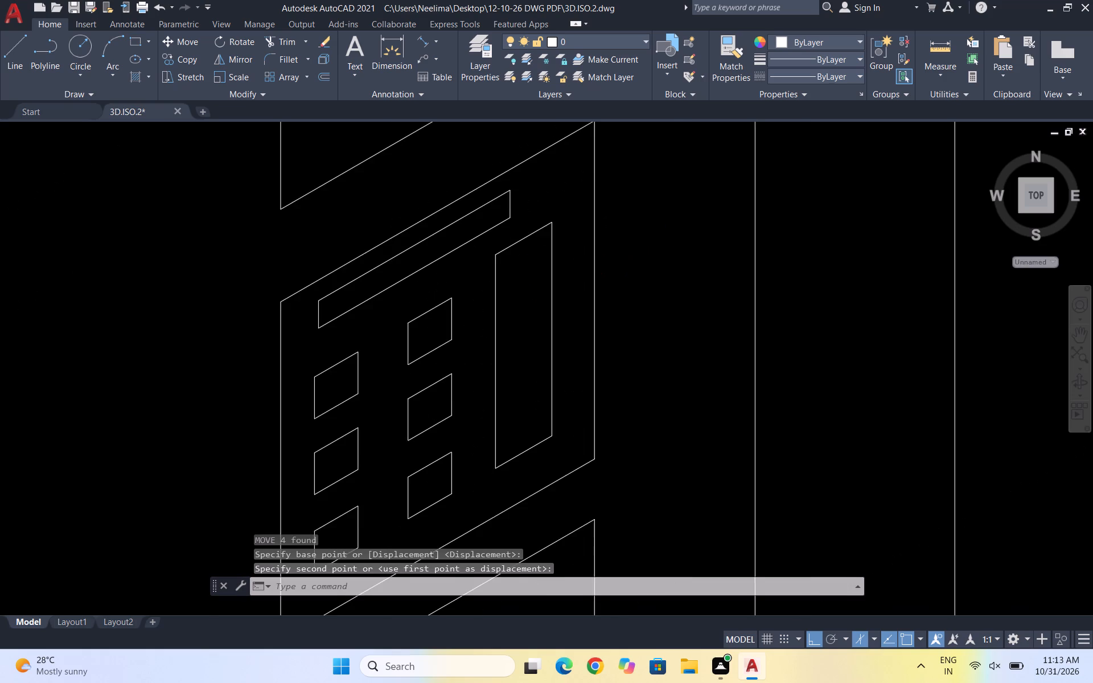
pyautogui.click(562, 256)
pyautogui.click(520, 210)
pyautogui.click(496, 331)
pyautogui.click(451, 303)
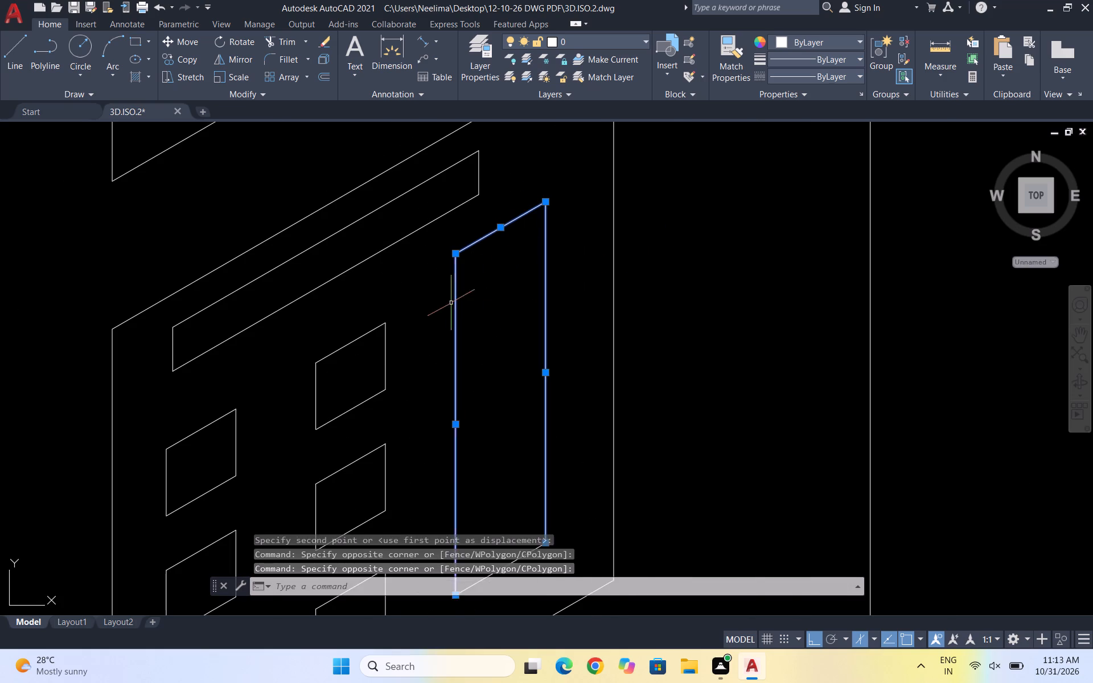
pyautogui.scroll(-2, 507, 258)
pyautogui.scroll(2, 512, 355)
pyautogui.click(520, 400)
pyautogui.scroll(-1, 502, 349)
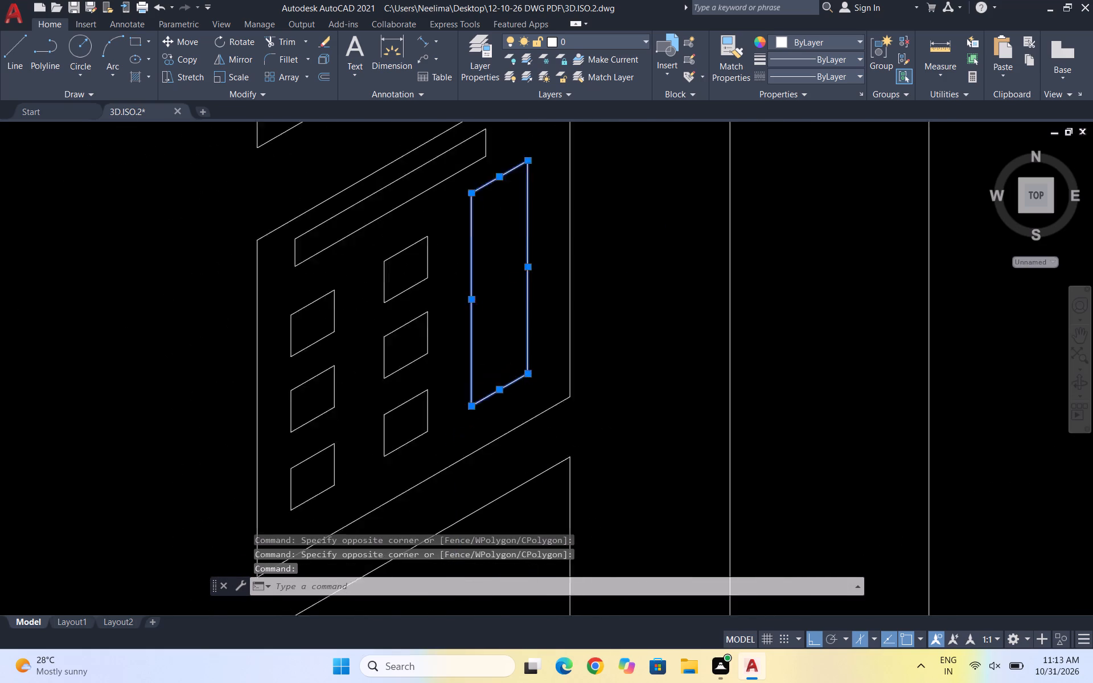
pyautogui.scroll(-2, 502, 349)
pyautogui.press('m')
pyautogui.press('Return')
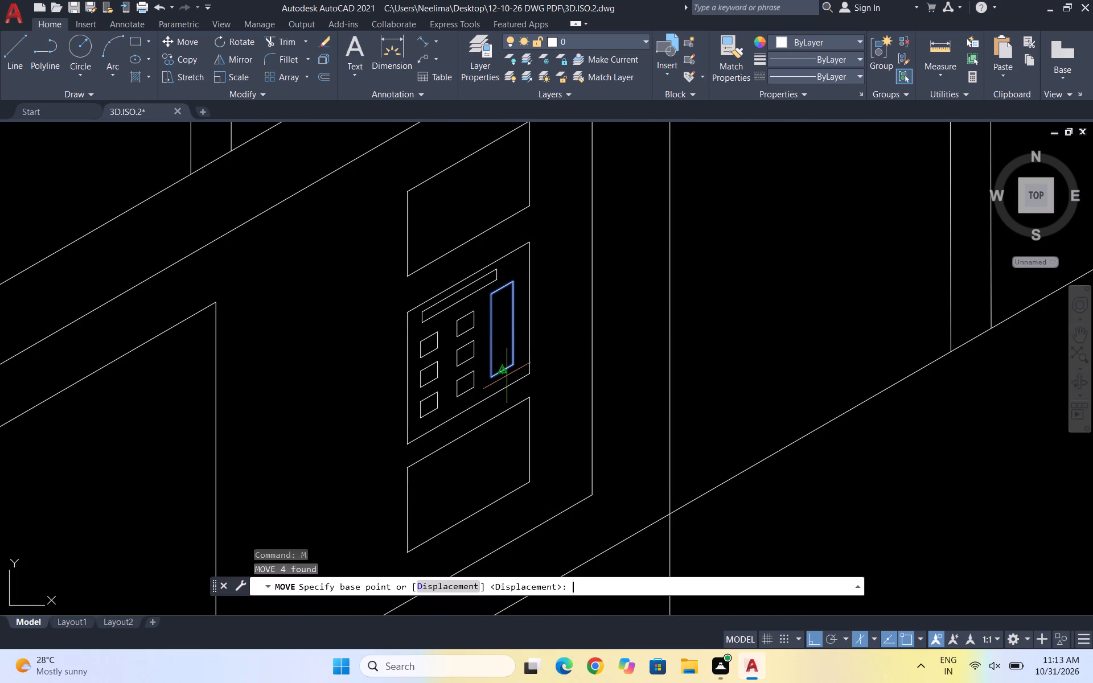
pyautogui.scroll(1, 501, 341)
pyautogui.click(504, 323)
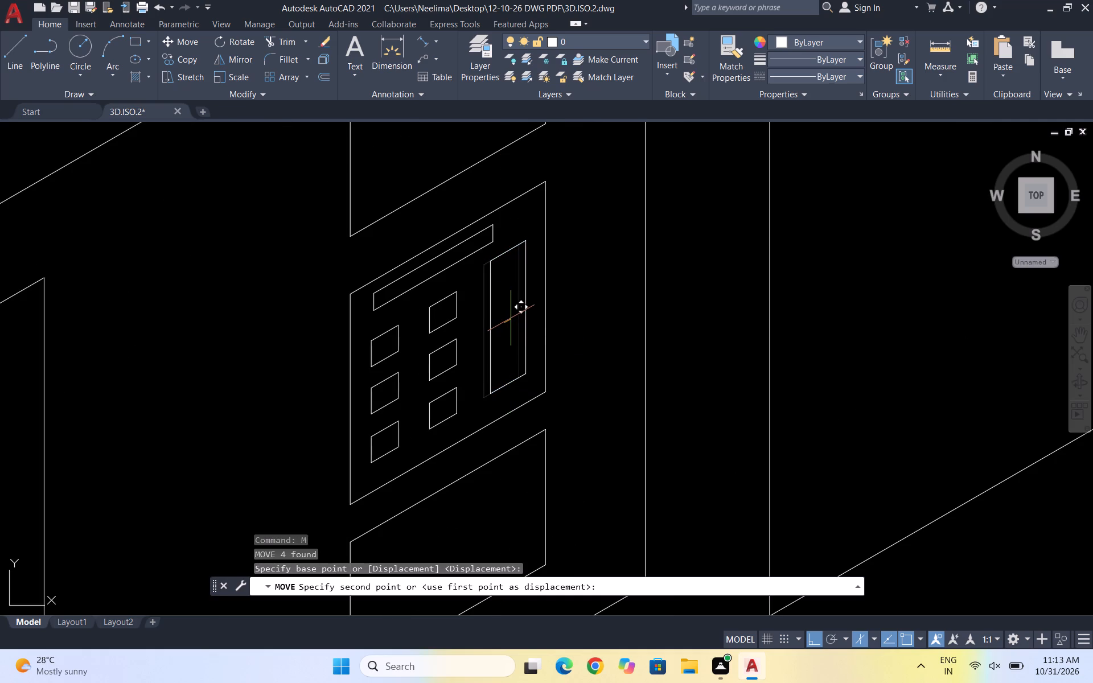
pyautogui.click(511, 318)
# Move all six small rectangles slightly along the 30° axis toward the tall narrow rectangle.
pyautogui.scroll(1, 448, 445)
pyautogui.moveTo(469, 396); pyautogui.dragTo(470, 388)
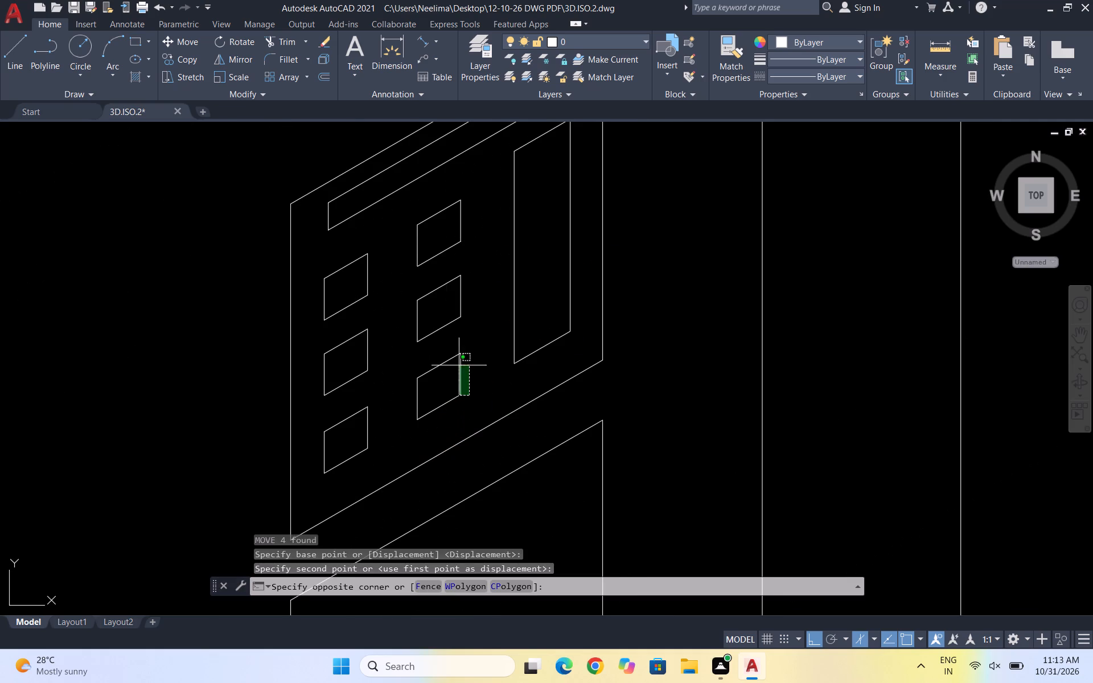
pyautogui.click(420, 201)
pyautogui.moveTo(444, 438); pyautogui.dragTo(393, 437)
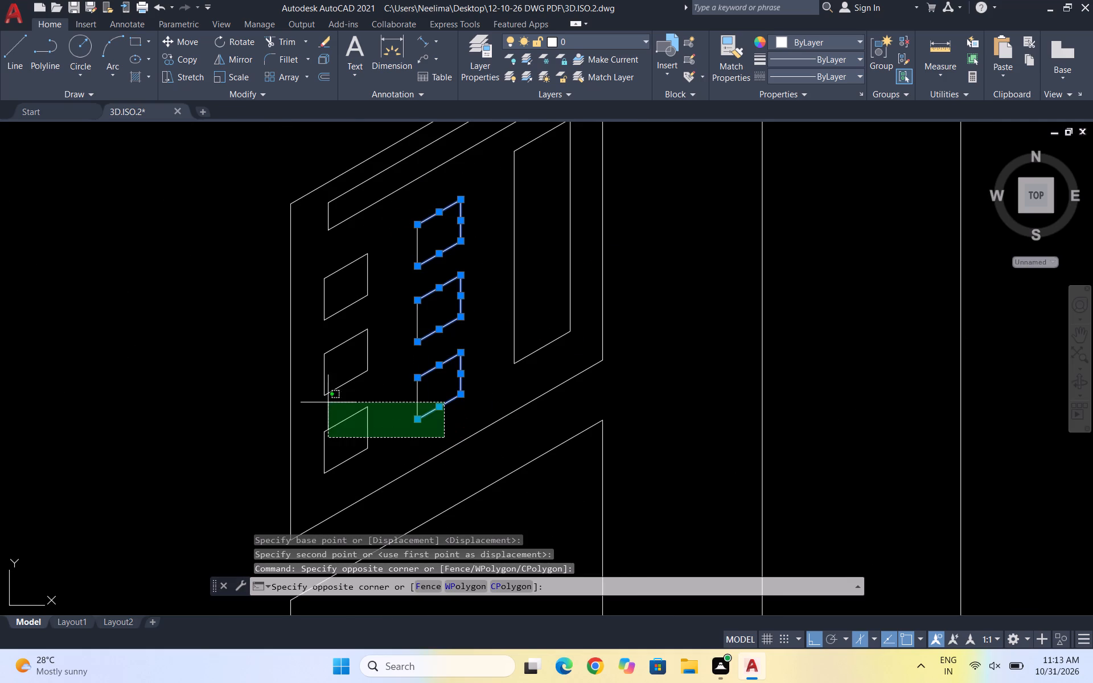
pyautogui.click(320, 230)
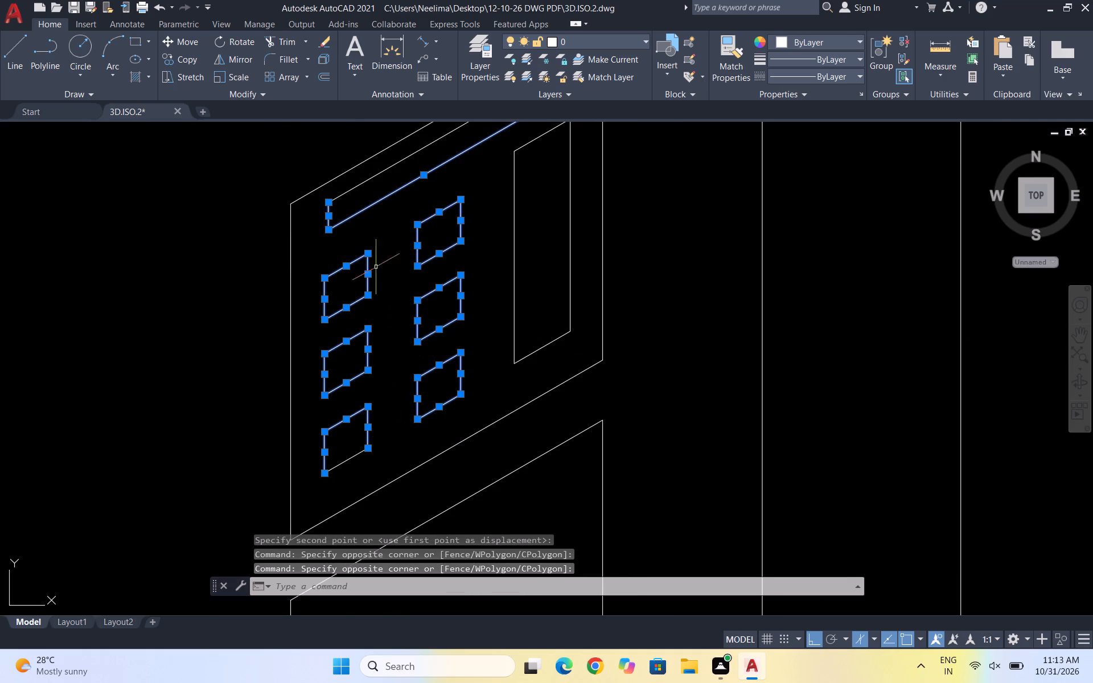
pyautogui.keyDown('shift'); pyautogui.moveTo(381, 211); pyautogui.dragTo(376, 209); pyautogui.keyUp('shift')
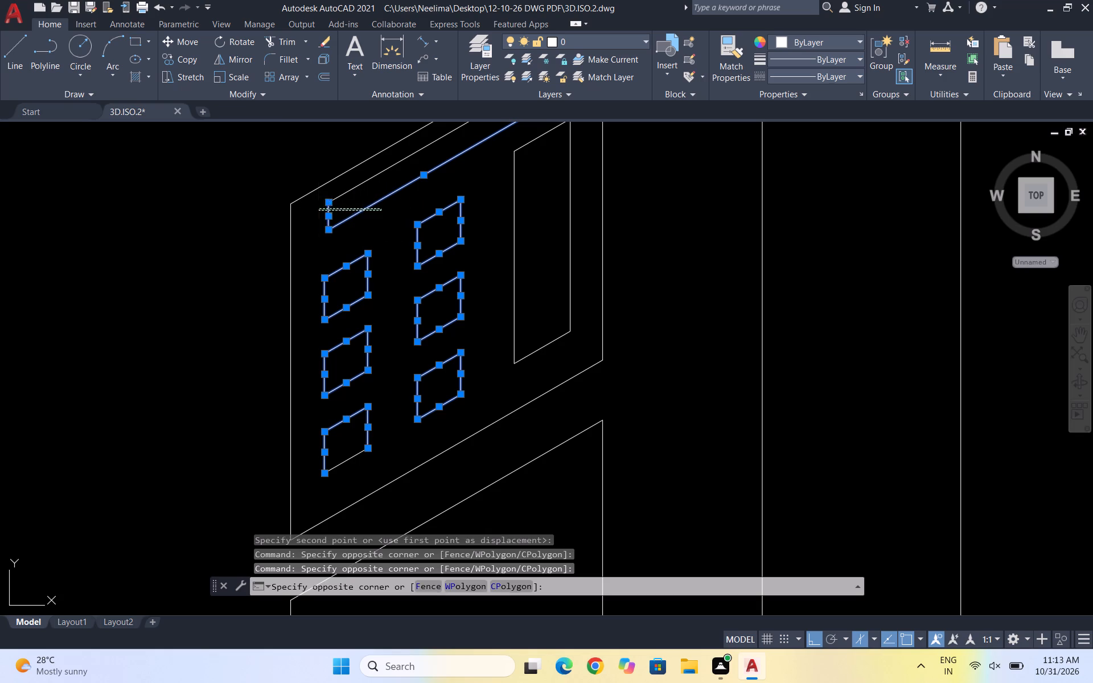
pyautogui.keyDown('shift'); pyautogui.click(319, 209); pyautogui.keyUp('shift')
pyautogui.scroll(-1, 454, 200)
pyautogui.scroll(3, 400, 345)
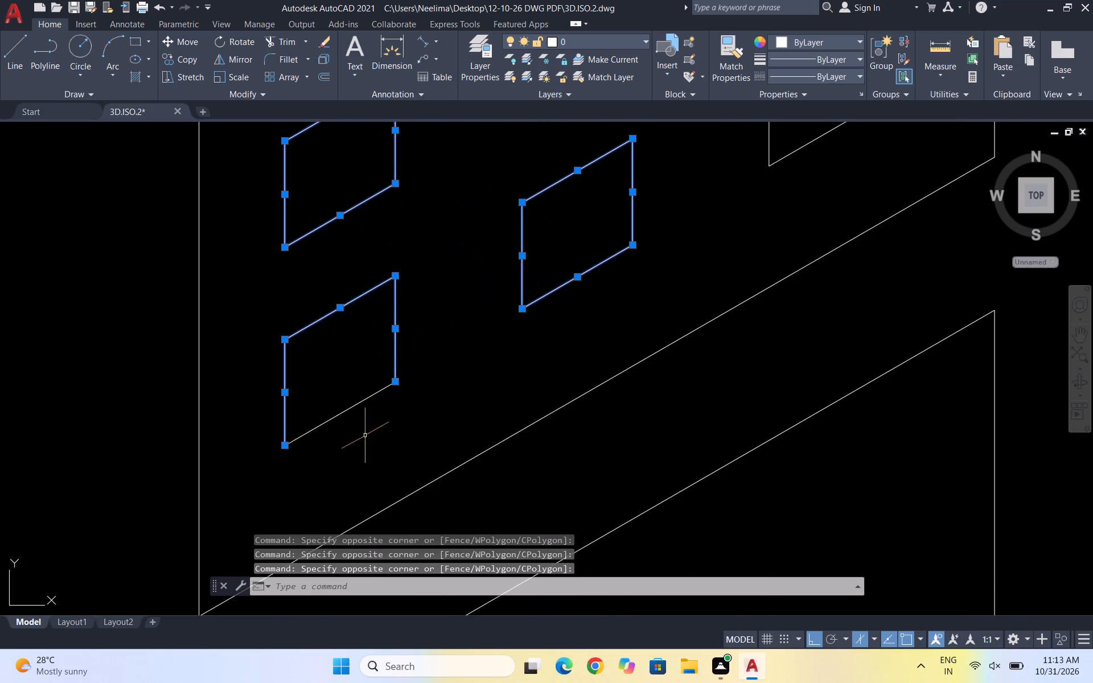
pyautogui.moveTo(365, 435); pyautogui.dragTo(352, 422)
pyautogui.click(331, 381)
pyautogui.scroll(-3, 349, 380)
pyautogui.press('m')
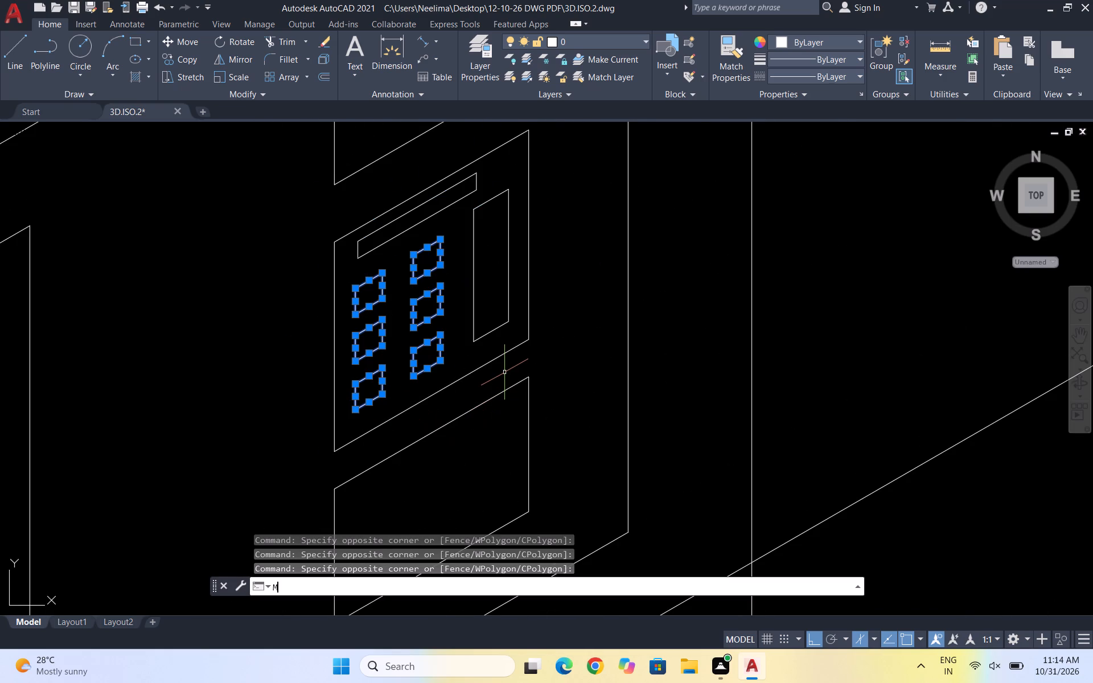
pyautogui.press('Return')
pyautogui.click(398, 330)
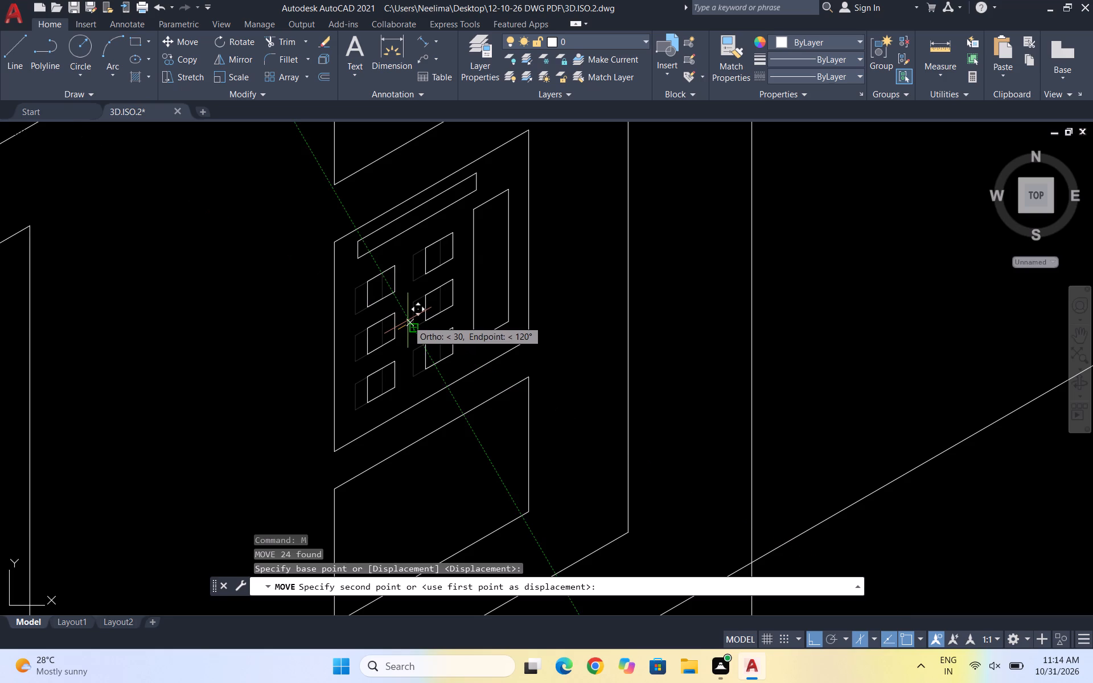
pyautogui.click(408, 320)
# Move the tall narrow rectangle slightly along the 30° axis toward the middle rectangle's right edge.
pyautogui.scroll(2, 516, 192)
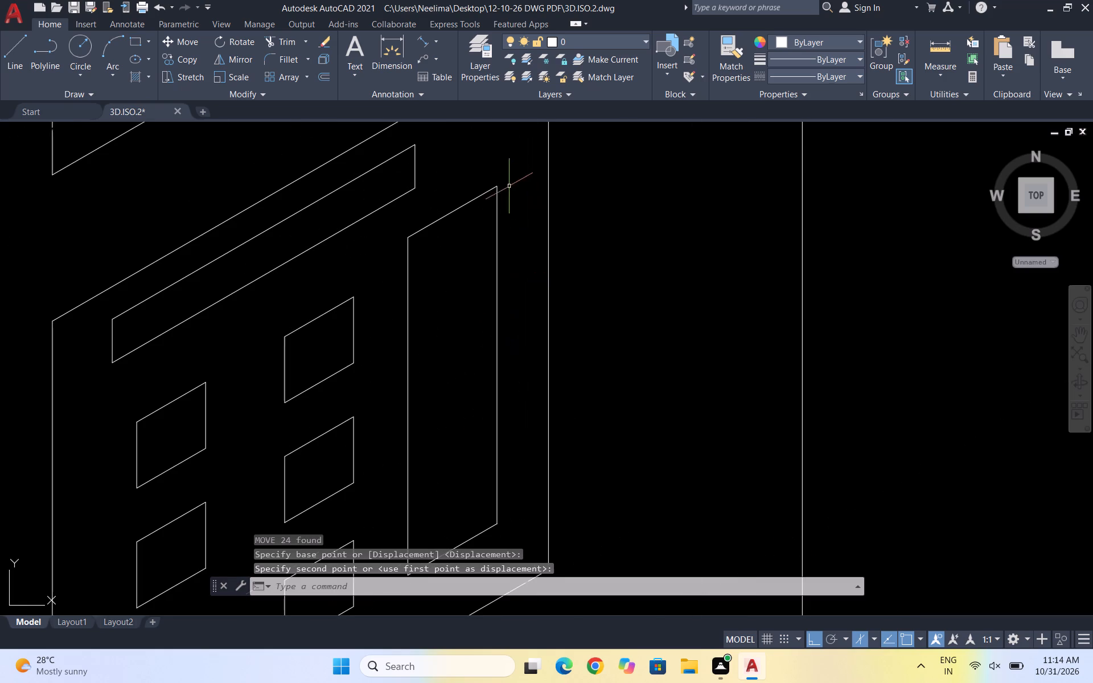
pyautogui.click(503, 208)
pyautogui.click(473, 187)
pyautogui.moveTo(453, 279); pyautogui.dragTo(445, 279)
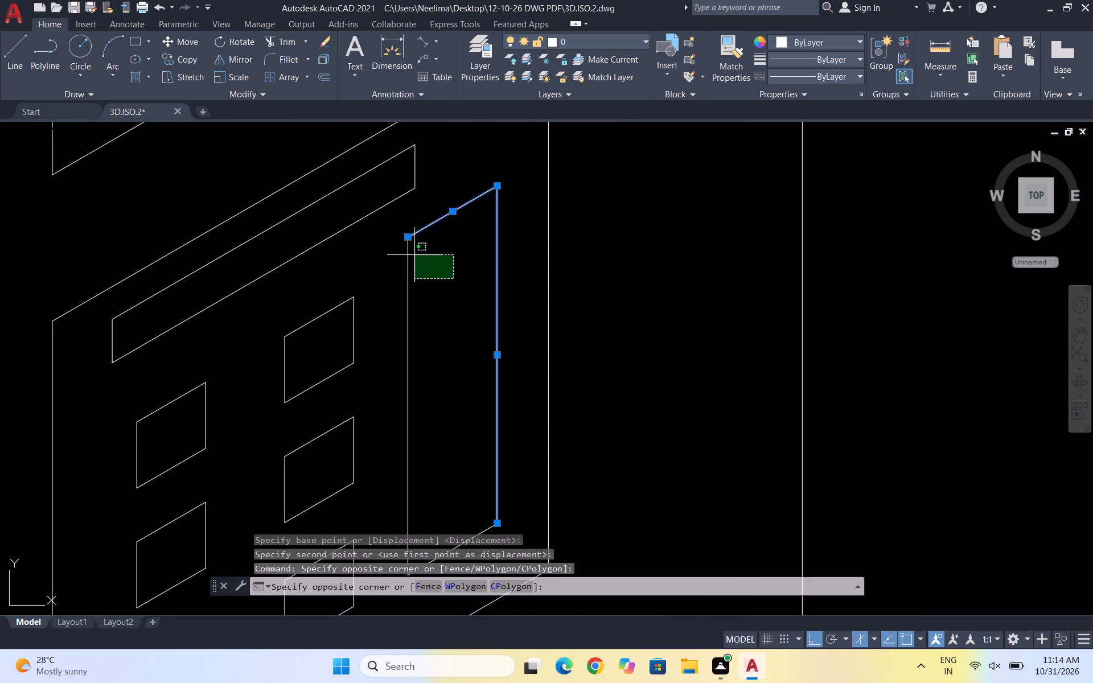
pyautogui.click(407, 252)
pyautogui.scroll(-2, 448, 218)
pyautogui.scroll(3, 460, 348)
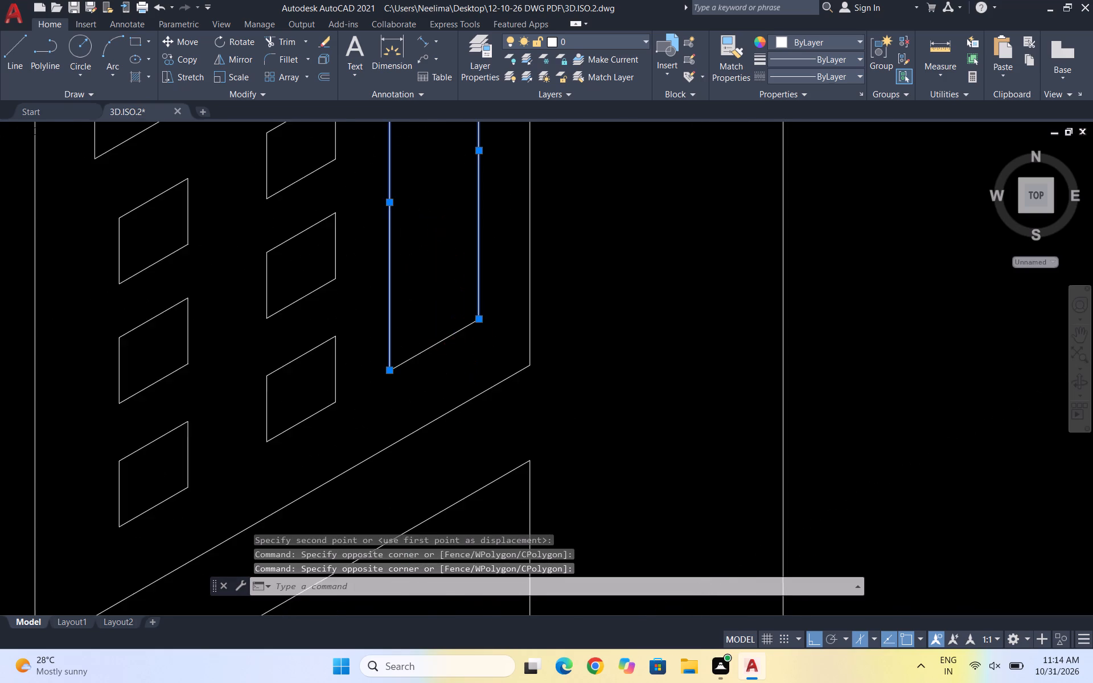
pyautogui.click(442, 315)
pyautogui.click(434, 338)
pyautogui.click(446, 353)
pyautogui.scroll(-2, 475, 336)
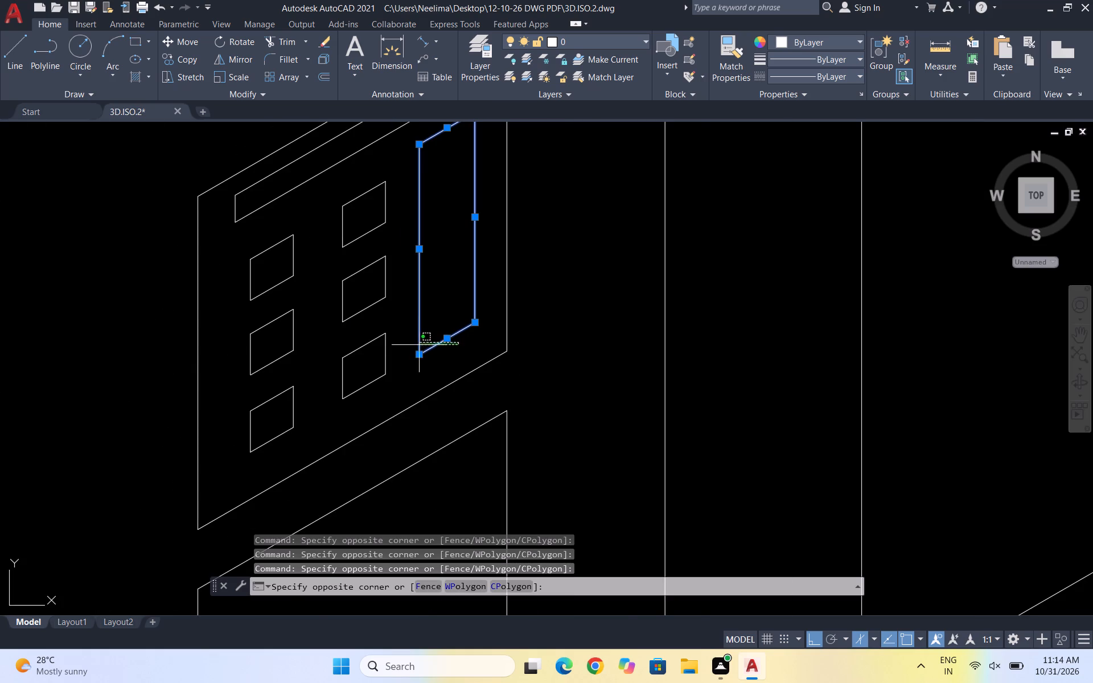
pyautogui.click(423, 339)
pyautogui.scroll(-1, 430, 338)
pyautogui.press('m')
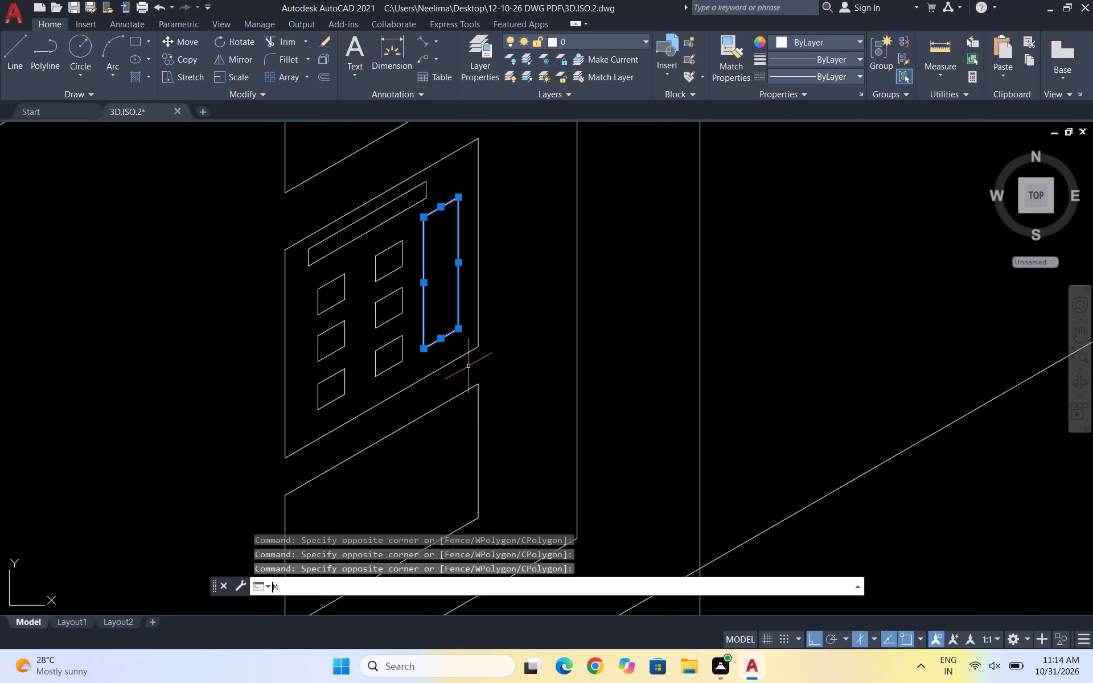
pyautogui.press('Return')
pyautogui.scroll(1, 425, 207)
pyautogui.scroll(1, 475, 326)
pyautogui.click(435, 307)
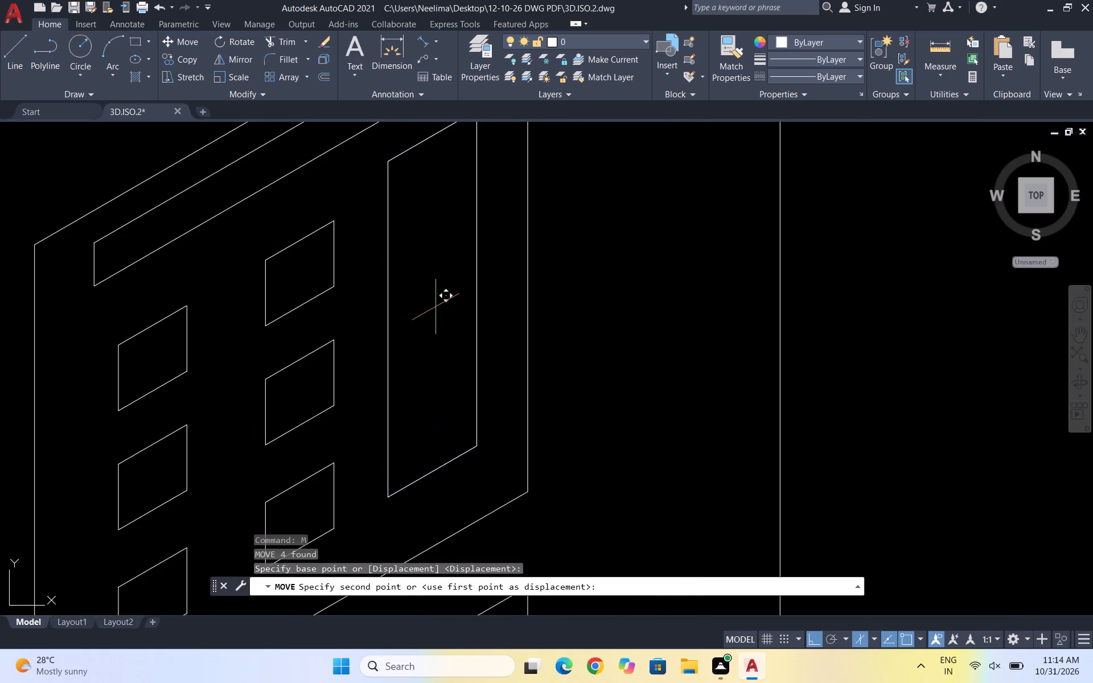
pyautogui.click(442, 302)
# Draw a short line about 2 units long at 30° between the large inset frame and the column of three rectangles.
pyautogui.scroll(-3, 479, 272)
pyautogui.scroll(-1, 573, 292)
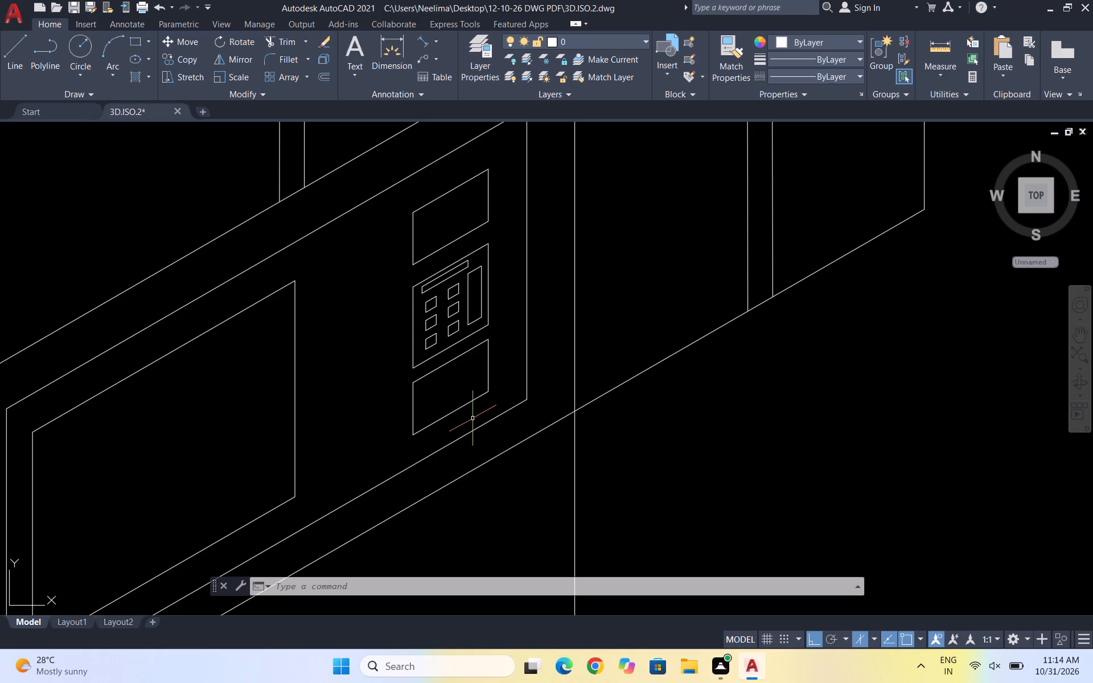
pyautogui.press('Escape')
pyautogui.press('l')
pyautogui.press('Return')
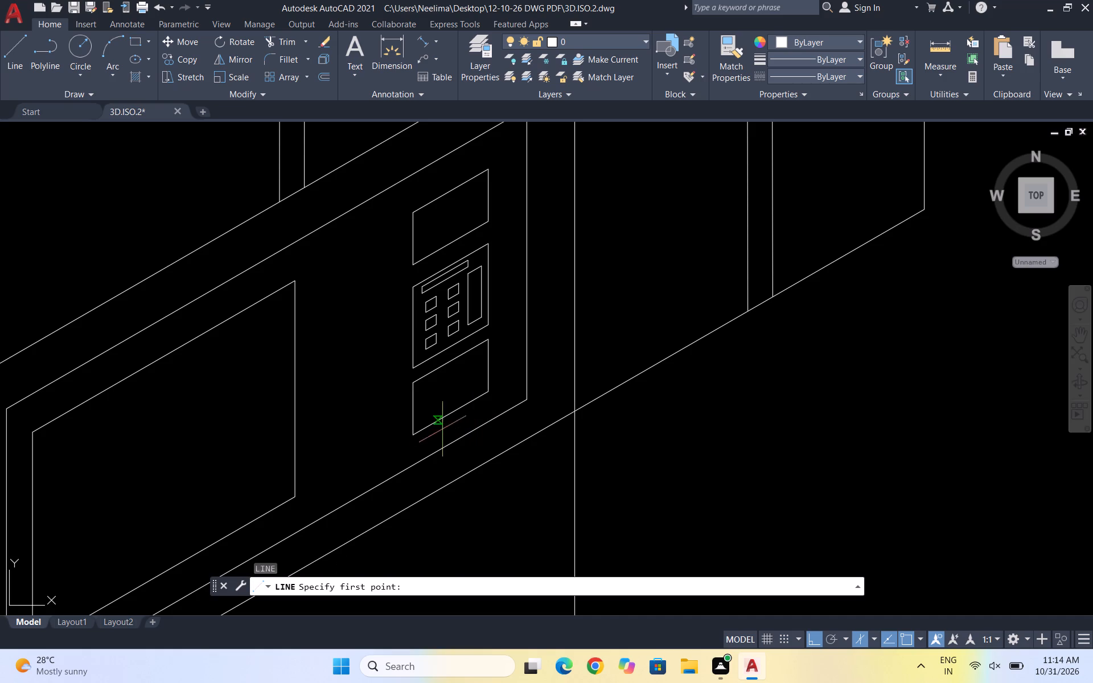
pyautogui.click(340, 310)
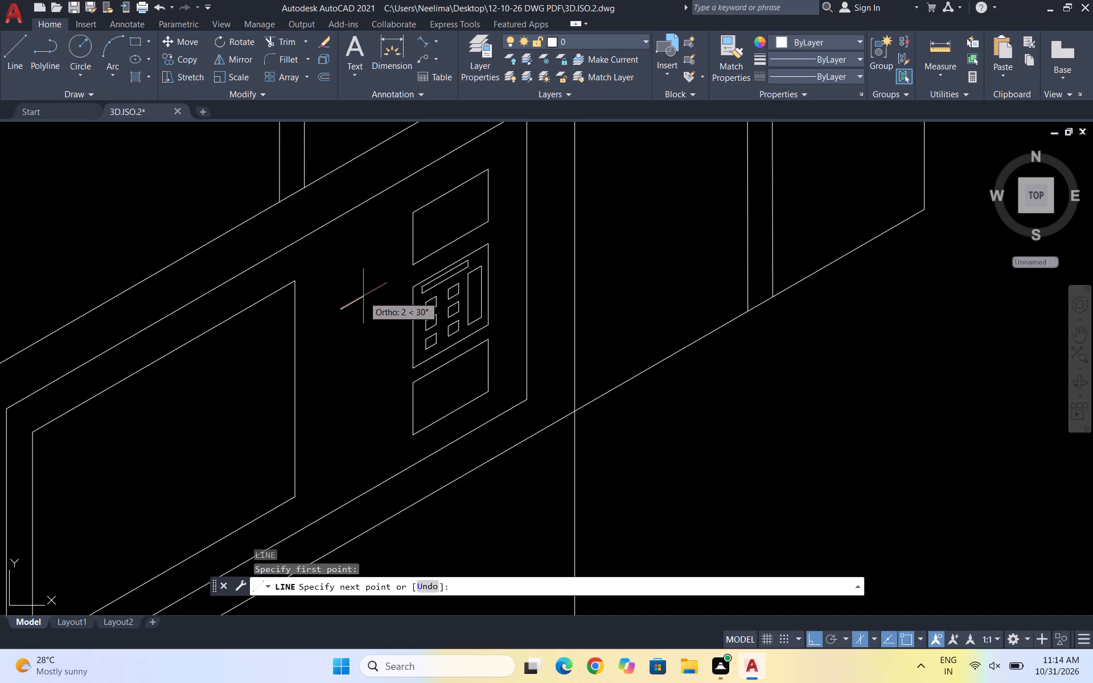
pyautogui.click(363, 296)
pyautogui.press('Escape')
# Copy the short 30° line about 10 units straight down.
pyautogui.scroll(3, 359, 298)
pyautogui.moveTo(352, 332); pyautogui.dragTo(325, 302)
pyautogui.click(295, 286)
pyautogui.scroll(-3, 309, 286)
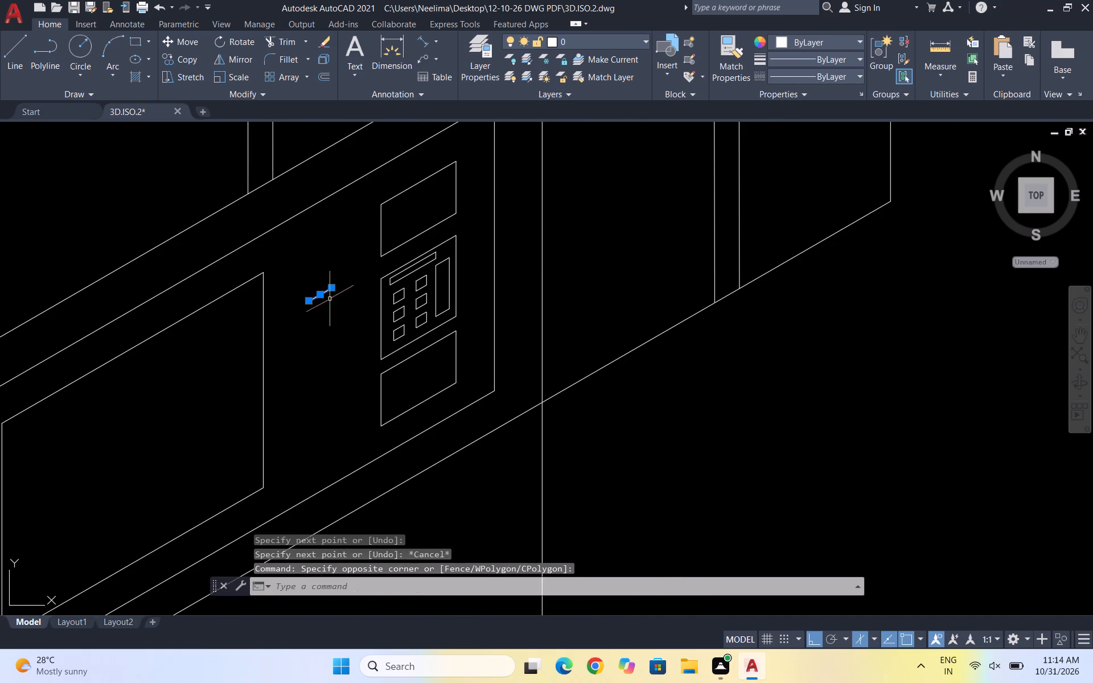
pyautogui.write('CO')
pyautogui.press('Return')
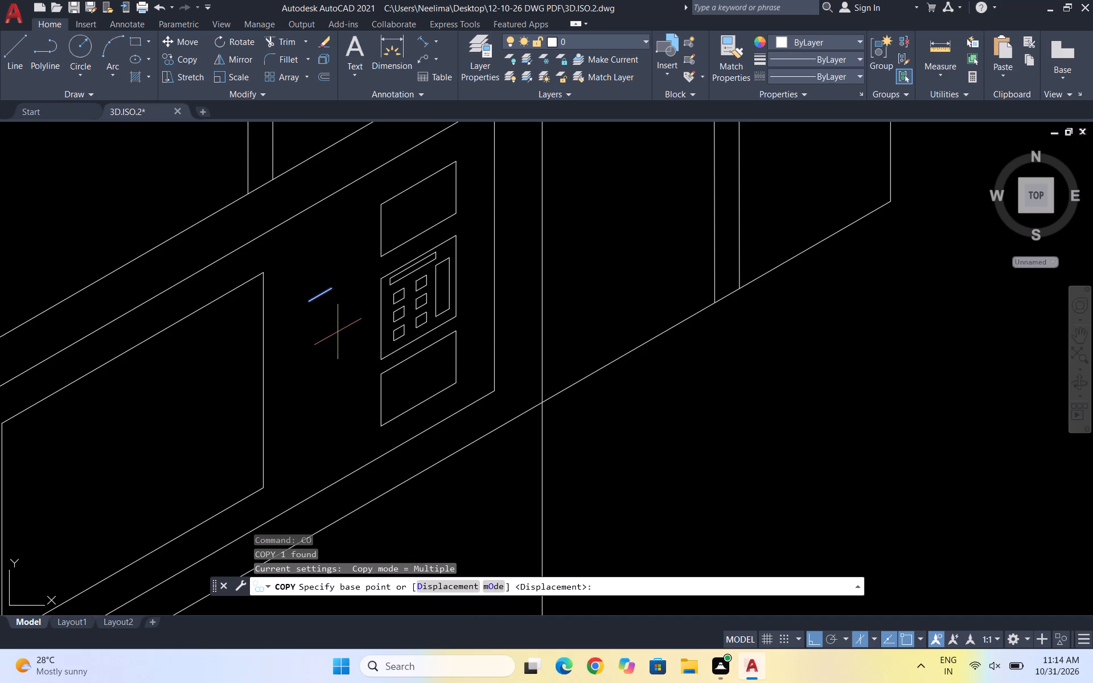
pyautogui.click(306, 299)
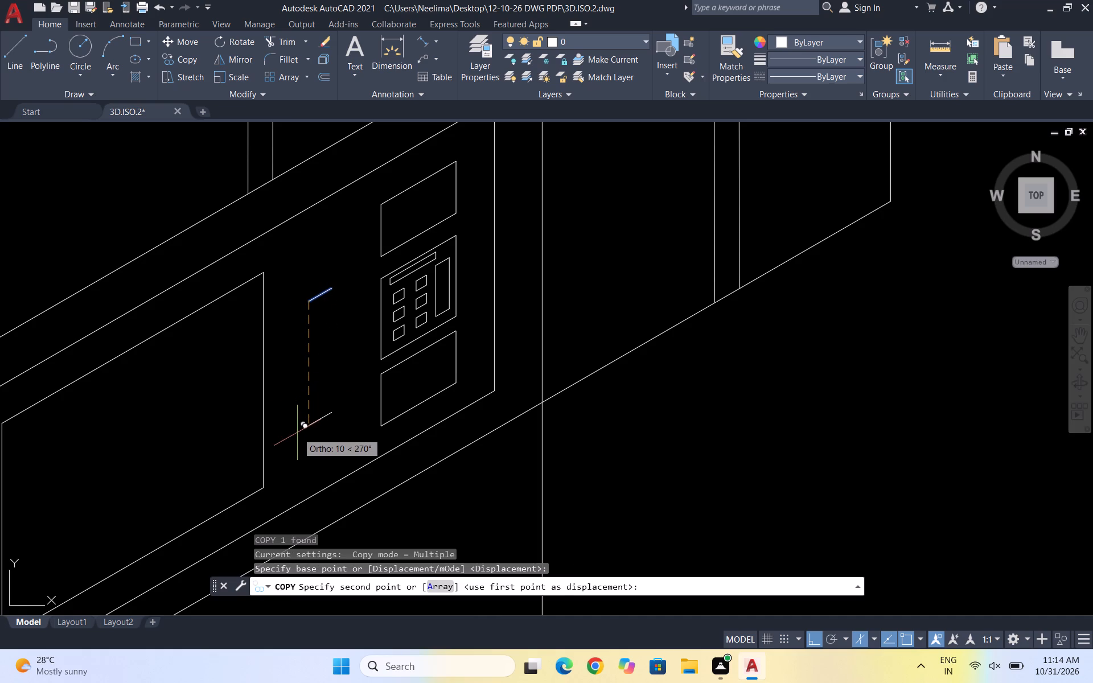
pyautogui.click(298, 435)
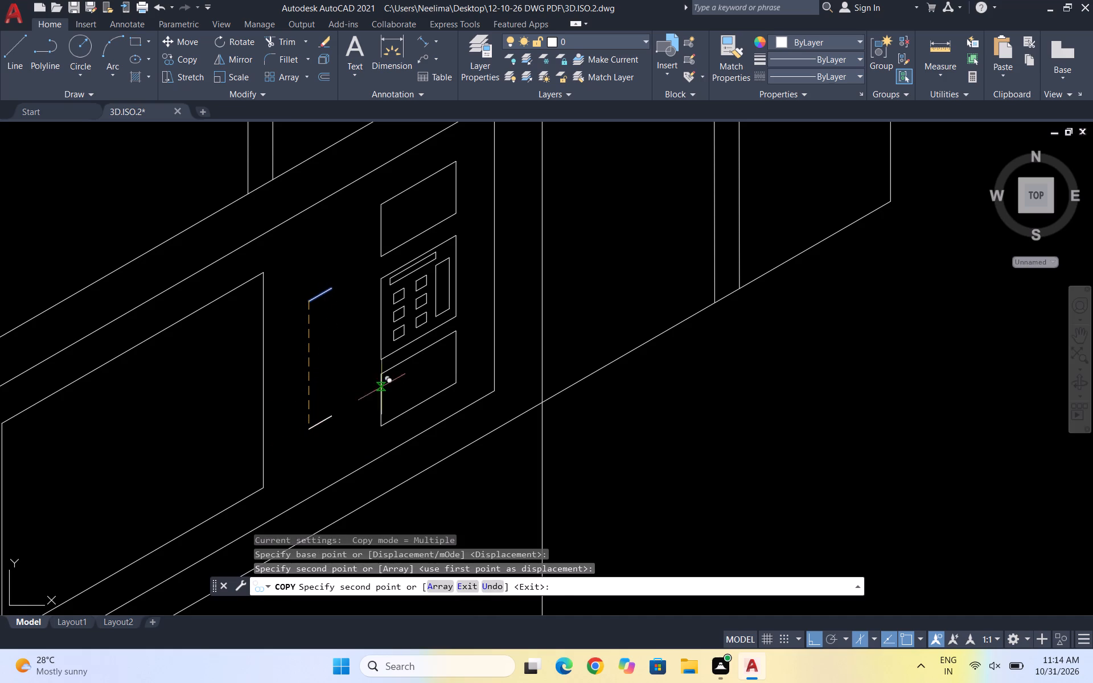
pyautogui.press('Escape')
# Draw a curved spline from the upper short line's right end through the lower line's right end to the lower line's midpoint.
pyautogui.write('SPL')
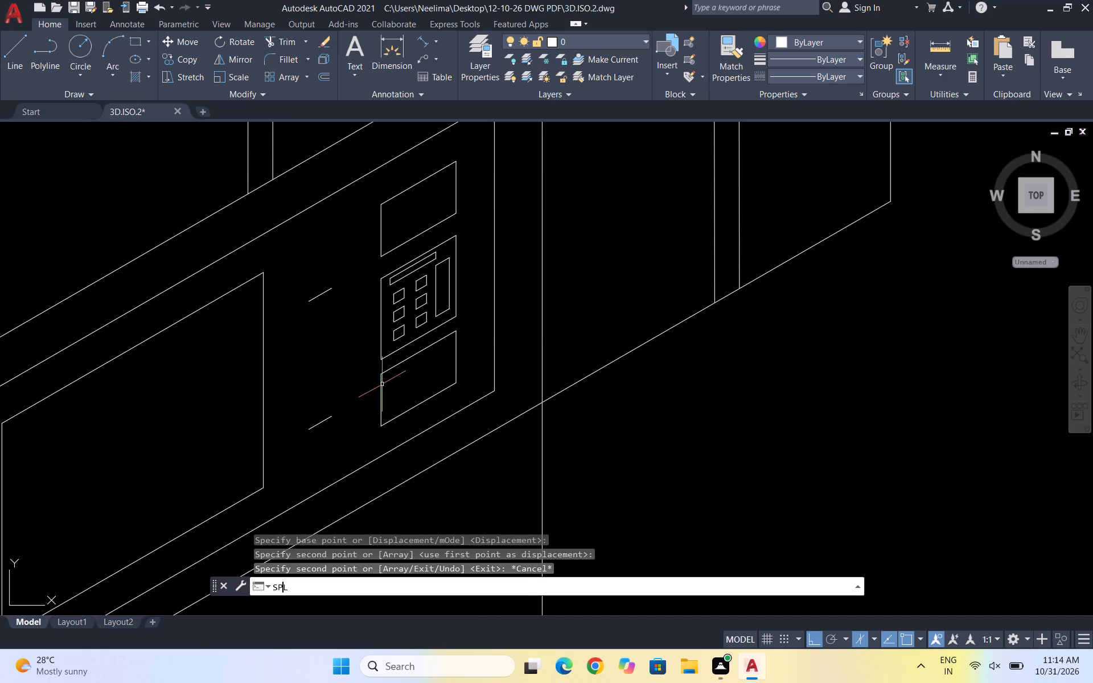
pyautogui.press('Return')
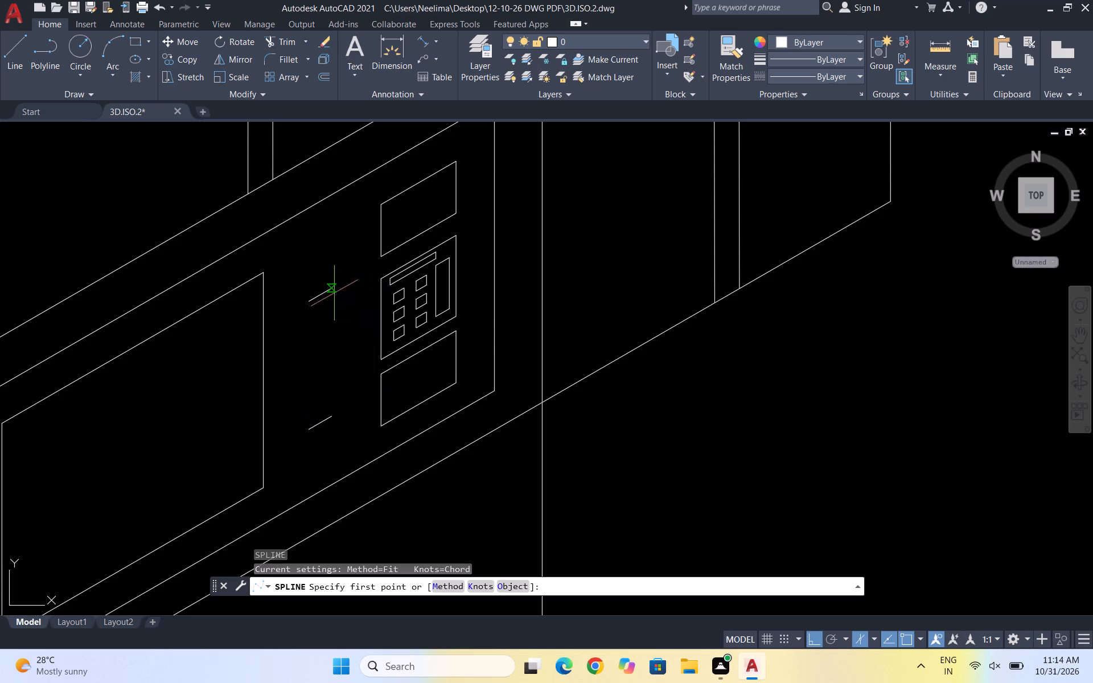
pyautogui.click(330, 291)
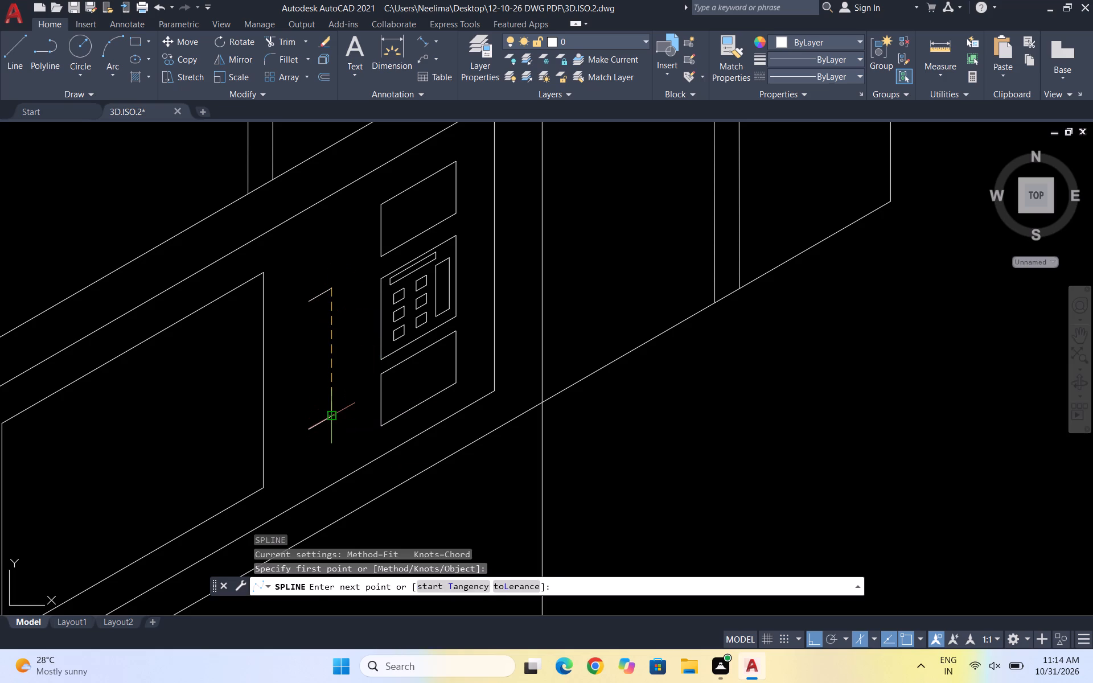
pyautogui.click(334, 416)
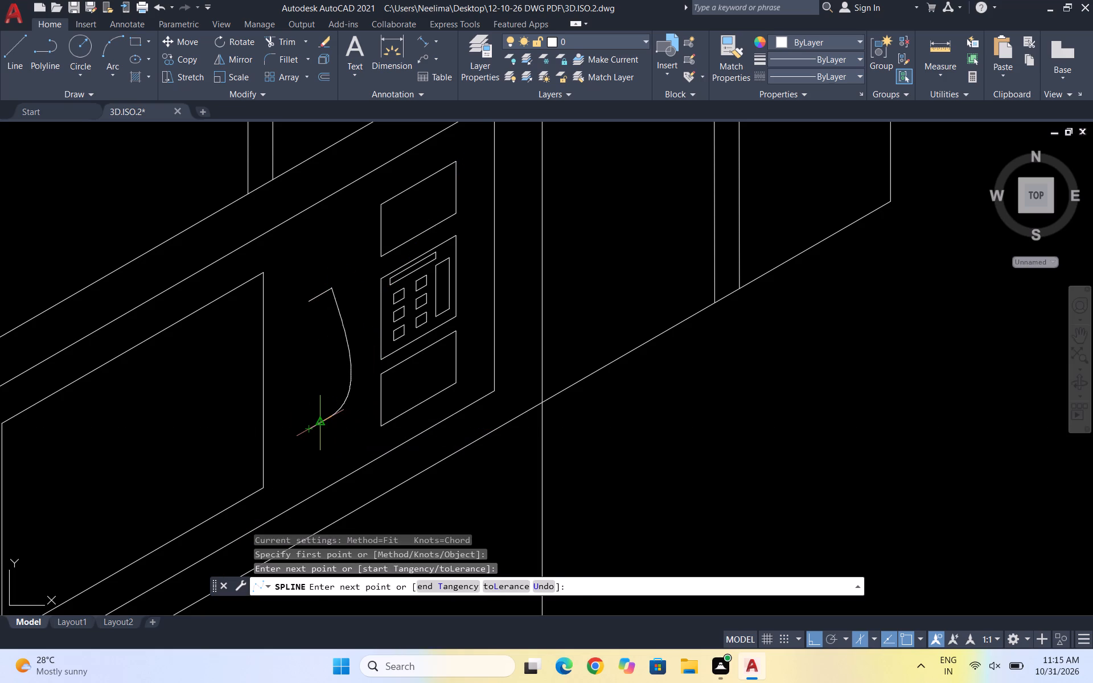
pyautogui.click(322, 419)
pyautogui.press('space')
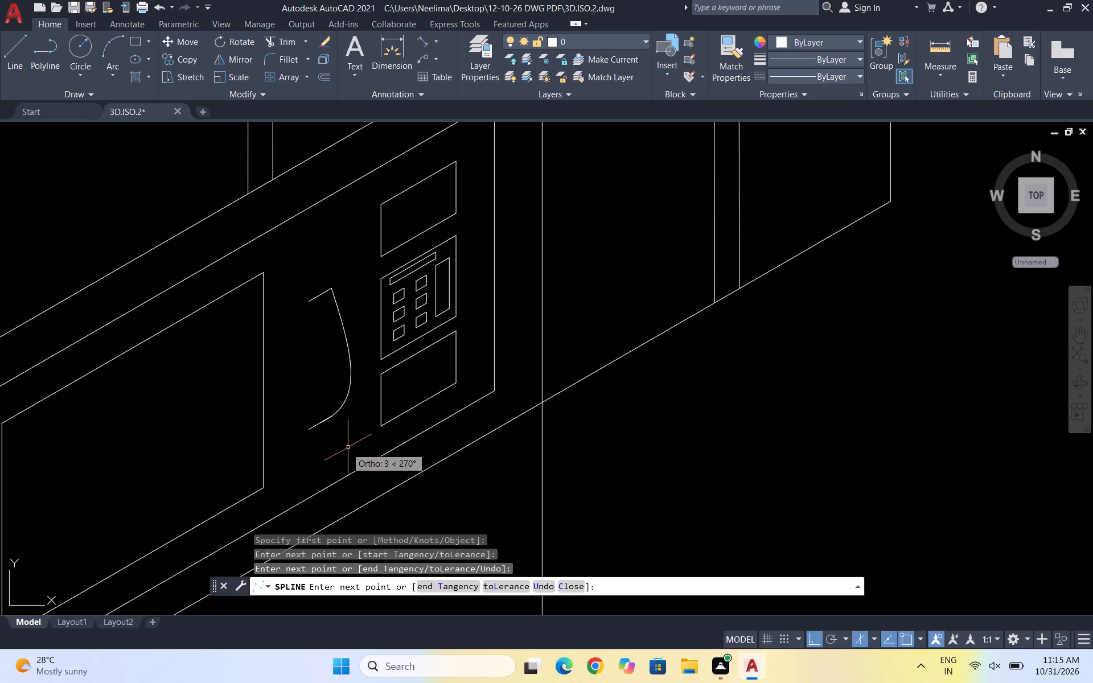
# Copy the curved spline from the upper short line's right end to its left end, forming the handle's second edge.
pyautogui.scroll(2, 344, 346)
pyautogui.moveTo(373, 357); pyautogui.dragTo(361, 357)
pyautogui.click(307, 357)
pyautogui.scroll(-1, 320, 377)
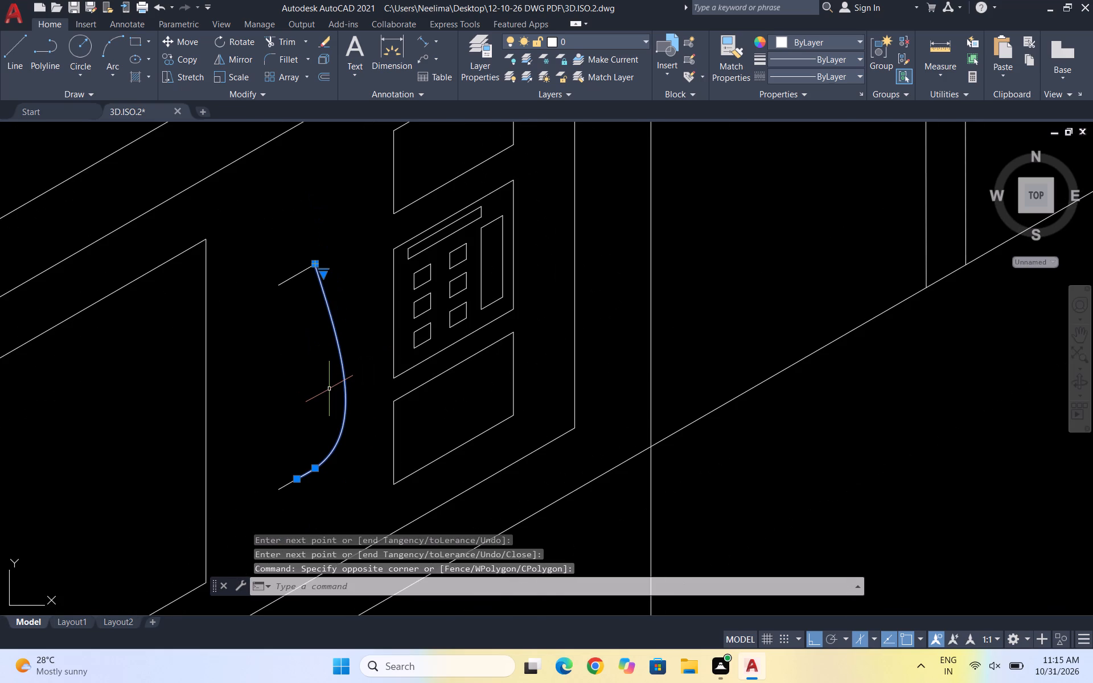
pyautogui.write('CO')
pyautogui.press('Return')
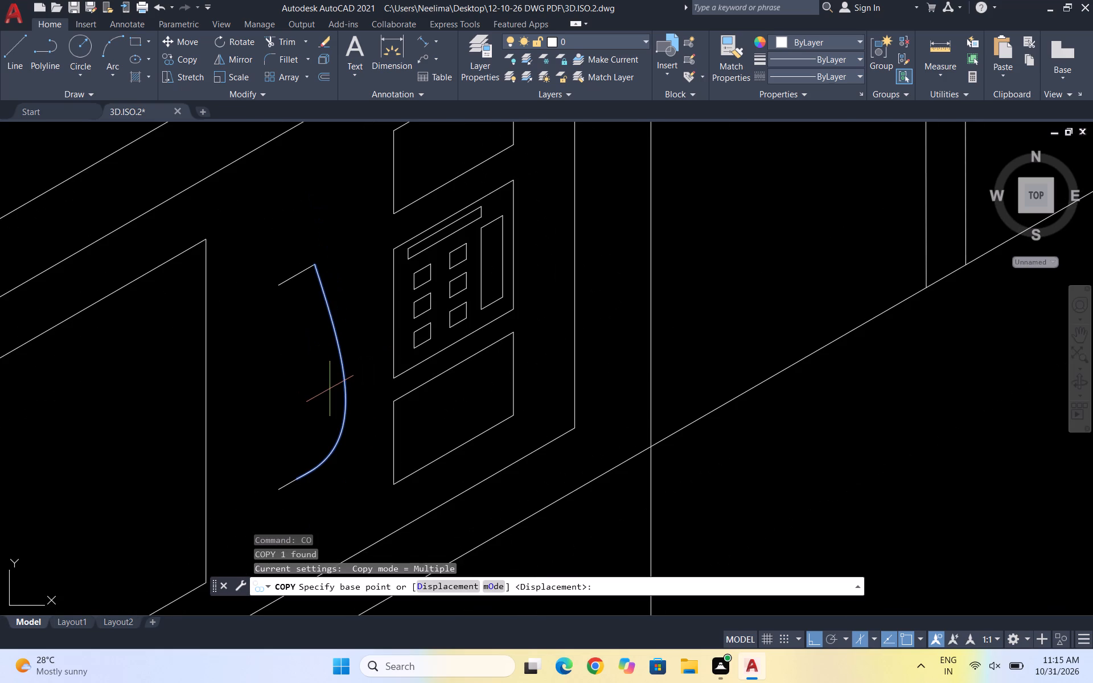
pyautogui.click(317, 266)
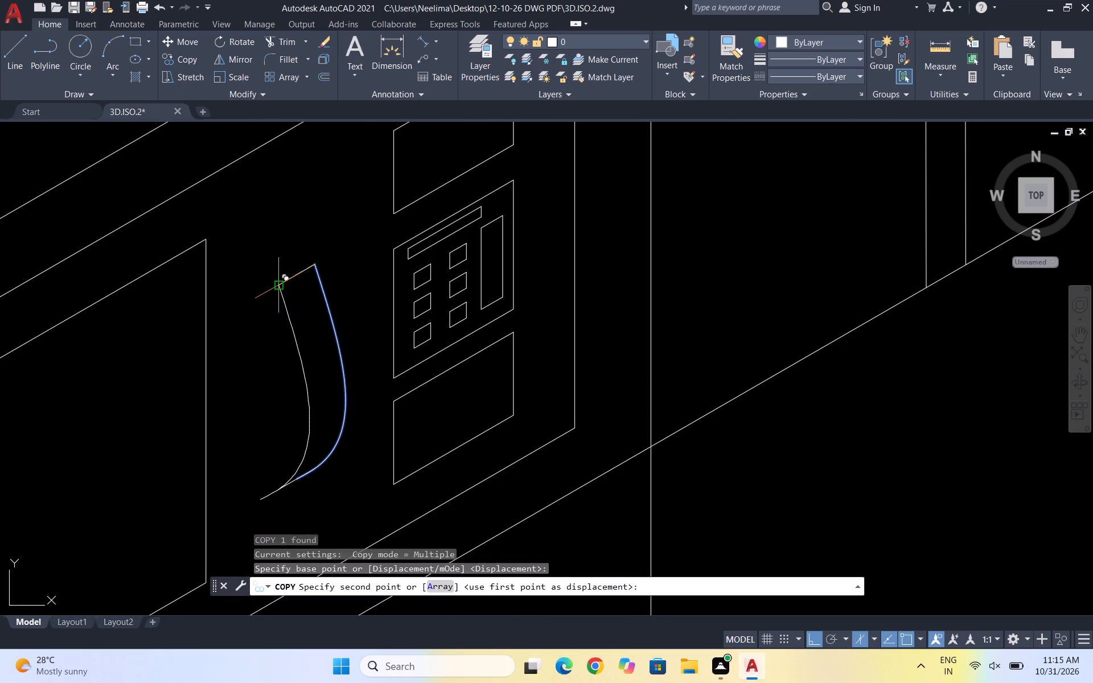
pyautogui.click(278, 287)
pyautogui.press('Escape')
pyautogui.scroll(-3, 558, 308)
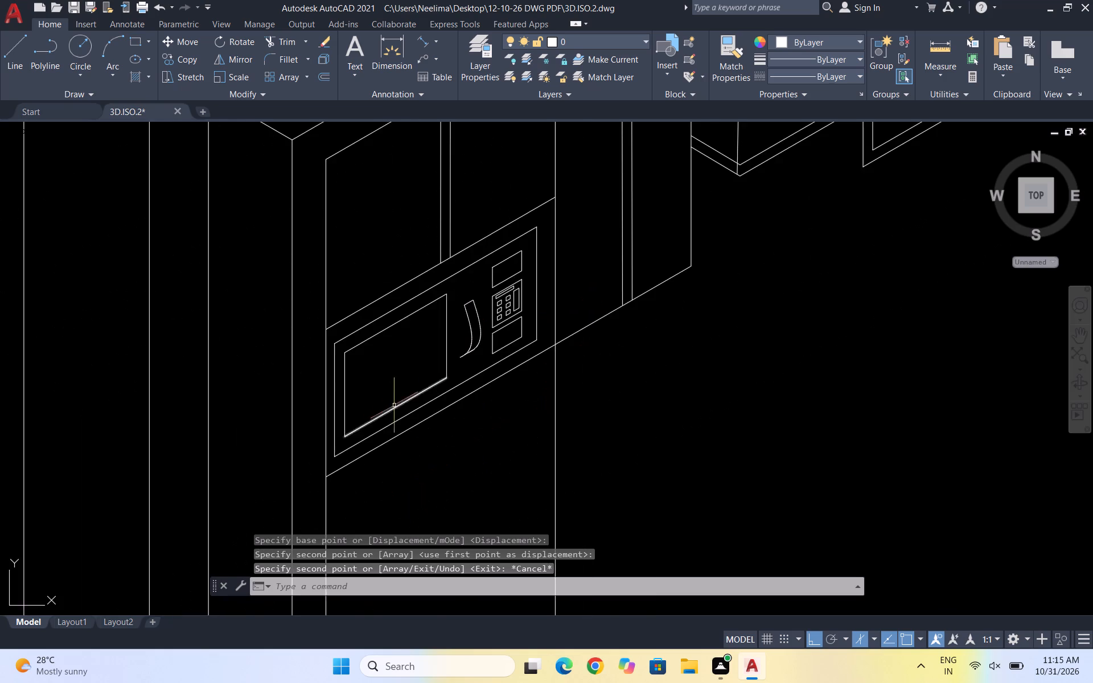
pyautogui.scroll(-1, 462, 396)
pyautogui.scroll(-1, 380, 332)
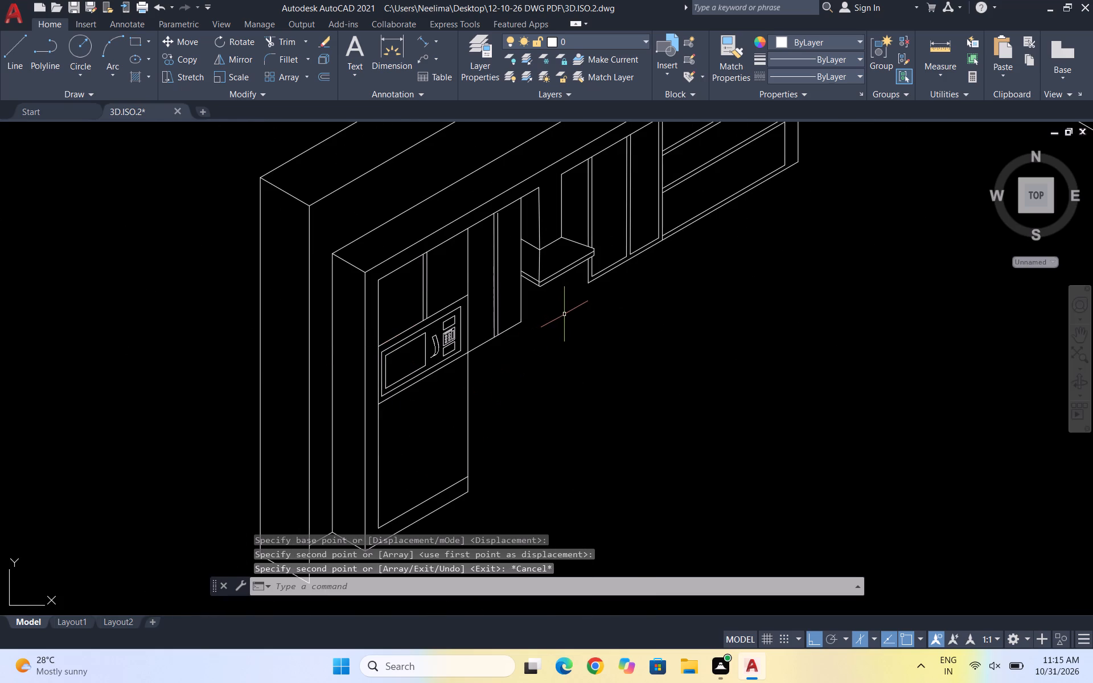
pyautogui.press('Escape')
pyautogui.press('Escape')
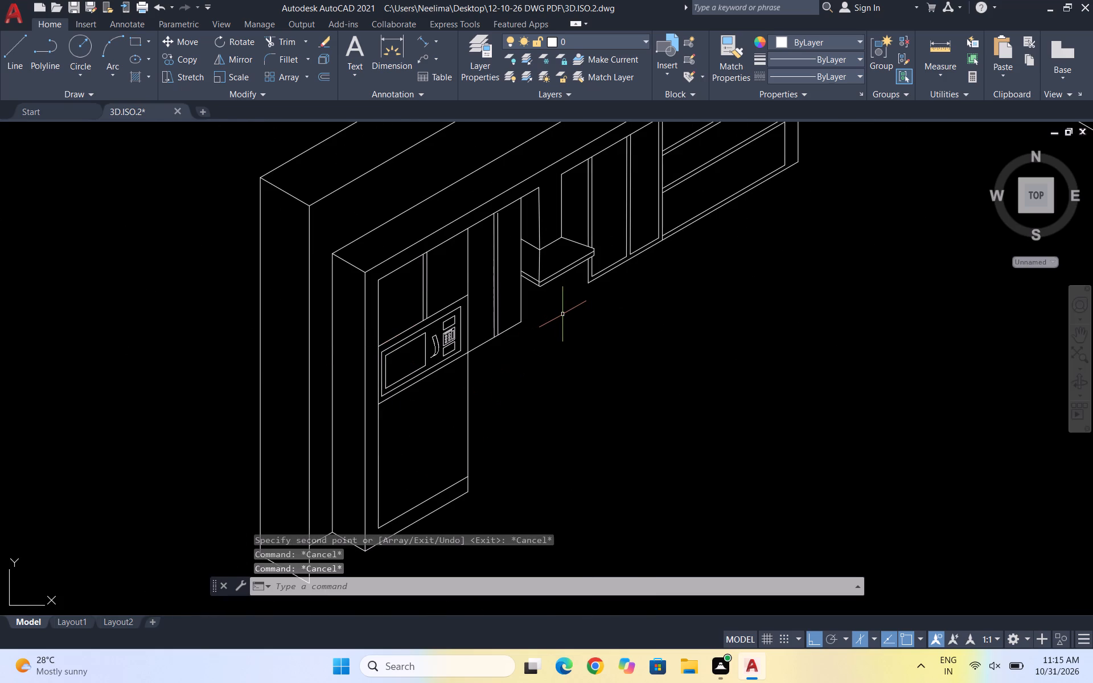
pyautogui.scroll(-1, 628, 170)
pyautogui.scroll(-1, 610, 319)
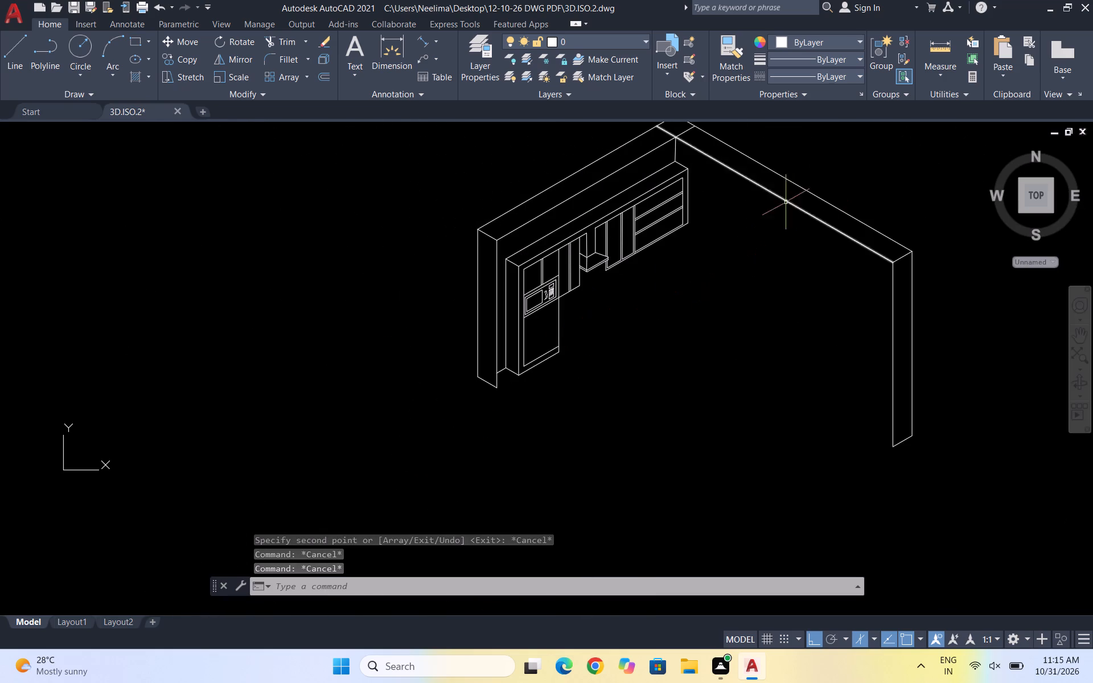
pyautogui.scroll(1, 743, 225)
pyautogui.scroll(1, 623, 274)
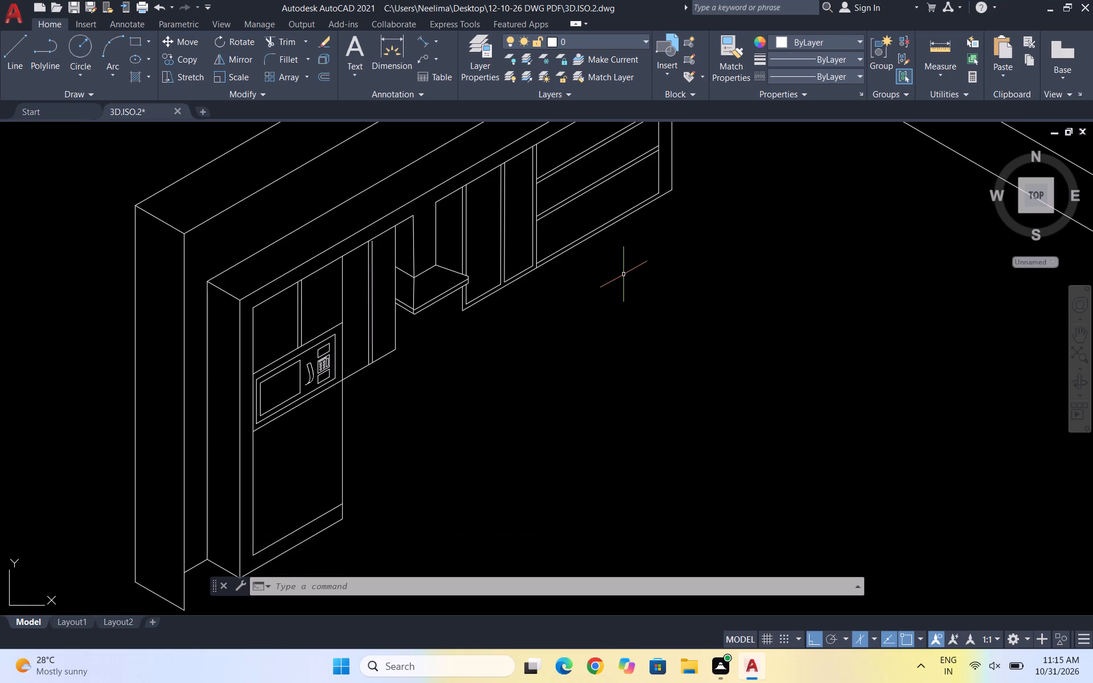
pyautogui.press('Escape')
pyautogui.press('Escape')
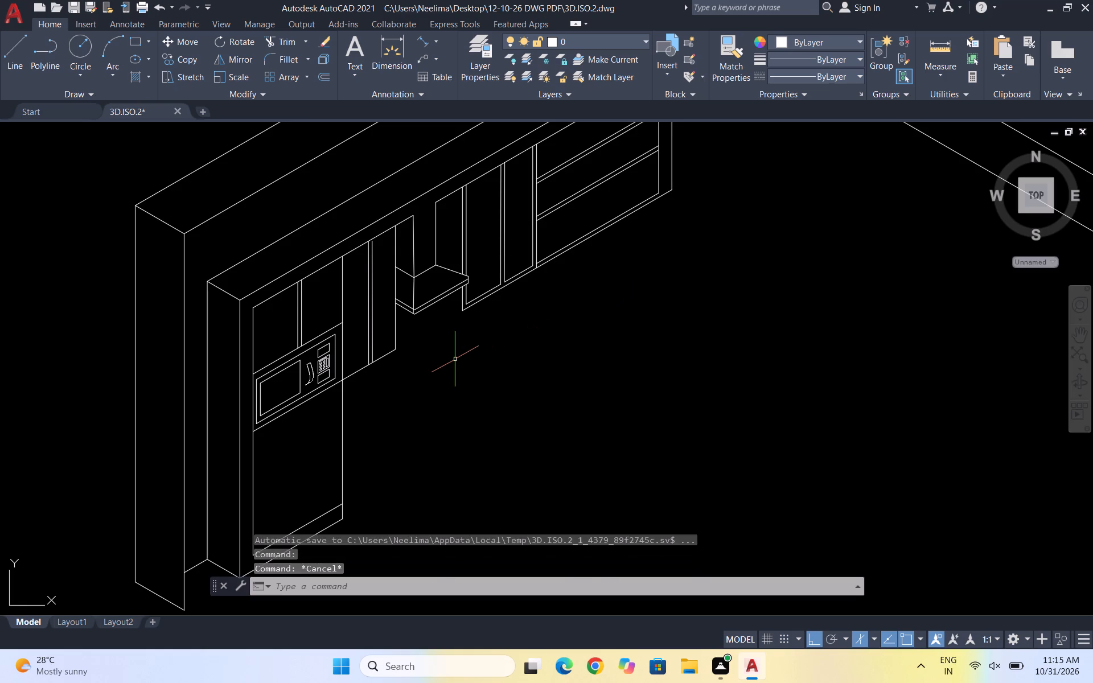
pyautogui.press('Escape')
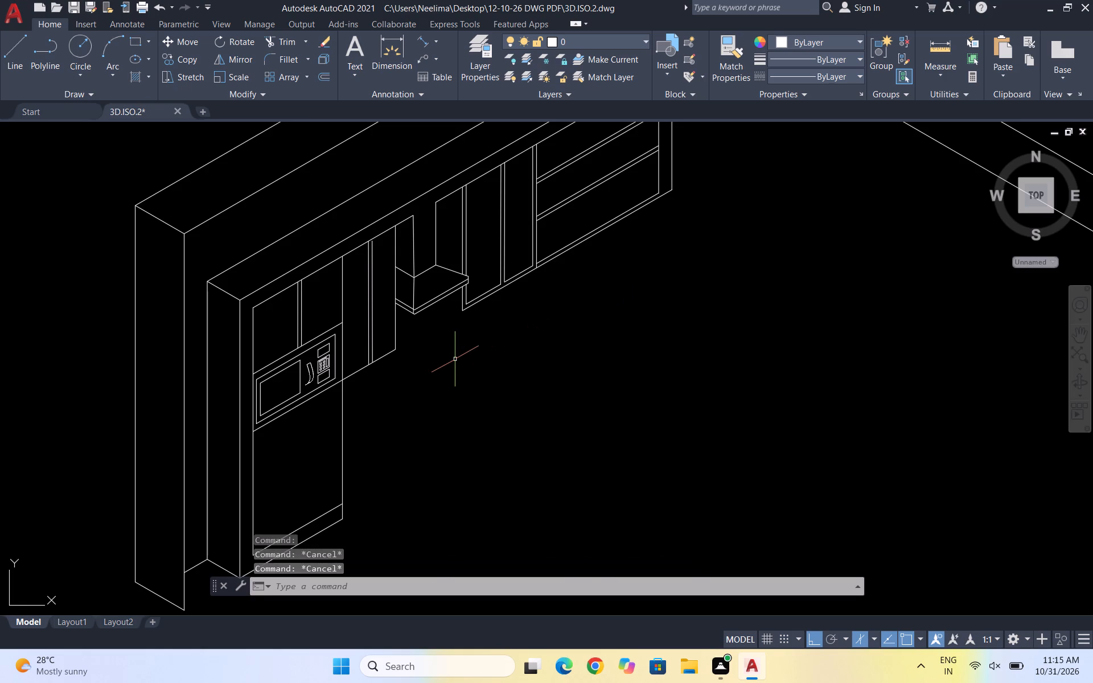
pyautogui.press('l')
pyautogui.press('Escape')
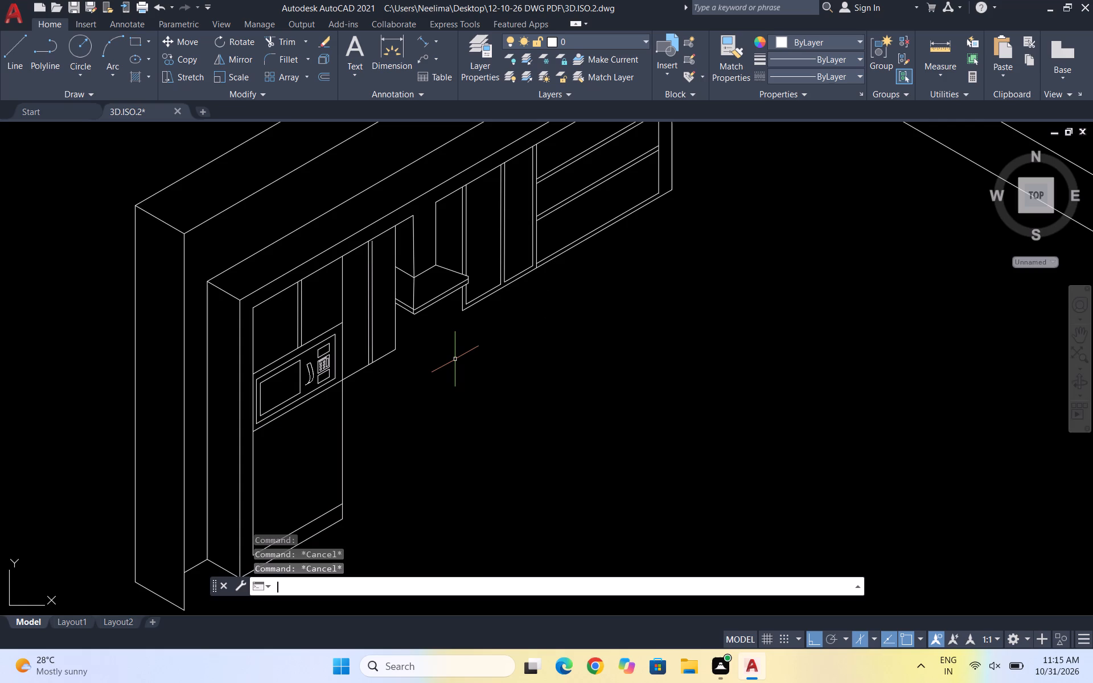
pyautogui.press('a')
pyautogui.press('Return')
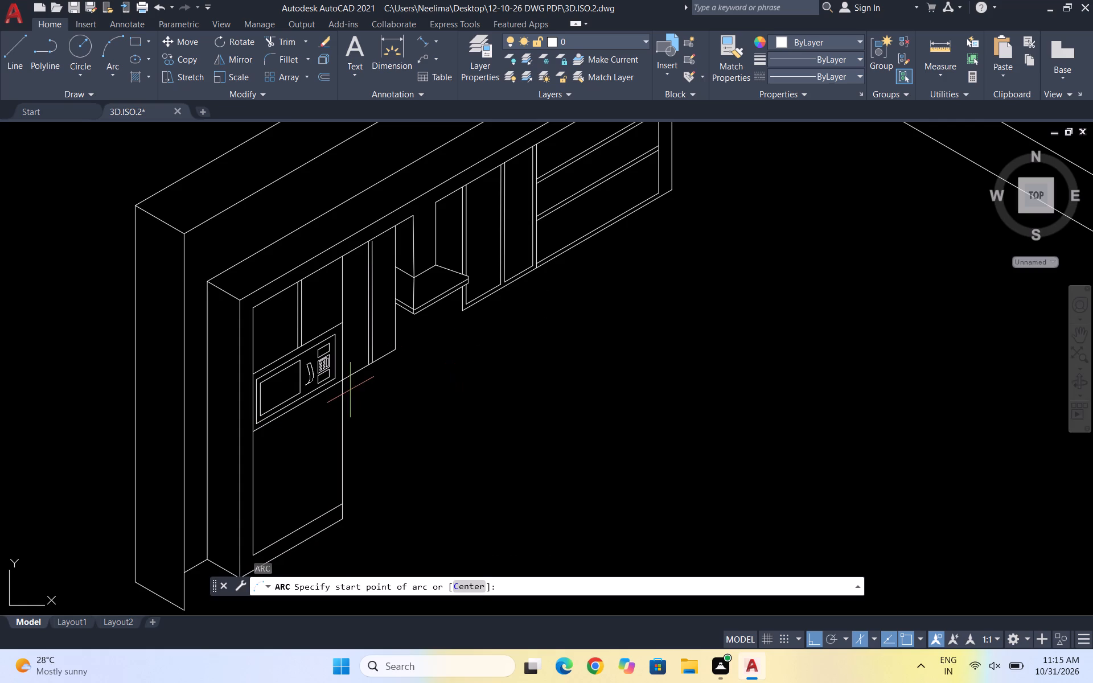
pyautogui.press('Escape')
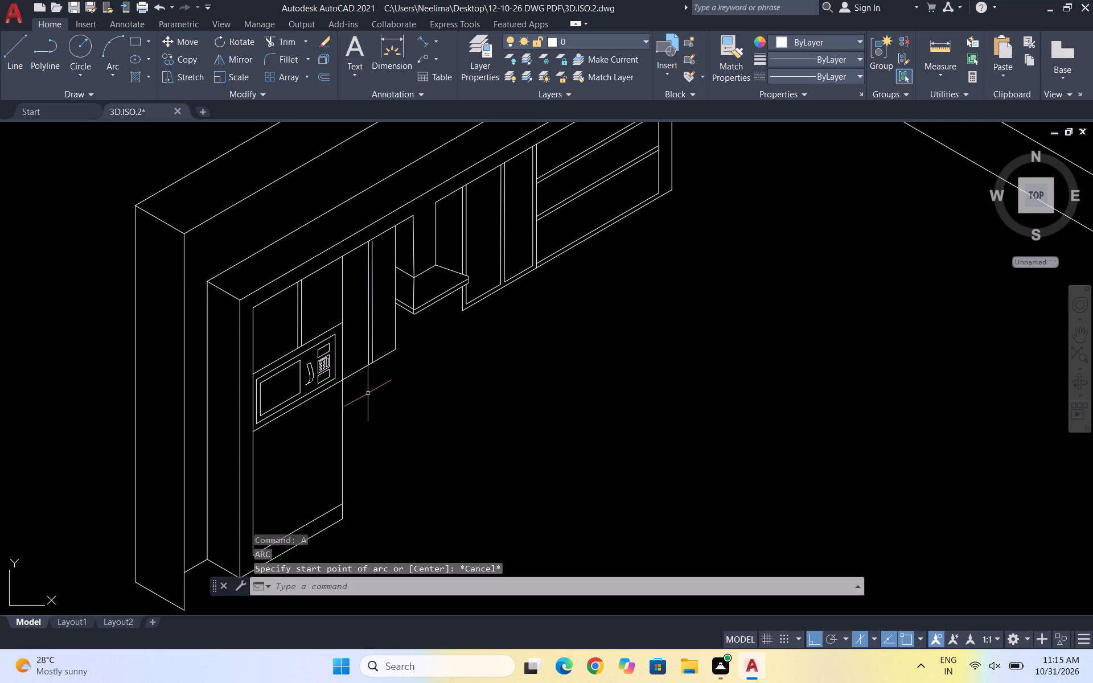
# Draw a 30° line across the tall cabinet just below the inset unit, plus a short line from its right end back to the unit's bottom edge.
pyautogui.press('l')
pyautogui.press('Return')
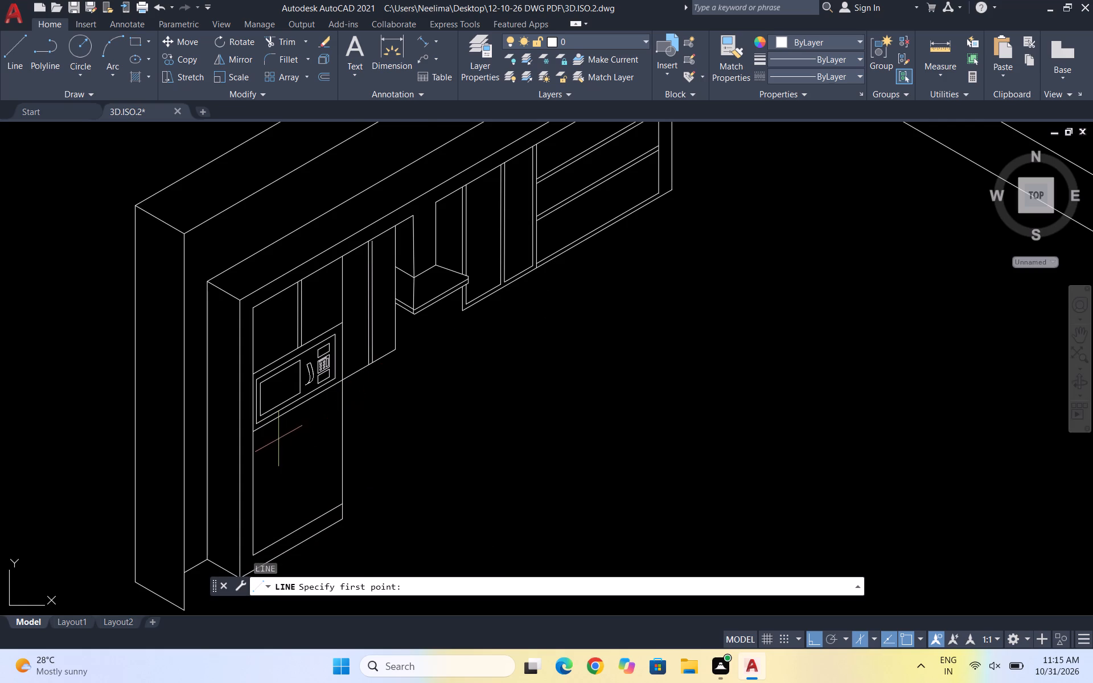
pyautogui.scroll(3, 278, 439)
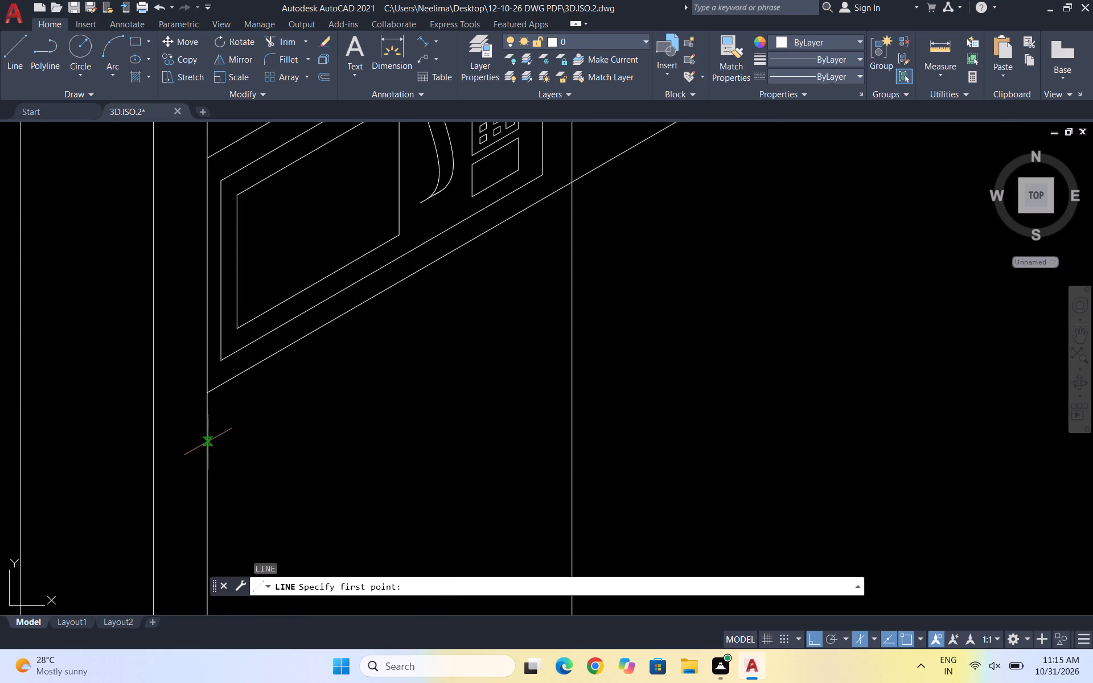
pyautogui.click(208, 428)
pyautogui.scroll(-2, 385, 351)
pyautogui.scroll(3, 448, 306)
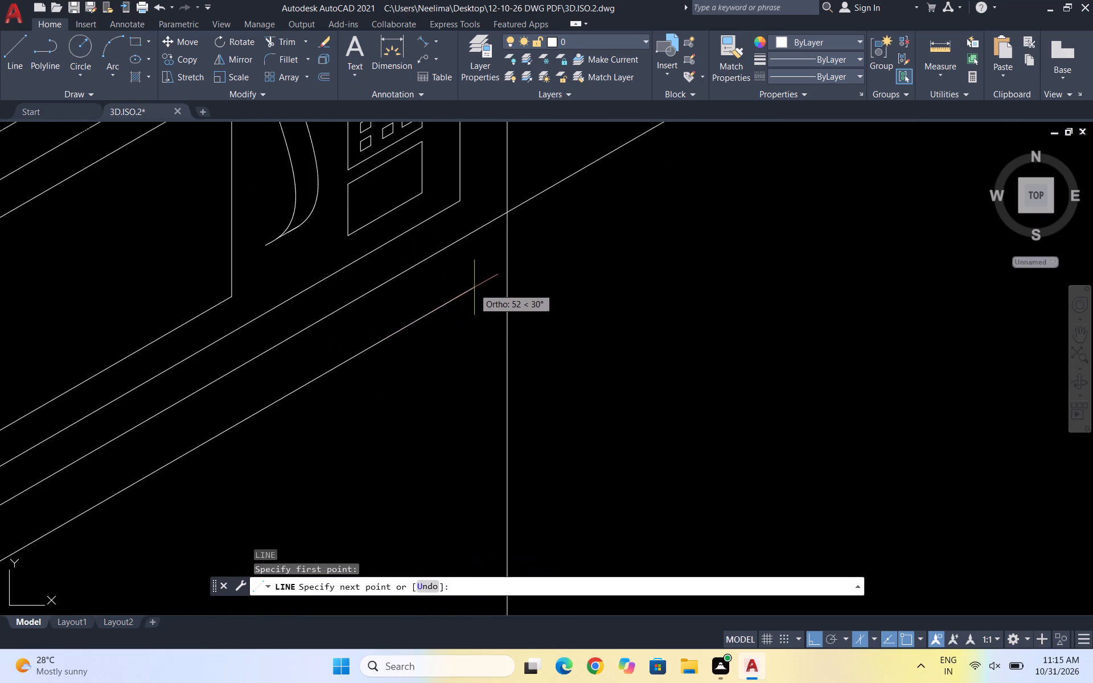
pyautogui.scroll(1, 500, 280)
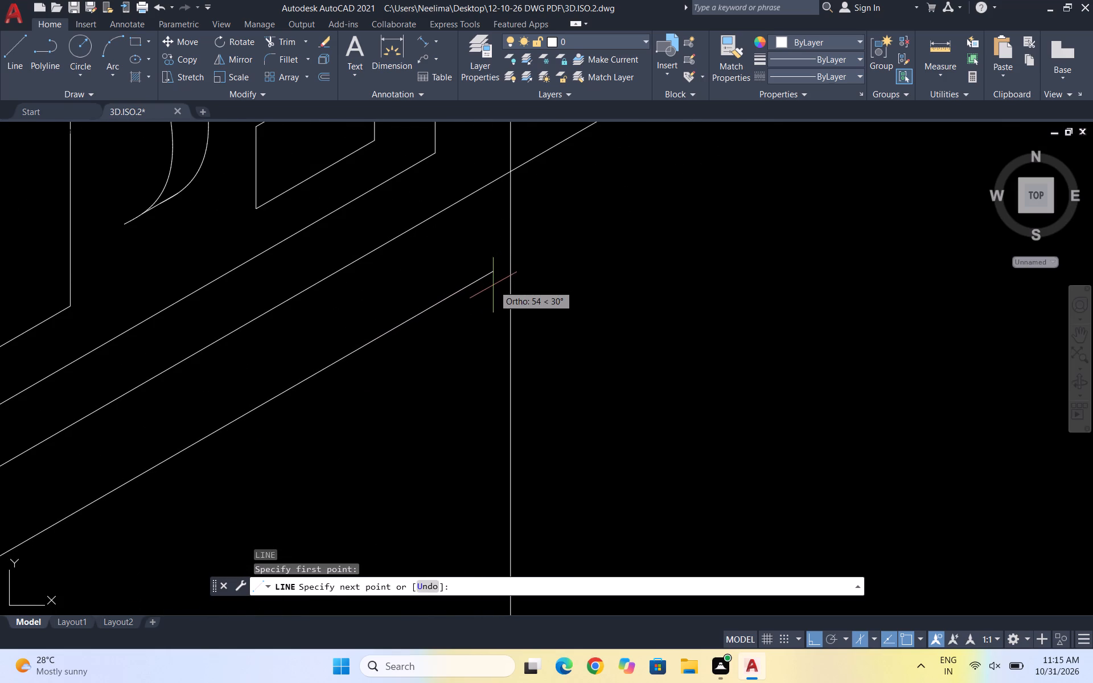
pyautogui.click(513, 260)
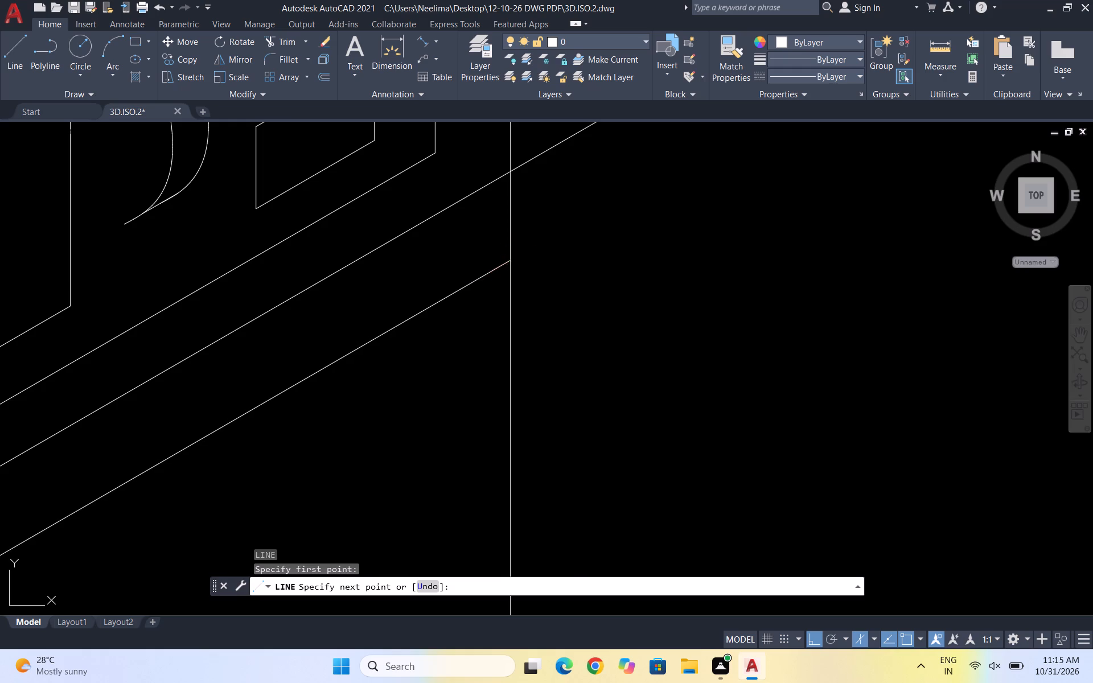
pyautogui.click(430, 216)
pyautogui.press('Escape')
pyautogui.scroll(-3, 437, 216)
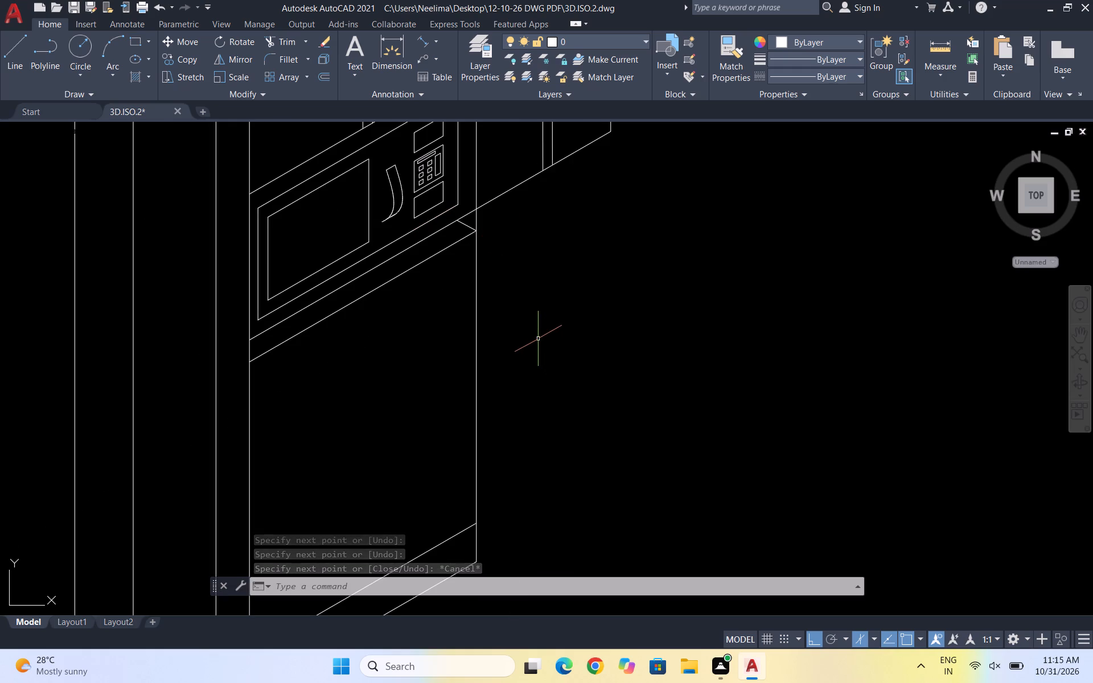
# Draw a three-point arc from the new 30° line's left end through its right end, ending at the outer wall's far left vertical edge.
pyautogui.press('a')
pyautogui.press('Return')
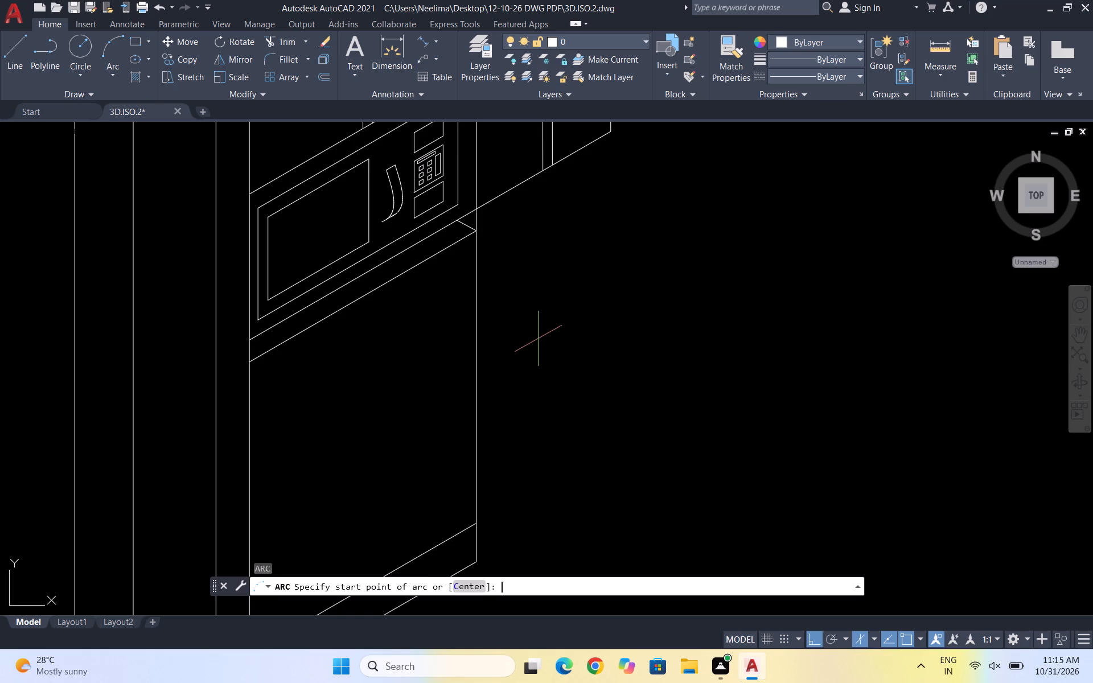
pyautogui.click(254, 364)
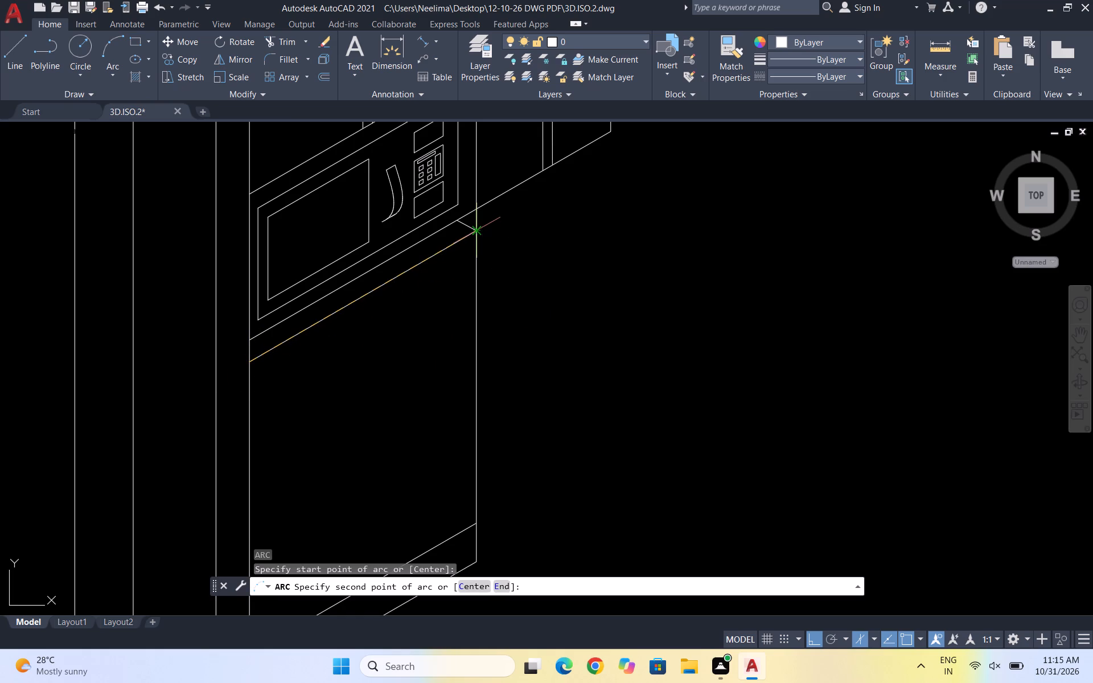
pyautogui.click(475, 233)
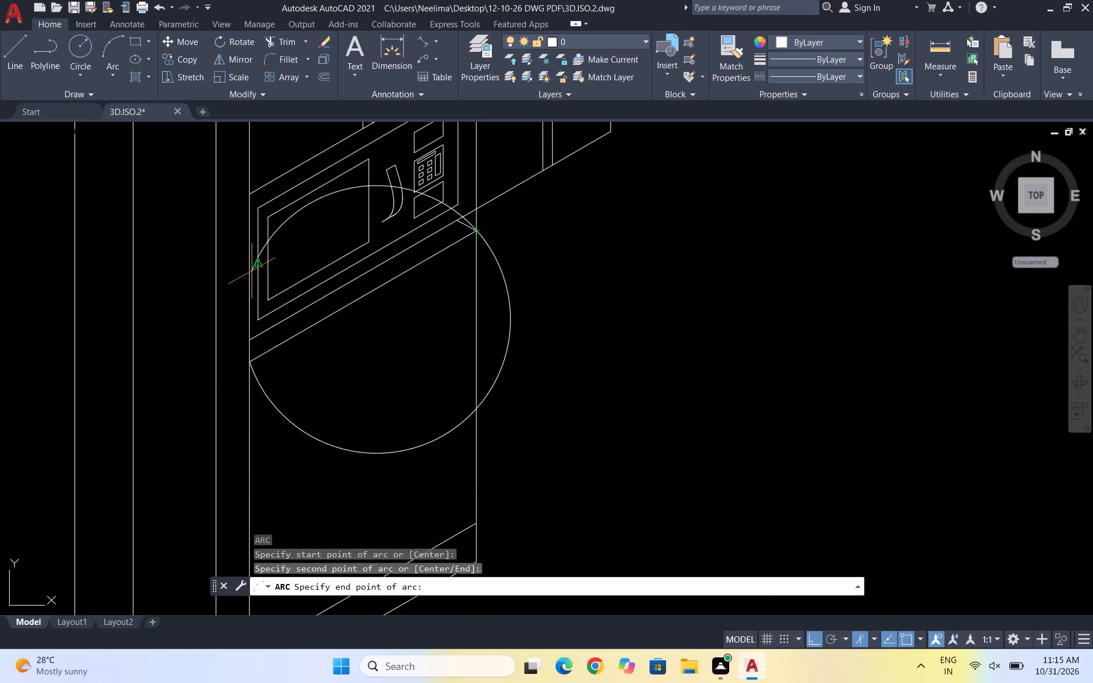
pyautogui.scroll(-2, 219, 385)
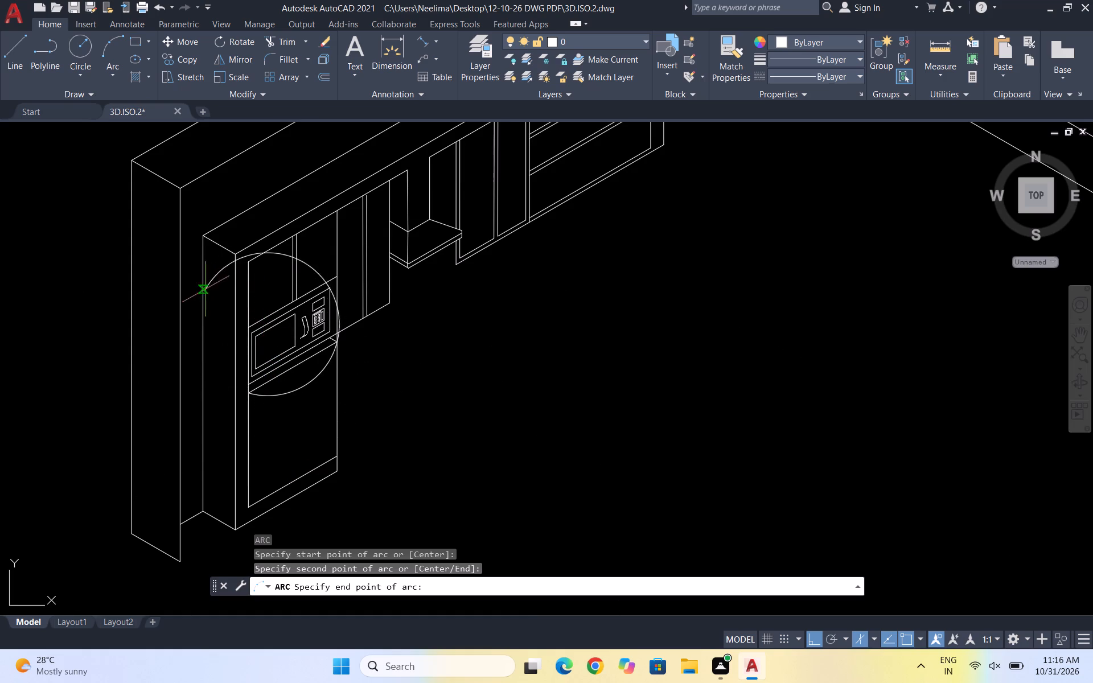
pyautogui.click(126, 306)
# Trim the arc portions crossing the outer wall, the cabinet top and the upper cabinet, up to the tall cabinet's right edge.
pyautogui.write('TR')
pyautogui.press('Return')
pyautogui.scroll(4, 120, 206)
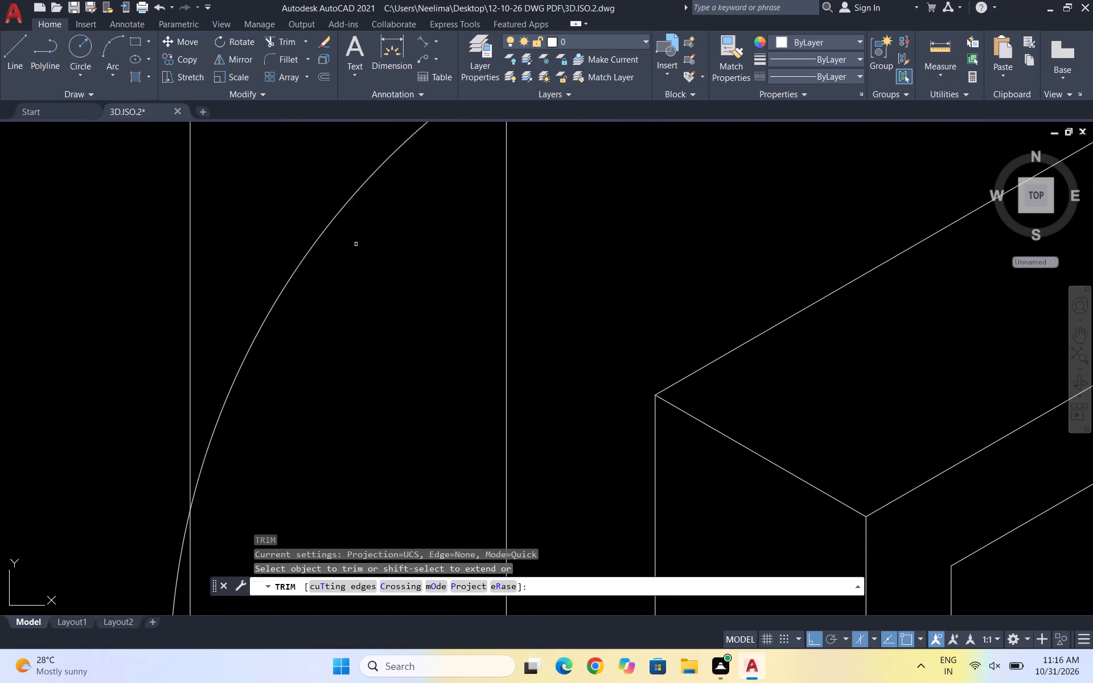
pyautogui.moveTo(331, 222); pyautogui.dragTo(306, 194)
pyautogui.scroll(-3, 317, 194)
pyautogui.scroll(3, 334, 322)
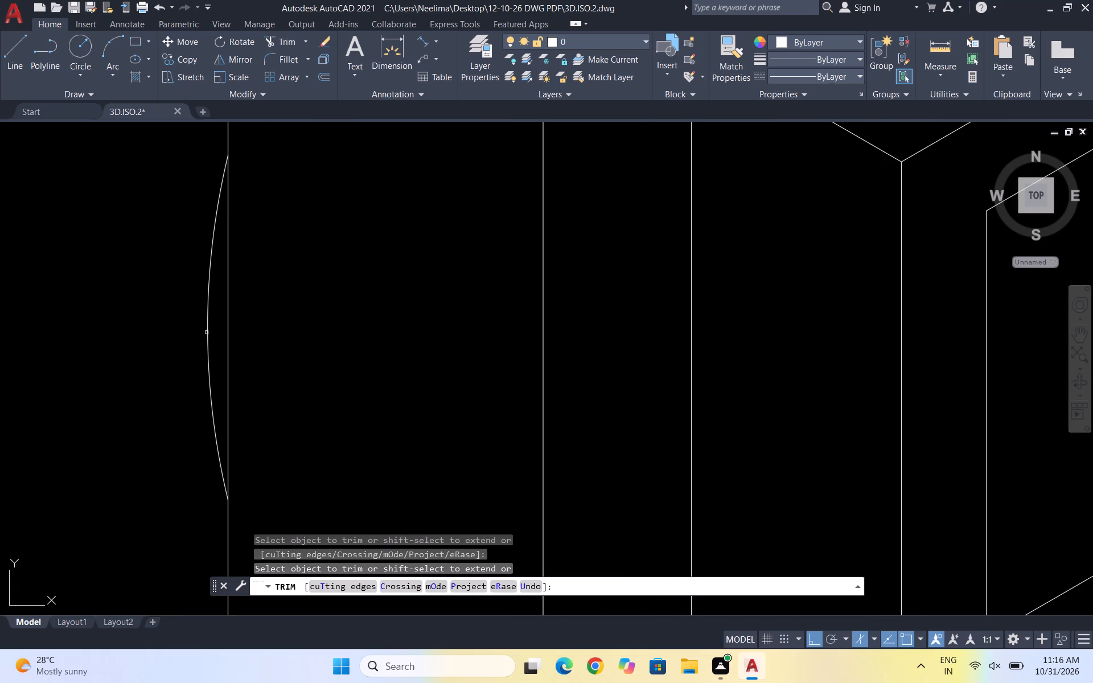
pyautogui.moveTo(211, 334); pyautogui.dragTo(188, 330)
pyautogui.click(141, 330)
pyautogui.scroll(-3, 111, 352)
pyautogui.moveTo(377, 257); pyautogui.dragTo(429, 235)
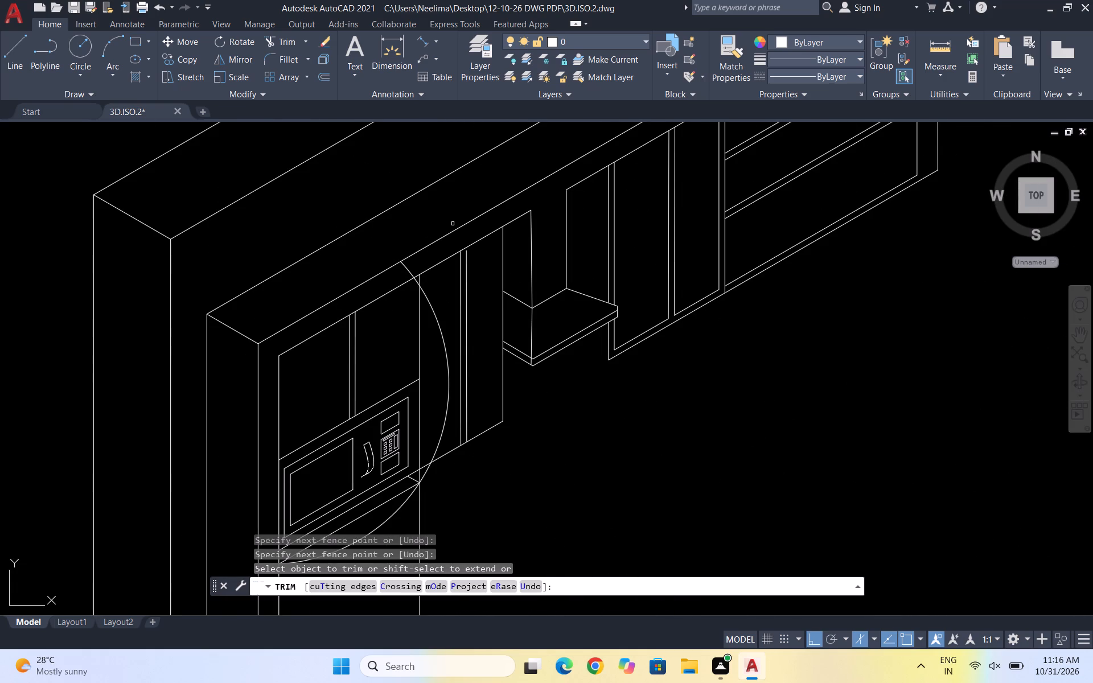
pyautogui.scroll(3, 413, 259)
pyautogui.moveTo(363, 320); pyautogui.dragTo(547, 201)
pyautogui.click(502, 233)
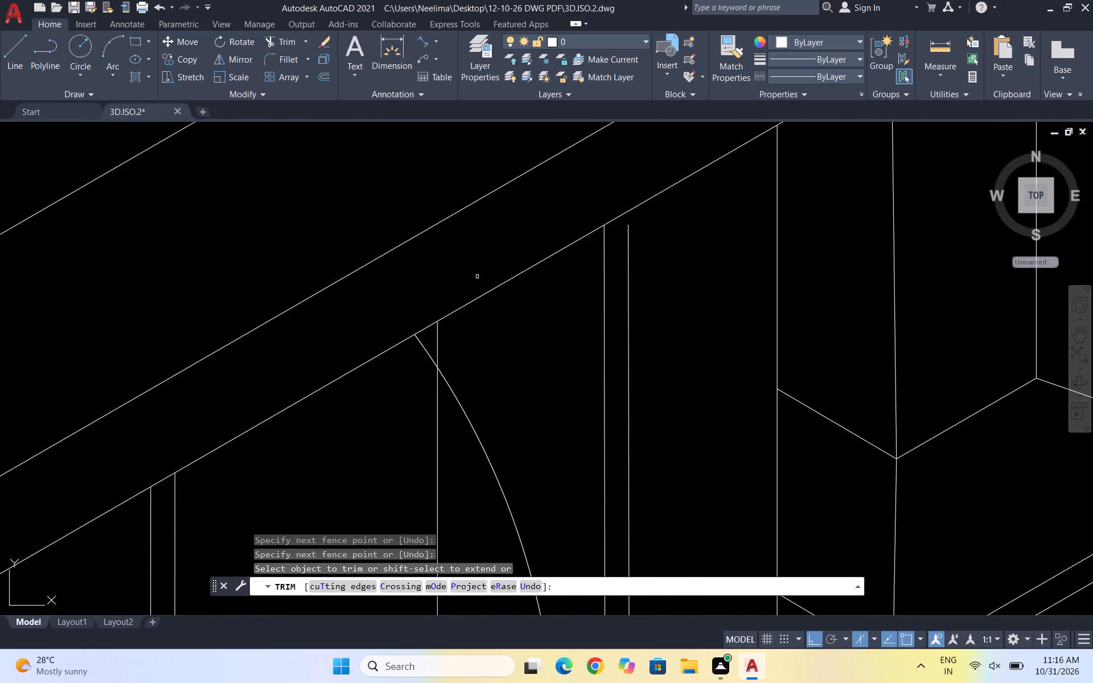
pyautogui.scroll(3, 406, 349)
pyautogui.moveTo(502, 332); pyautogui.dragTo(492, 339)
pyautogui.moveTo(401, 427); pyautogui.dragTo(403, 406)
pyautogui.scroll(-5, 462, 379)
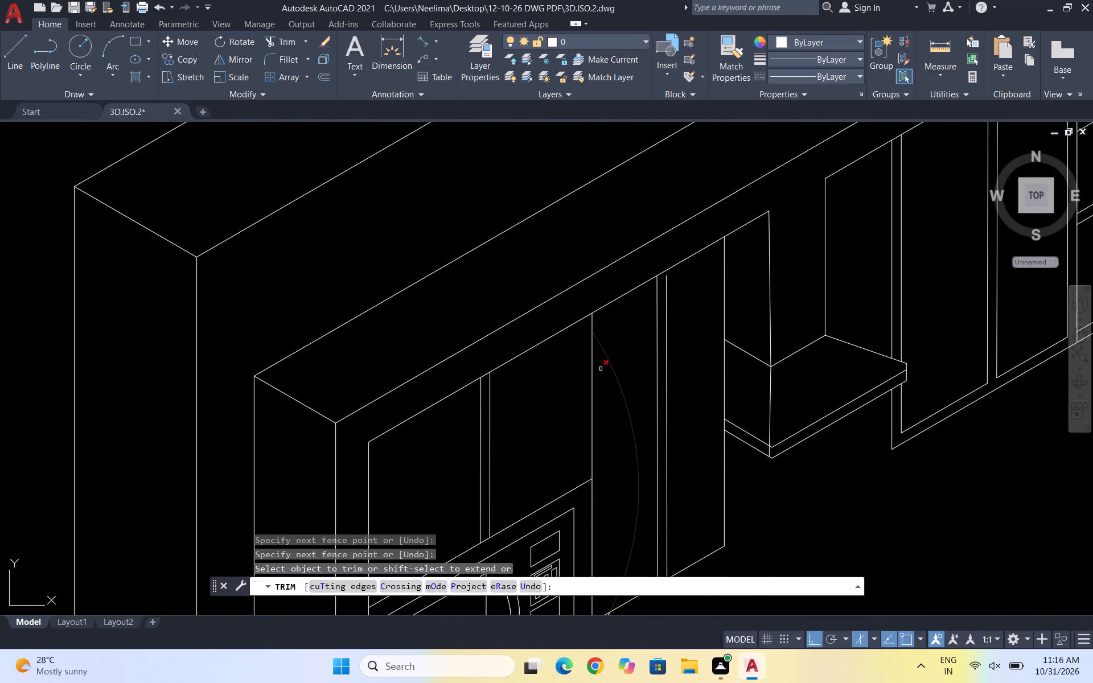
# Trim the remaining arc beyond the tall cabinet's right edge, leaving only the curve beneath the 30° line.
pyautogui.click(603, 375)
pyautogui.click(612, 347)
pyautogui.scroll(-3, 612, 336)
pyautogui.scroll(3, 636, 426)
pyautogui.scroll(3, 576, 375)
pyautogui.moveTo(385, 273); pyautogui.dragTo(465, 295)
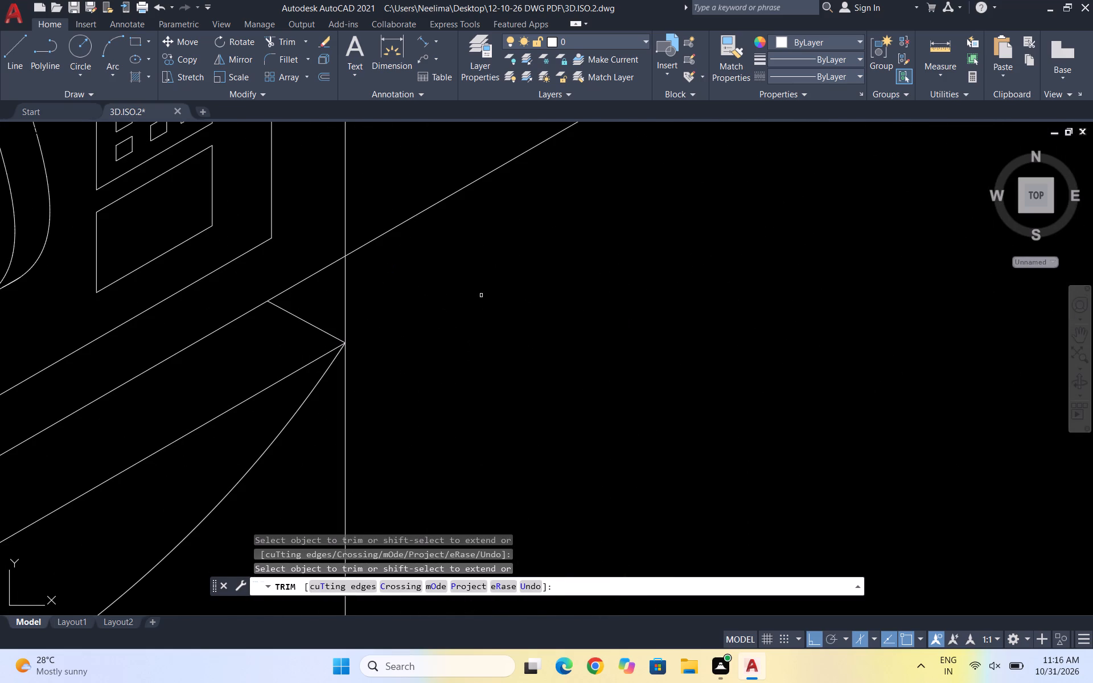
pyautogui.scroll(-3, 481, 293)
pyautogui.scroll(-1, 590, 351)
pyautogui.press('Escape')
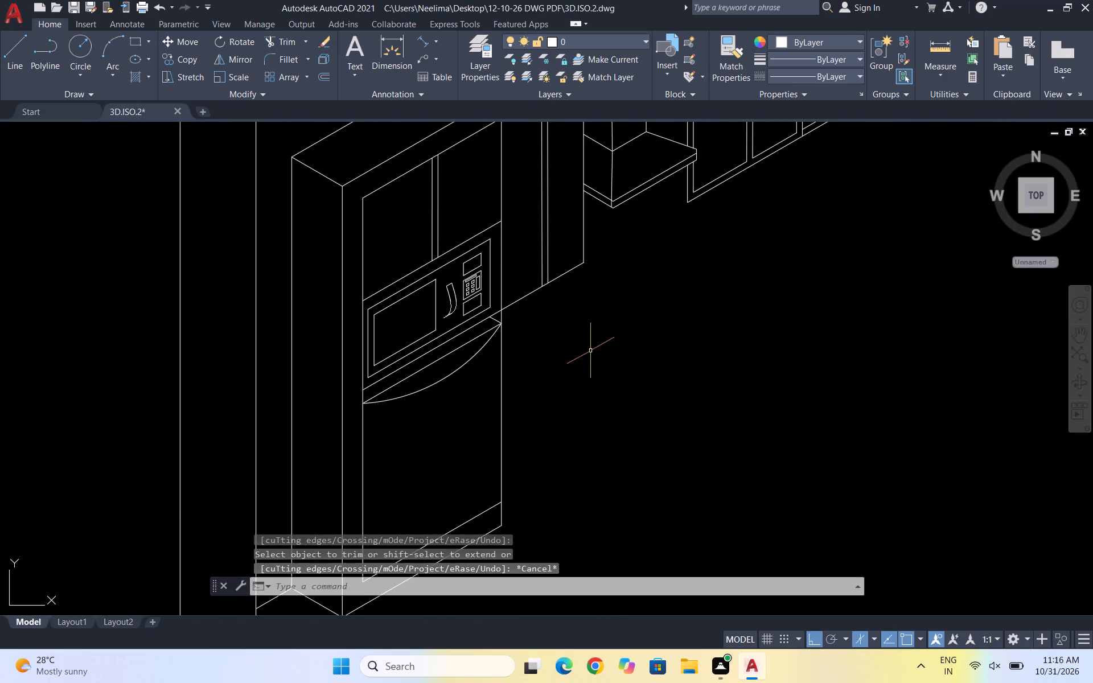
pyautogui.press('Escape')
pyautogui.press('Escape')
pyautogui.press('Escape')
pyautogui.press('Escape')
pyautogui.press('Escape')
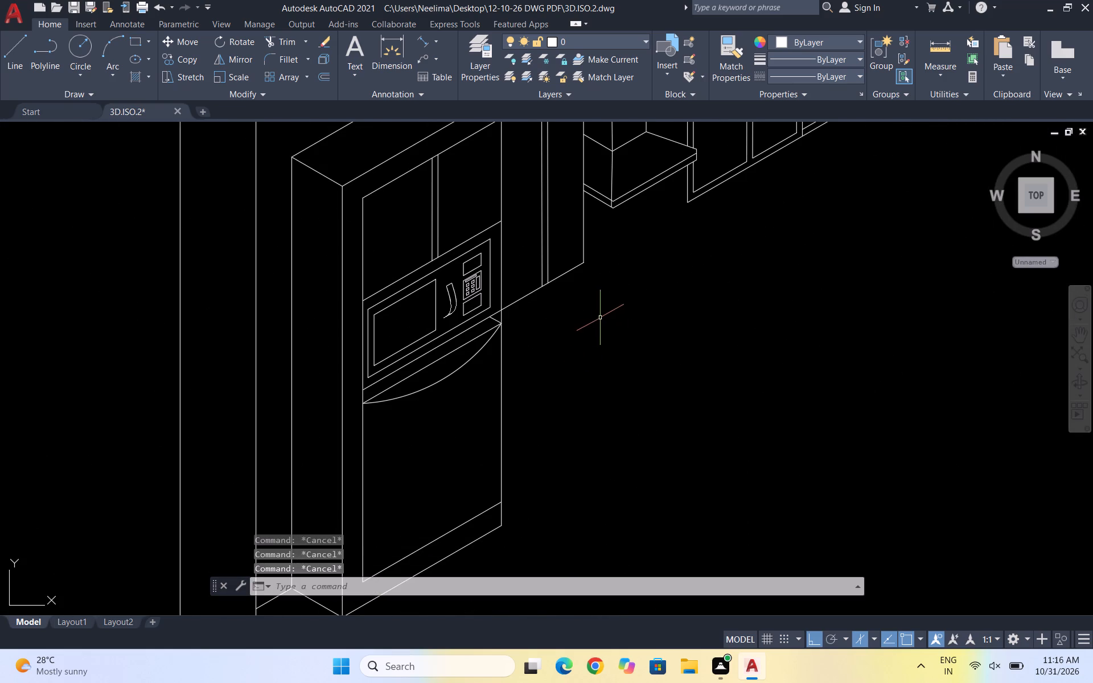
pyautogui.press('Escape')
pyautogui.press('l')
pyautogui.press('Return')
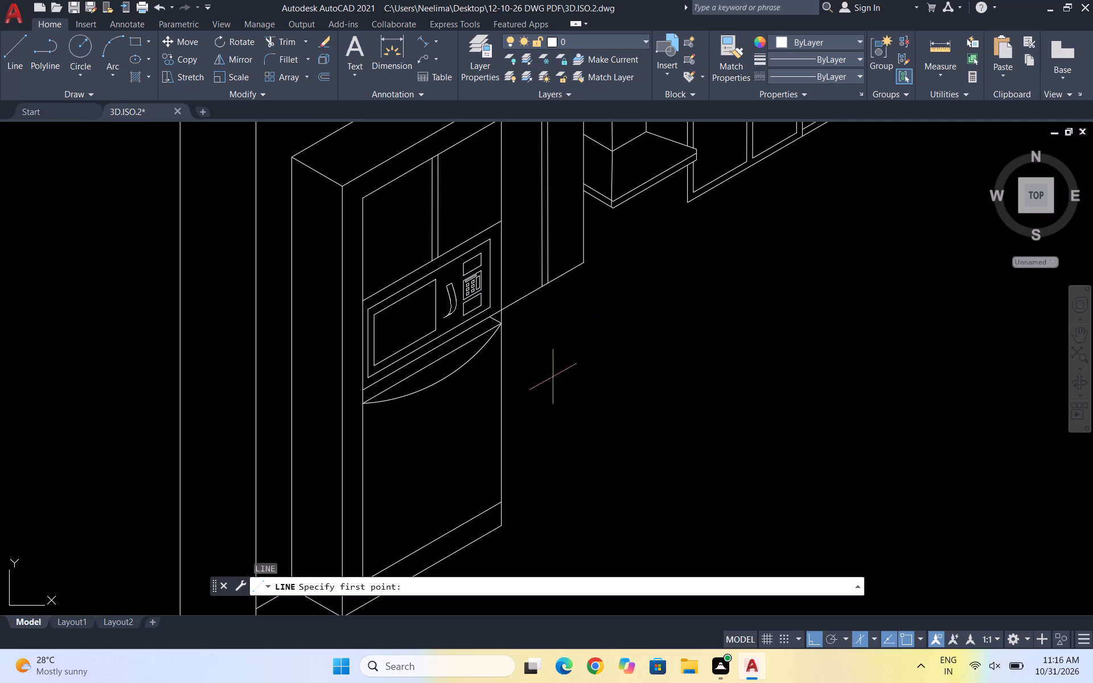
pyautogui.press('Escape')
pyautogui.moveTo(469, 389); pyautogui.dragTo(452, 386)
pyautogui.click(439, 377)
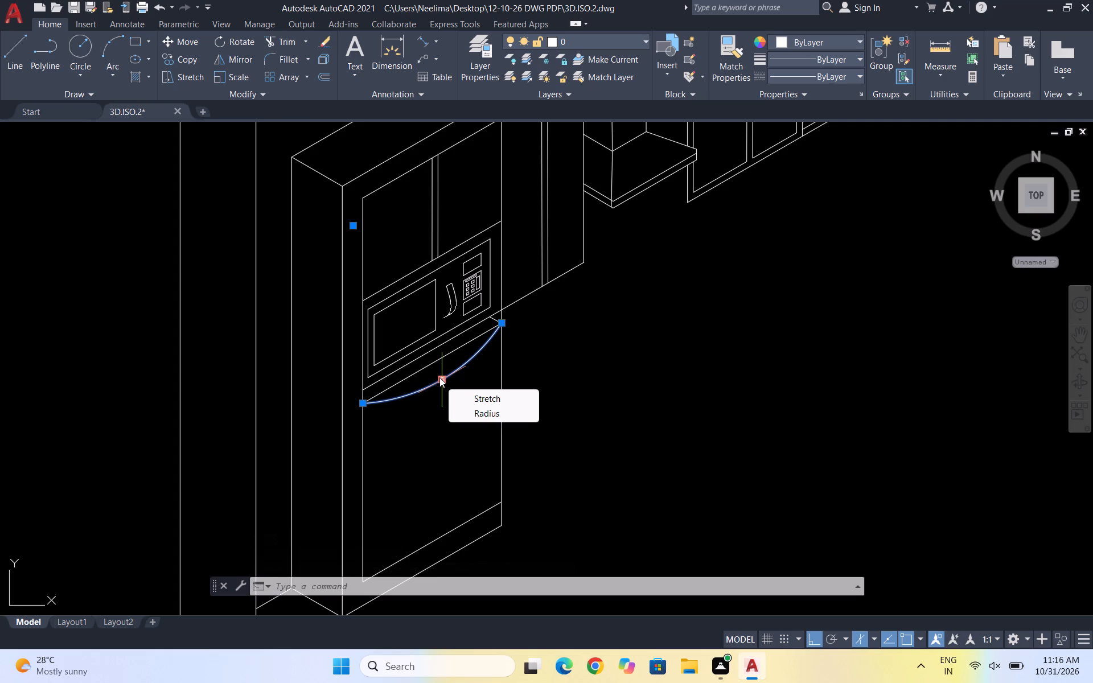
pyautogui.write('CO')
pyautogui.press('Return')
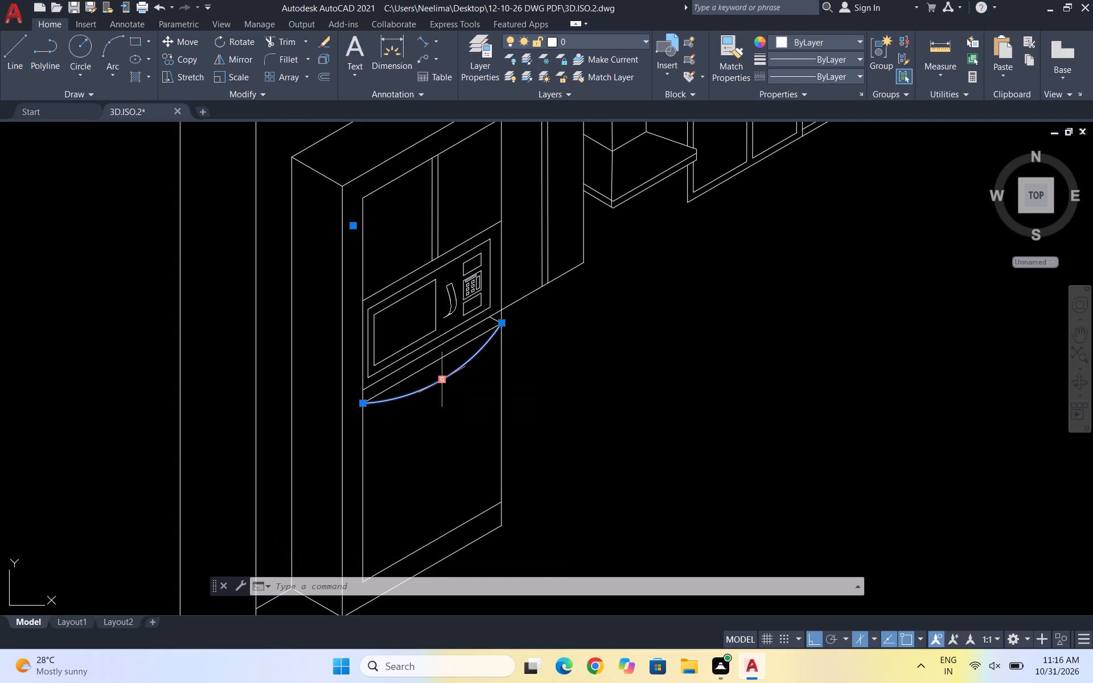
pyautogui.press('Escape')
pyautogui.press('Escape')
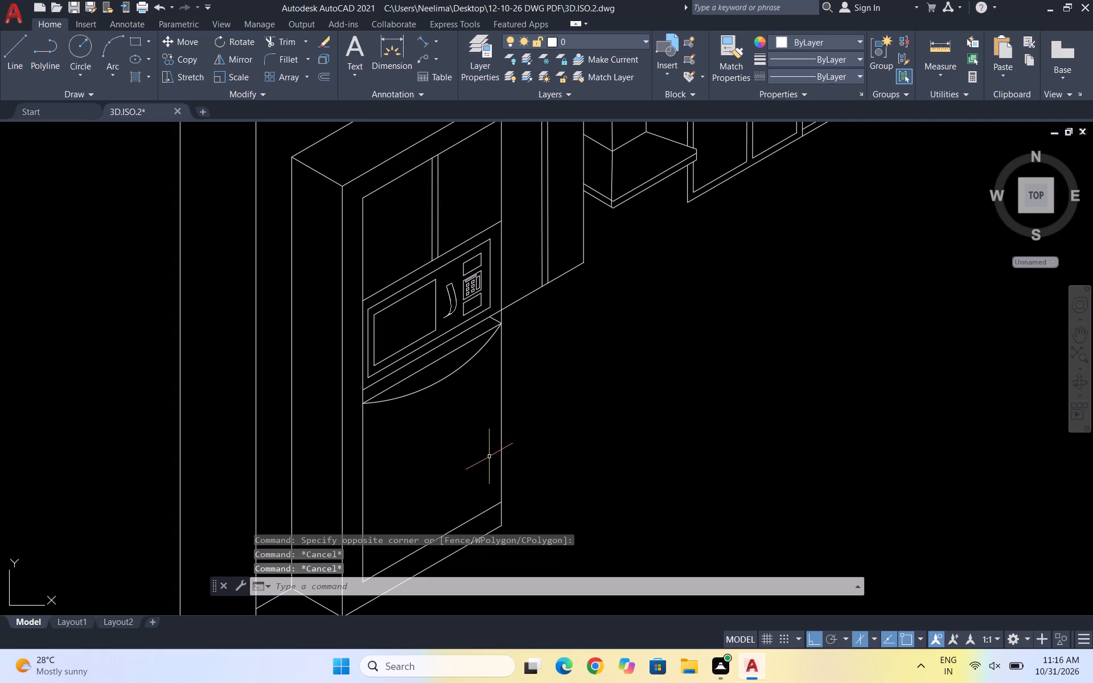
# Copy the arc straight down along the tall cabinet's left edge, using its left end as the base point.
pyautogui.write('CO')
pyautogui.press('Return')
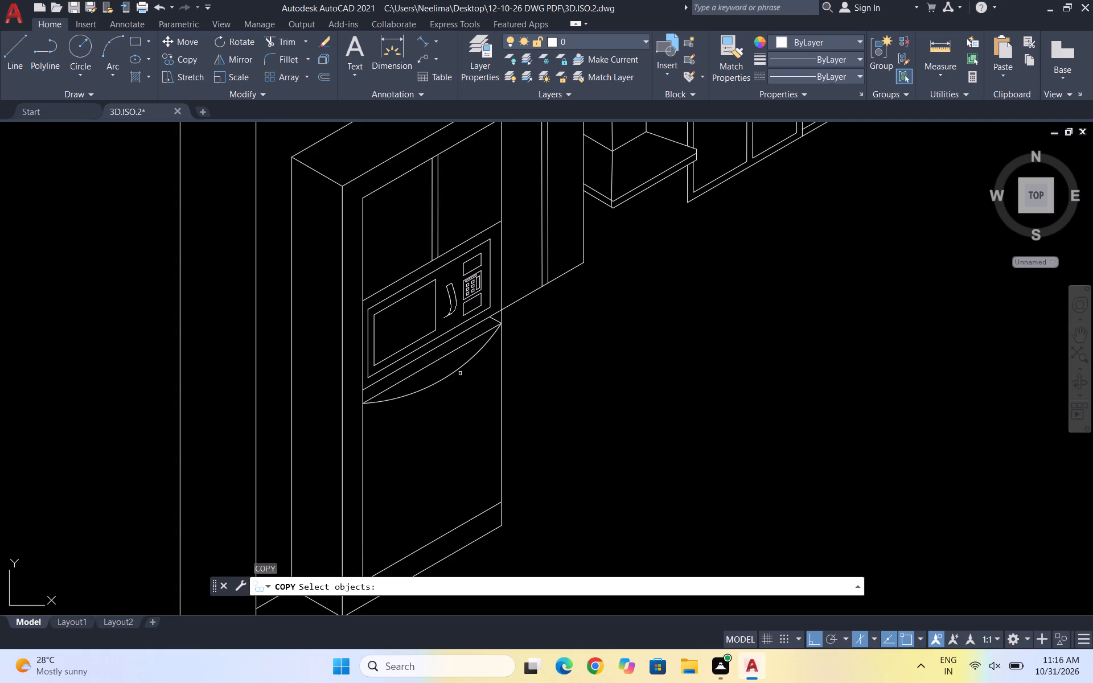
pyautogui.click(459, 371)
pyautogui.press('space')
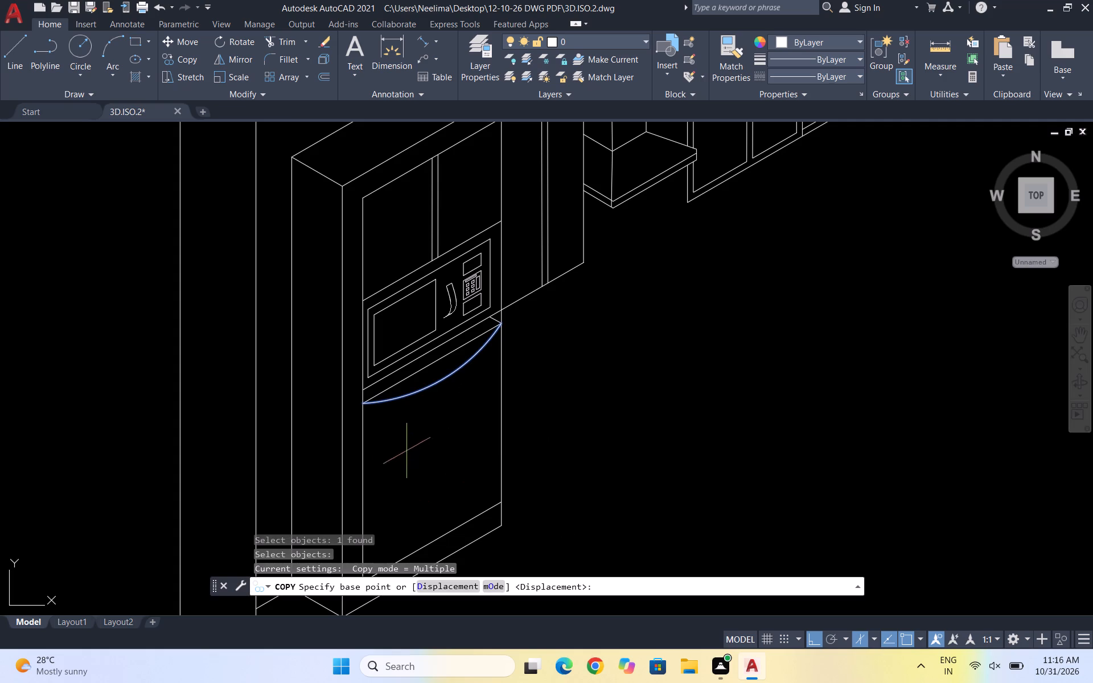
pyautogui.click(362, 404)
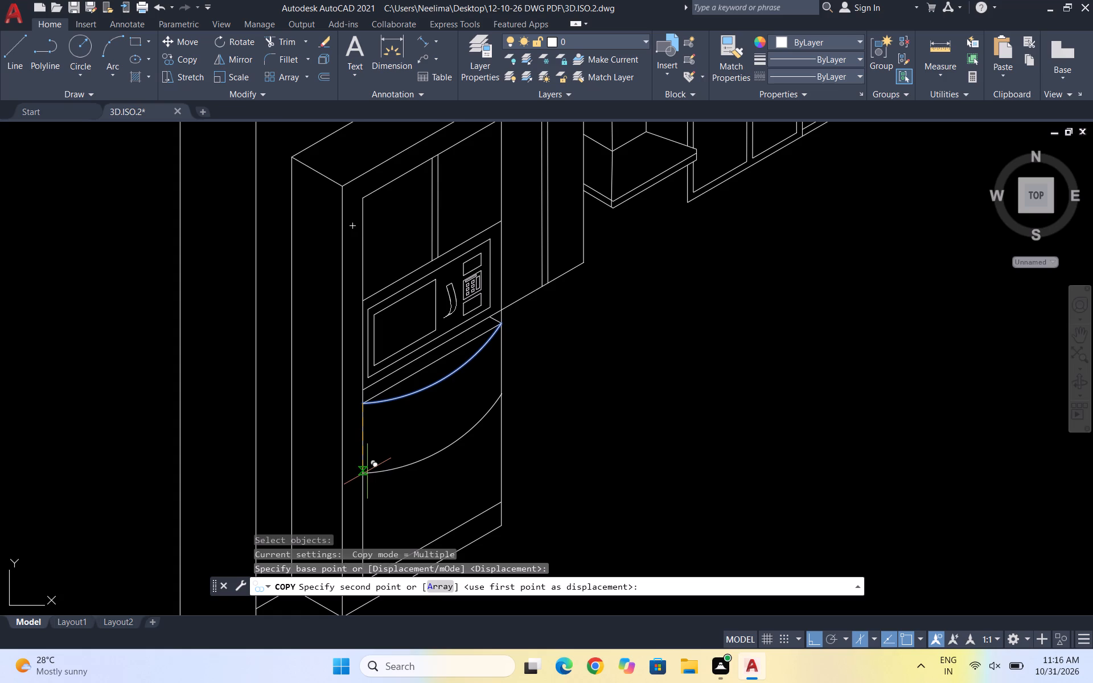
pyautogui.click(367, 471)
pyautogui.press('Escape')
pyautogui.press('Escape')
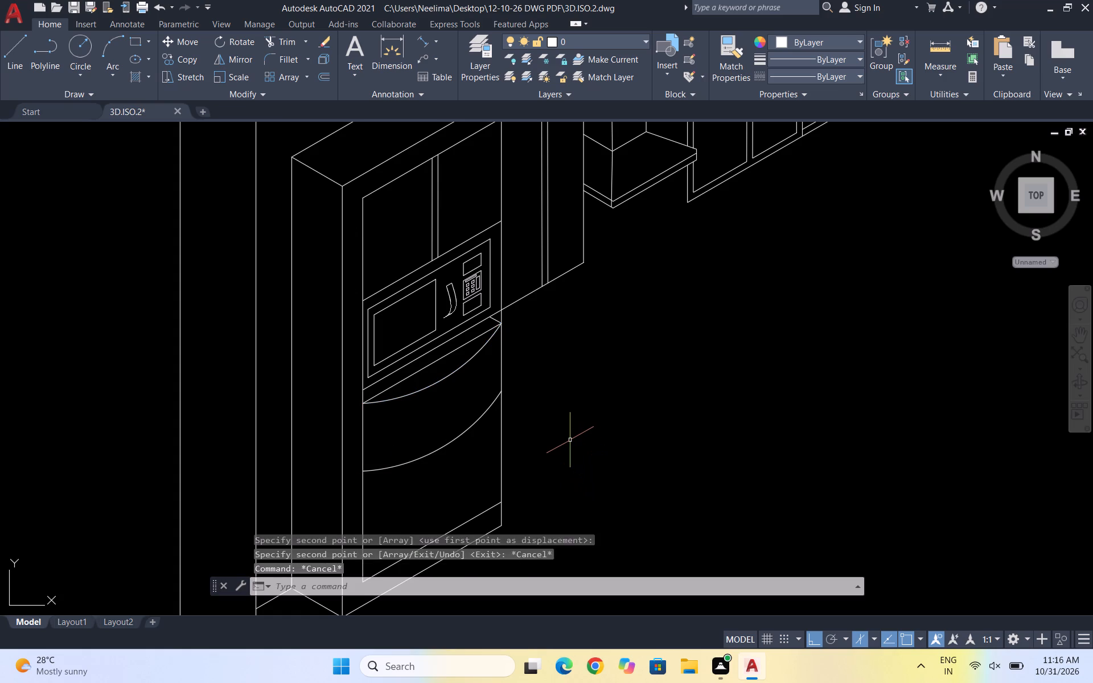
pyautogui.press('Escape')
# Draw a vertical line between the two arcs near their left ends.
pyautogui.press('l')
pyautogui.press('Return')
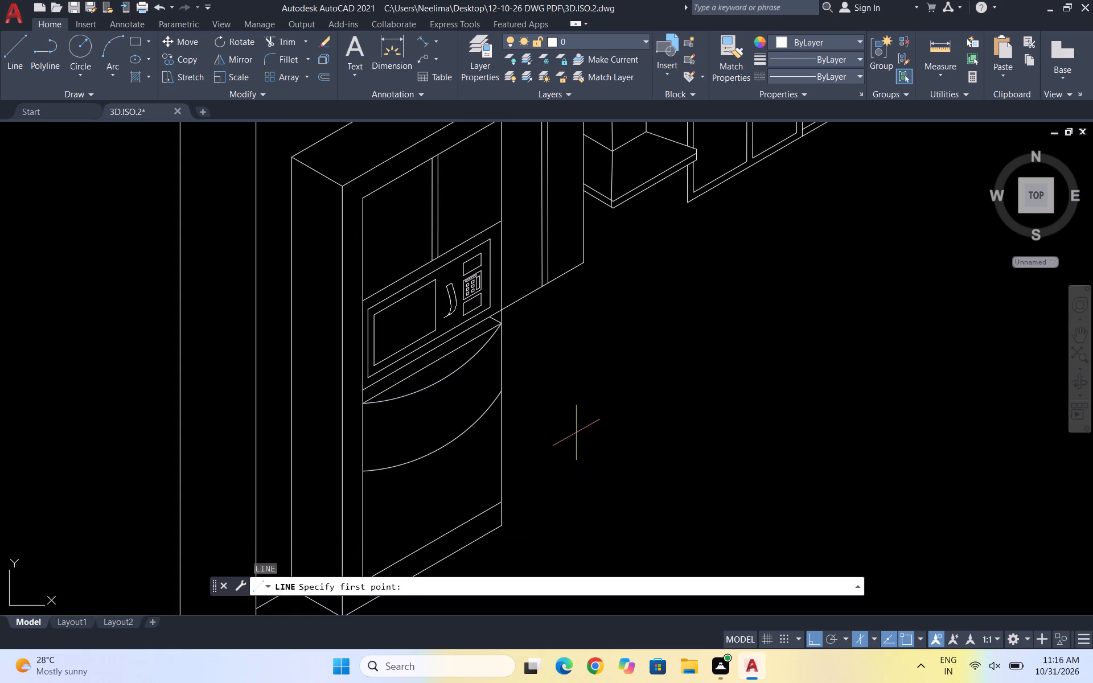
pyautogui.click(381, 402)
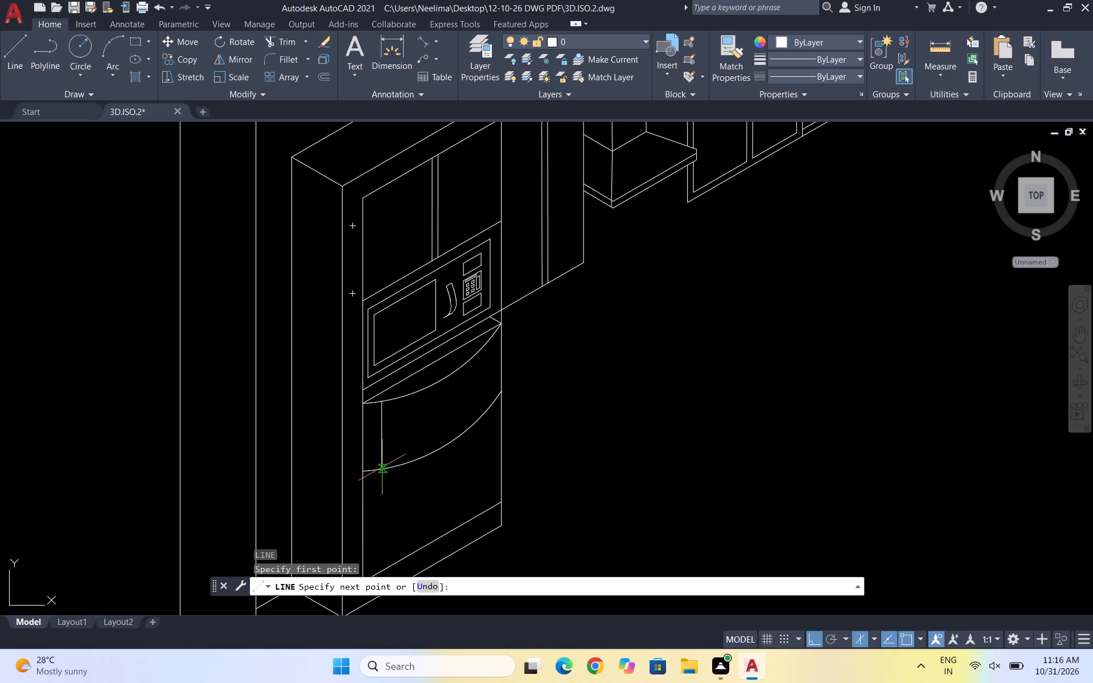
pyautogui.click(381, 468)
pyautogui.press('Escape')
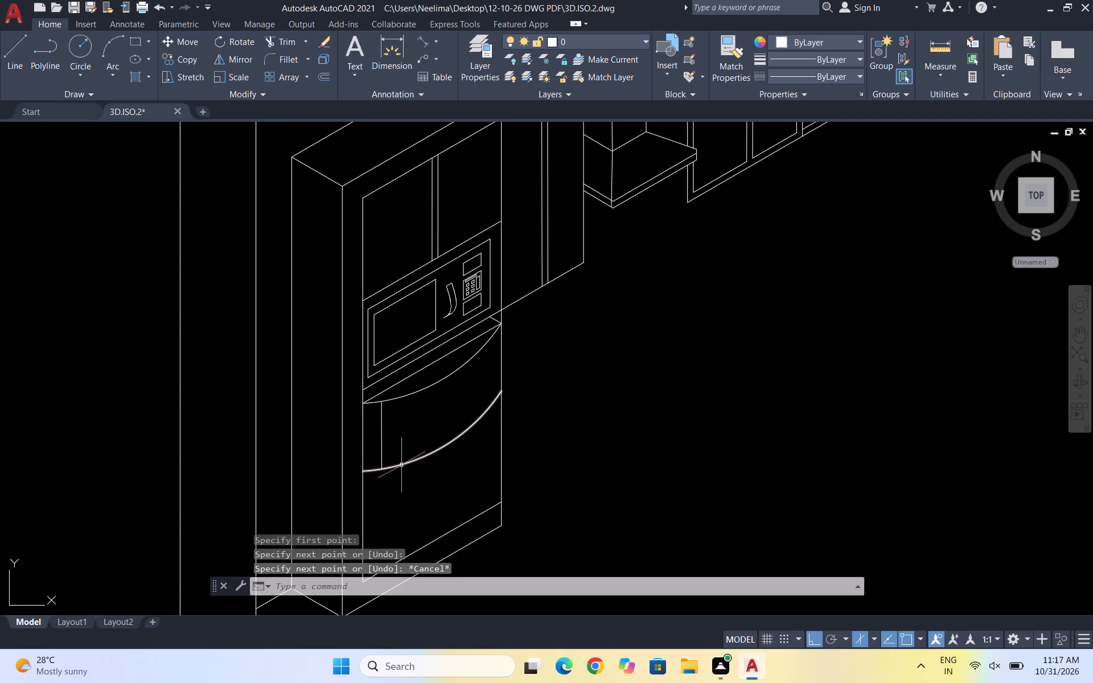
# Draw a vertical line from the lower end of the line between the arcs down to the cabinet's sloped base line.
pyautogui.press('l')
pyautogui.press('Return')
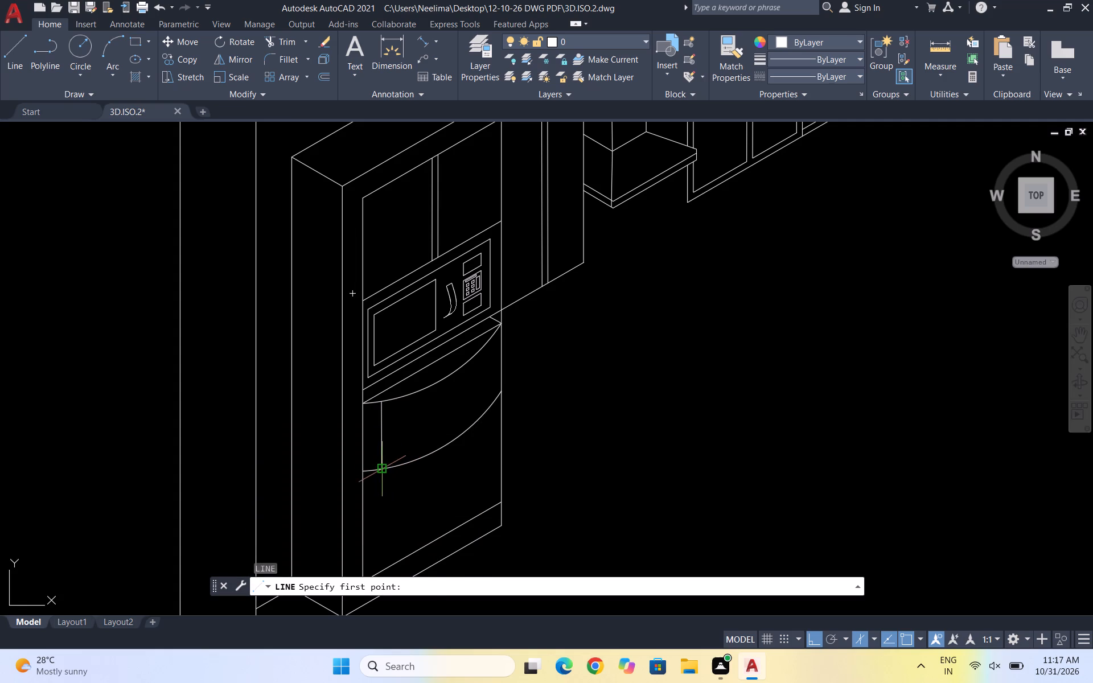
pyautogui.click(384, 468)
pyautogui.click(381, 572)
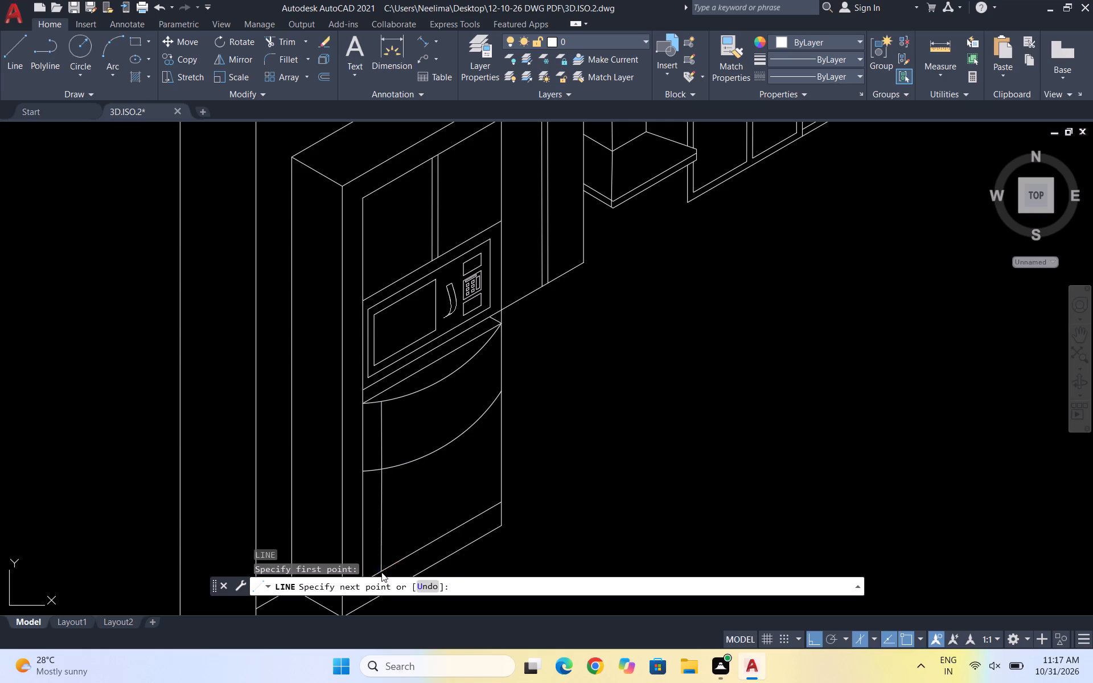
pyautogui.press('Escape')
pyautogui.scroll(-1, 457, 471)
pyautogui.scroll(1, 445, 480)
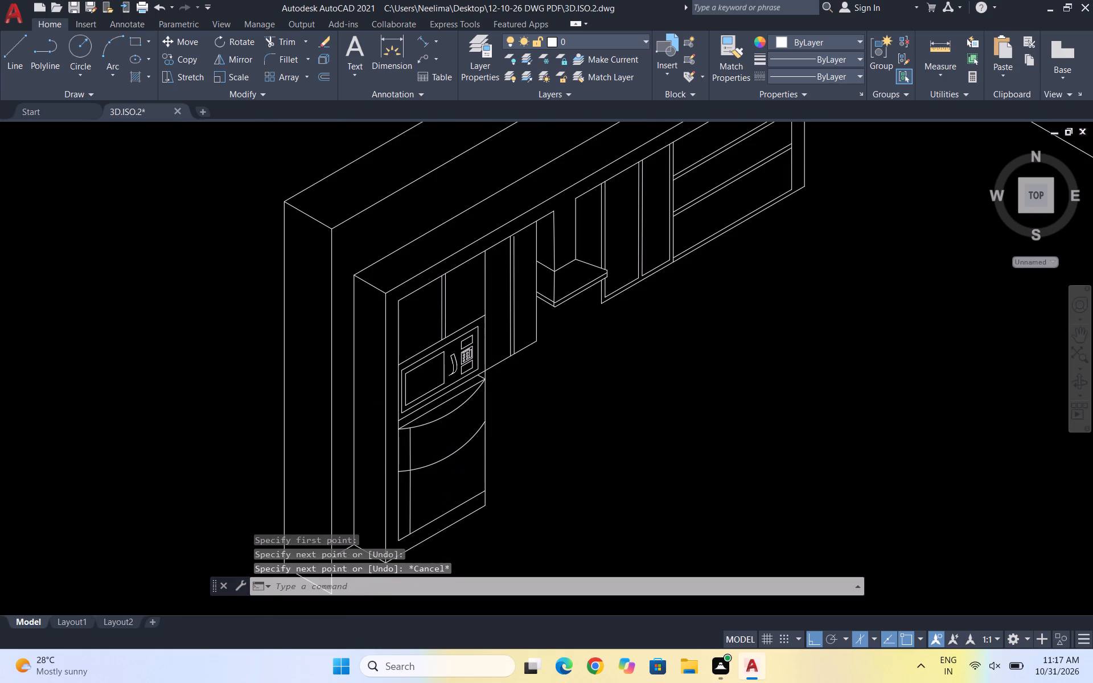
# Draw a three-line handle outline in the left isoplane, from the middle of the vertical line between the arcs: out at 330°, straight down, and back.
pyautogui.press('Escape')
pyautogui.press('l')
pyautogui.press('Return')
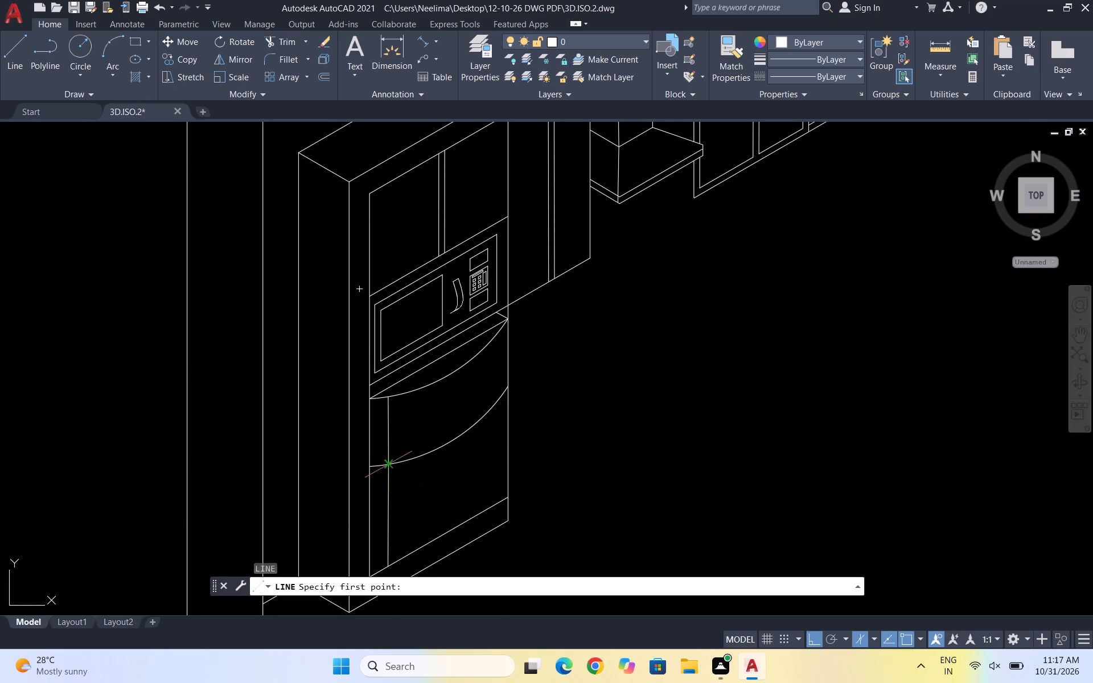
pyautogui.scroll(1, 383, 450)
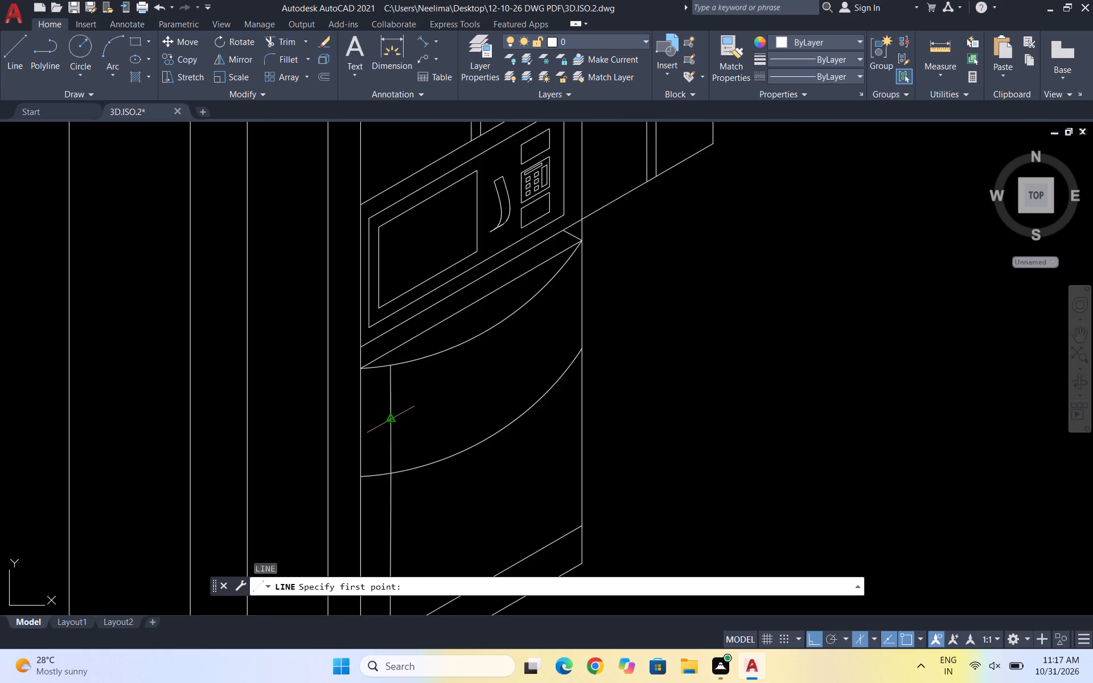
pyautogui.click(392, 422)
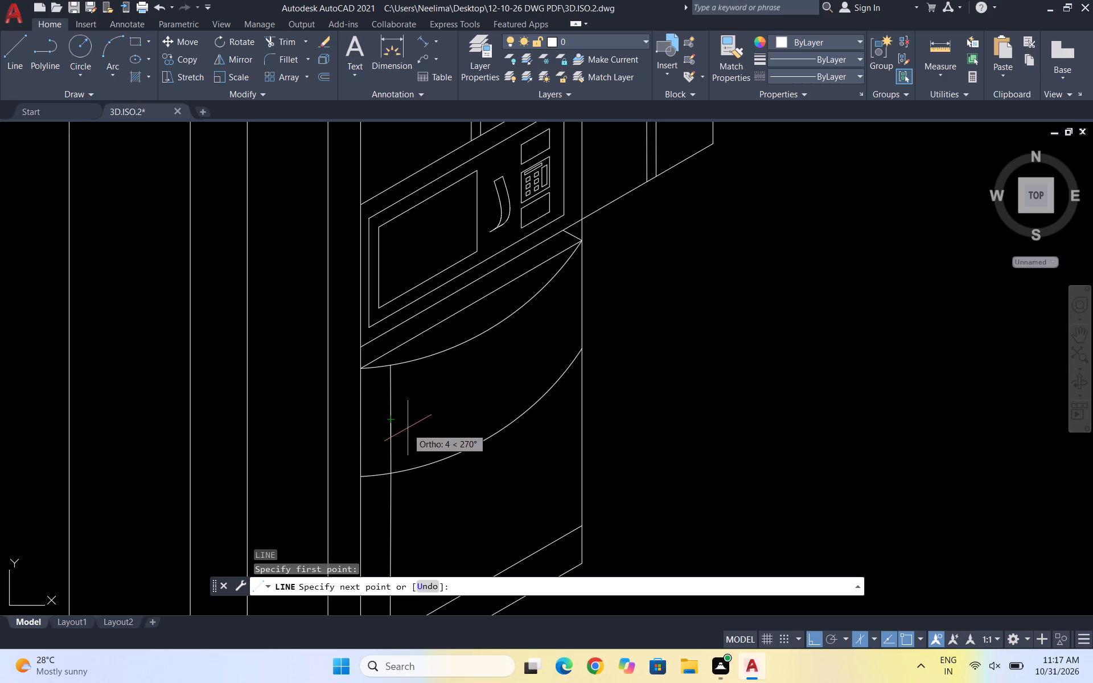
pyautogui.press('F5')
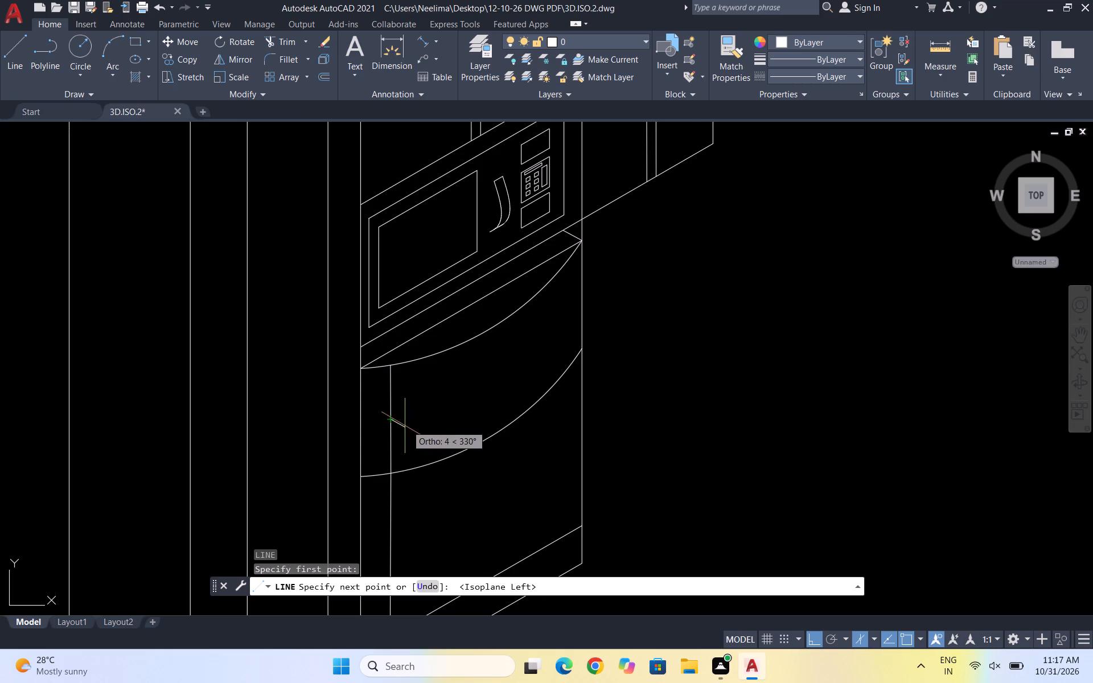
pyautogui.scroll(1, 397, 428)
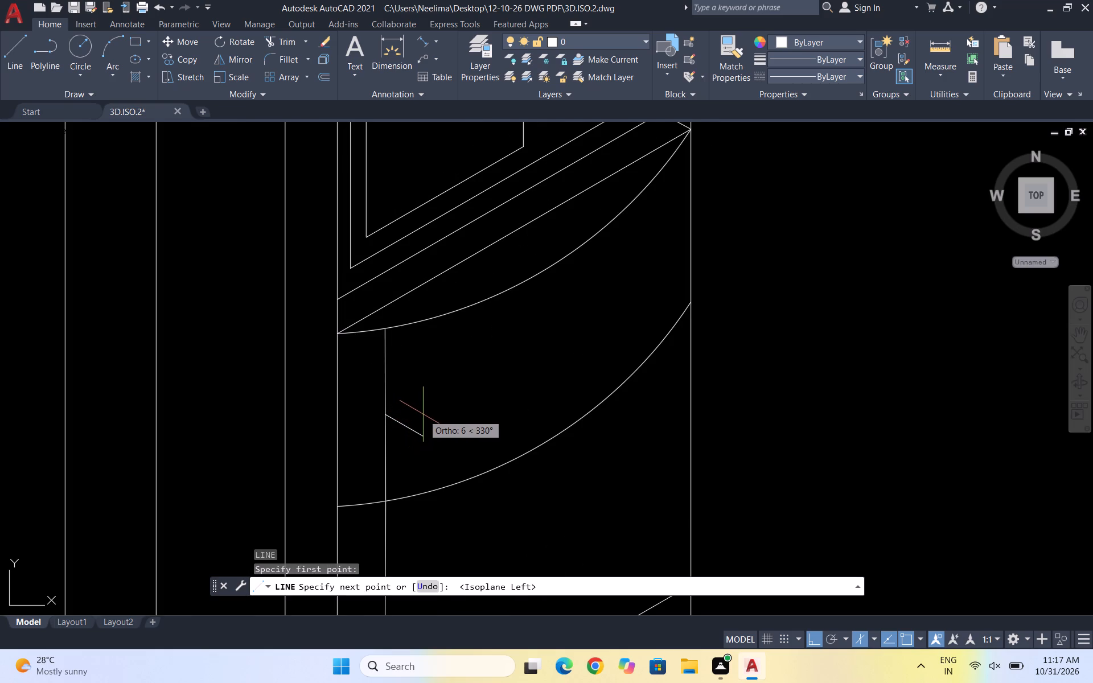
pyautogui.click(405, 430)
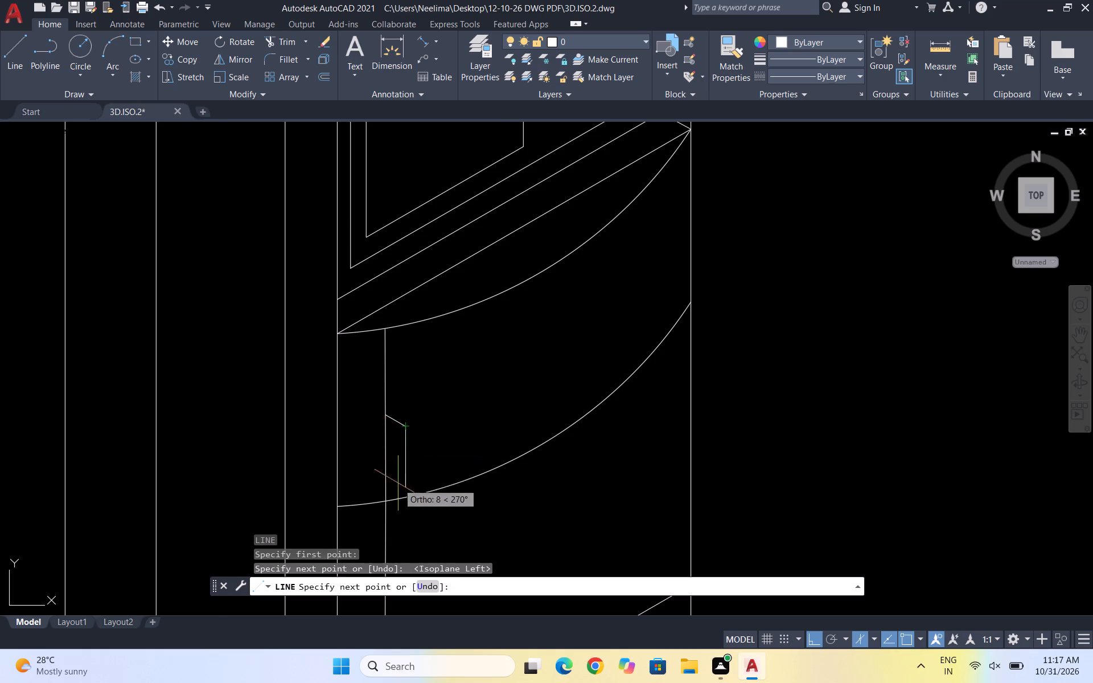
pyautogui.scroll(2, 397, 487)
pyautogui.click(420, 501)
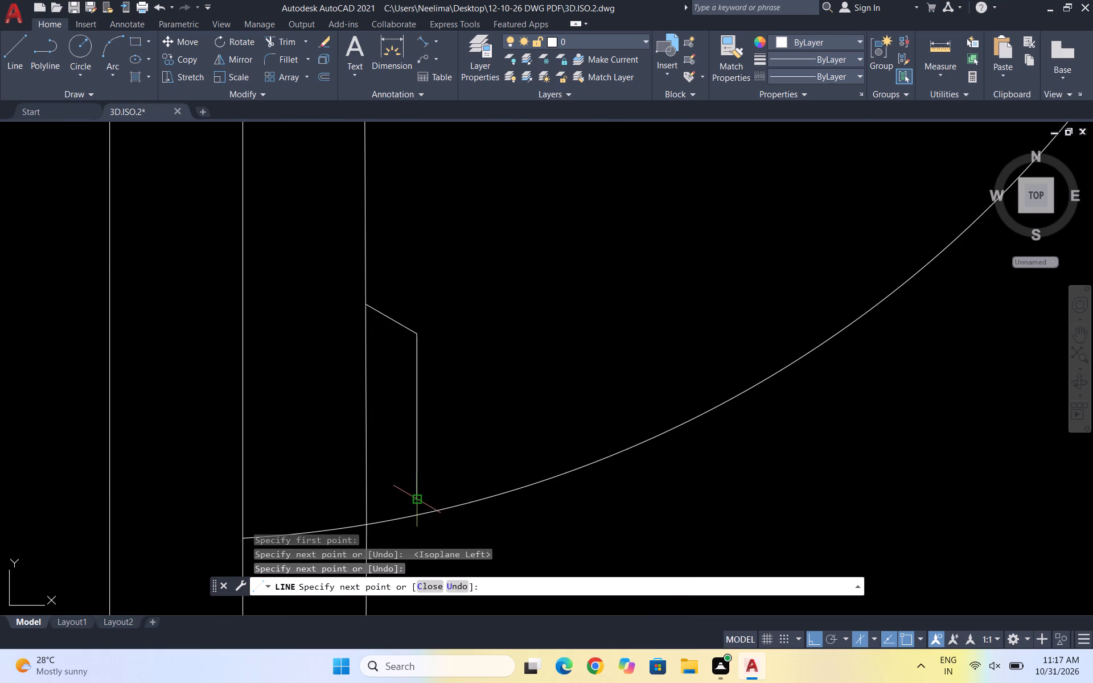
pyautogui.click(365, 472)
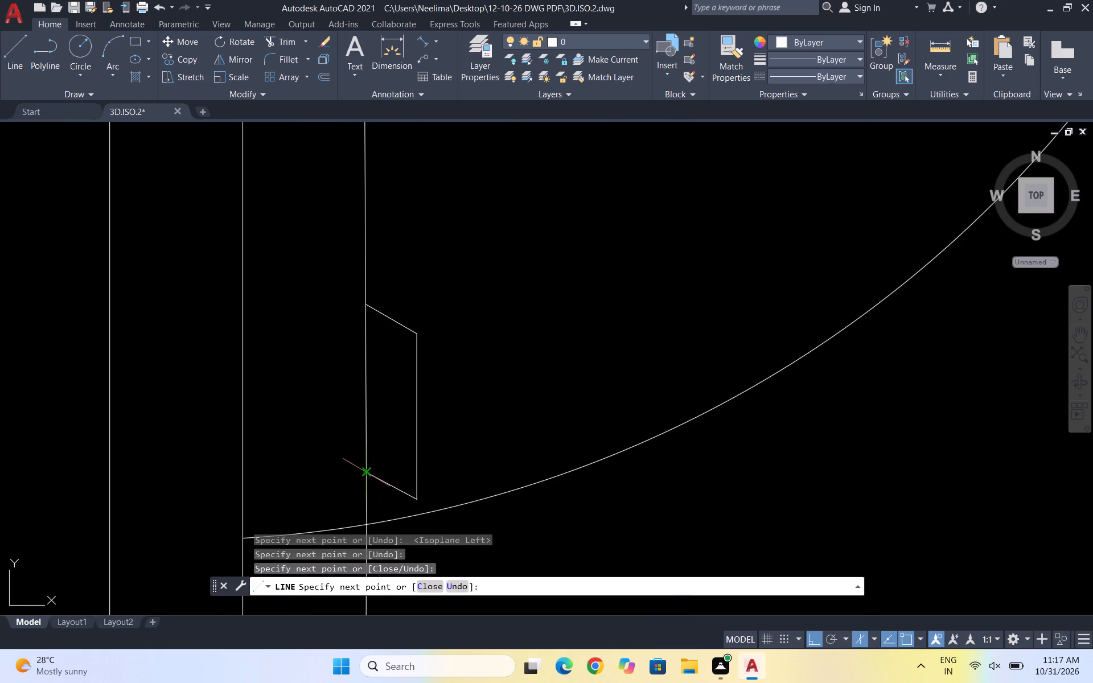
pyautogui.press('Escape')
pyautogui.press('Escape')
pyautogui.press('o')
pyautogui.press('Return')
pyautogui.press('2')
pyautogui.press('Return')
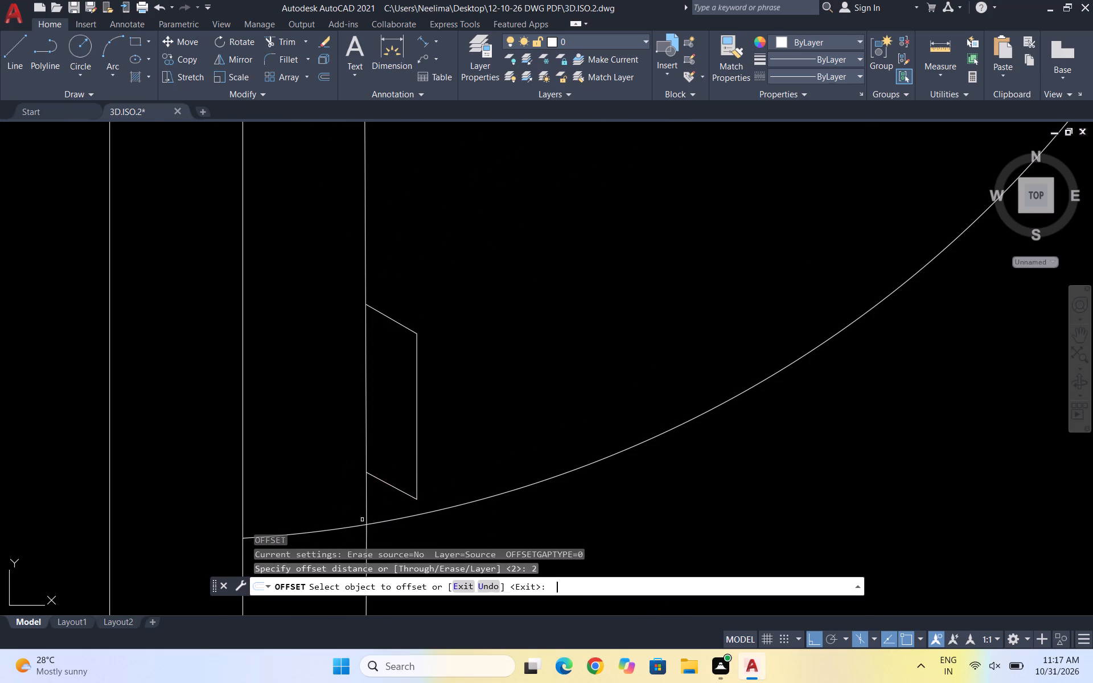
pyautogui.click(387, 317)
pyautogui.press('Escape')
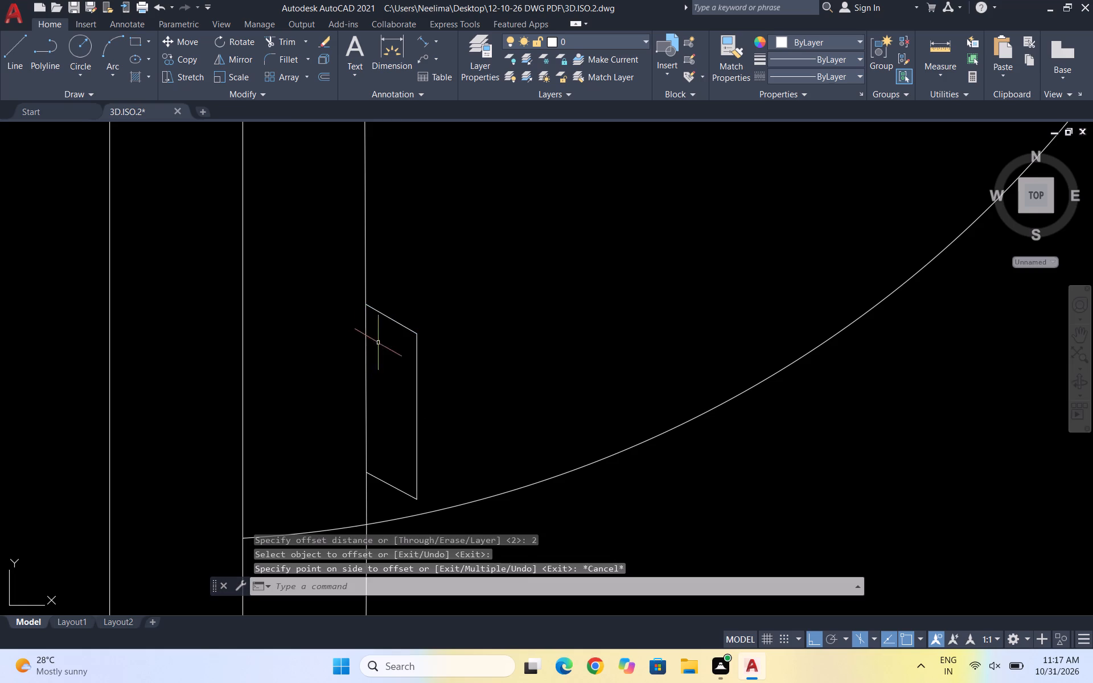
# Copy the handle's upper sloped edge a short distance straight down along the vertical line.
pyautogui.moveTo(384, 338); pyautogui.dragTo(384, 331)
pyautogui.click(384, 313)
pyautogui.write('CO')
pyautogui.press('Return')
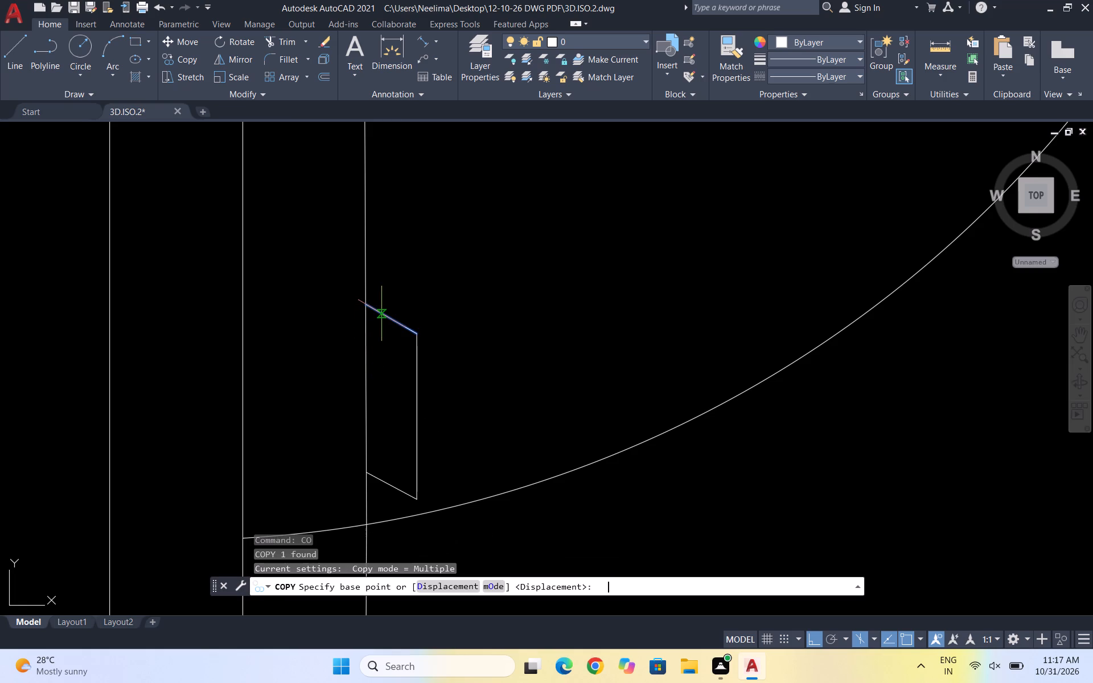
pyautogui.scroll(3, 360, 306)
pyautogui.click(383, 293)
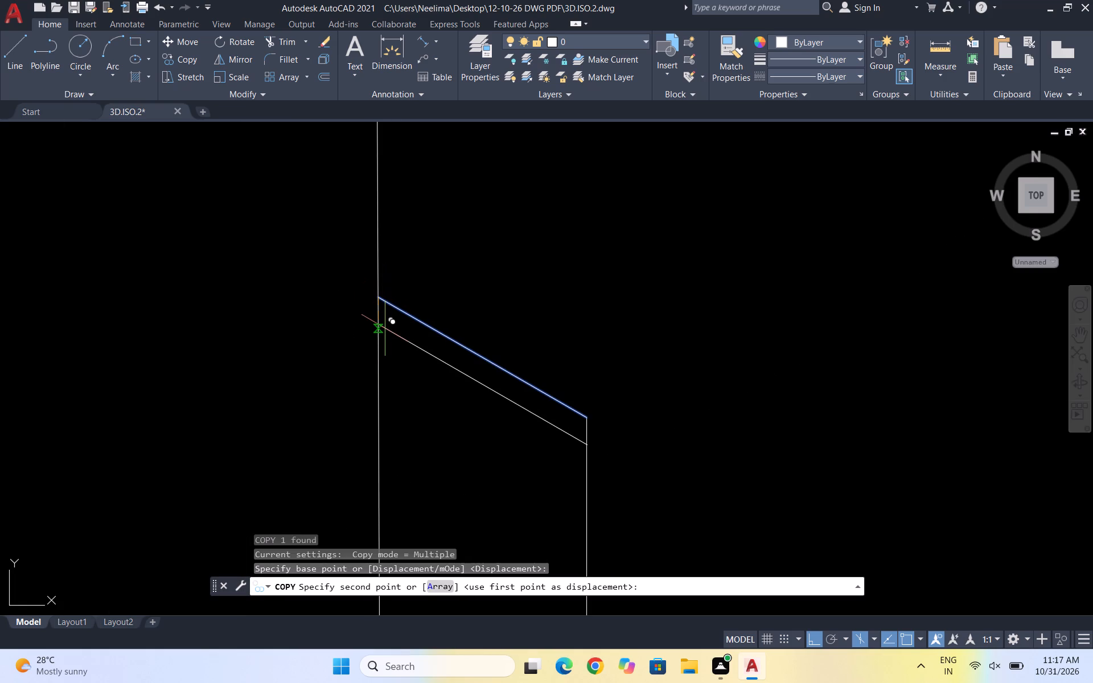
pyautogui.click(385, 329)
pyautogui.scroll(-1, 469, 299)
pyautogui.press('Escape')
pyautogui.scroll(-2, 523, 350)
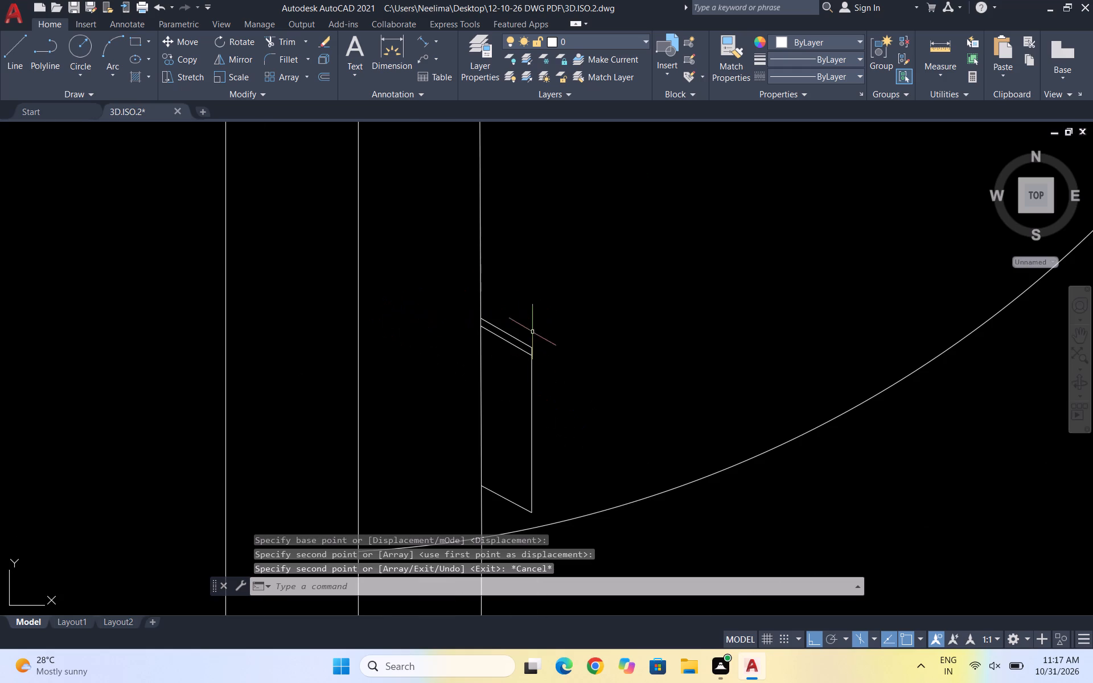
pyautogui.press('Escape')
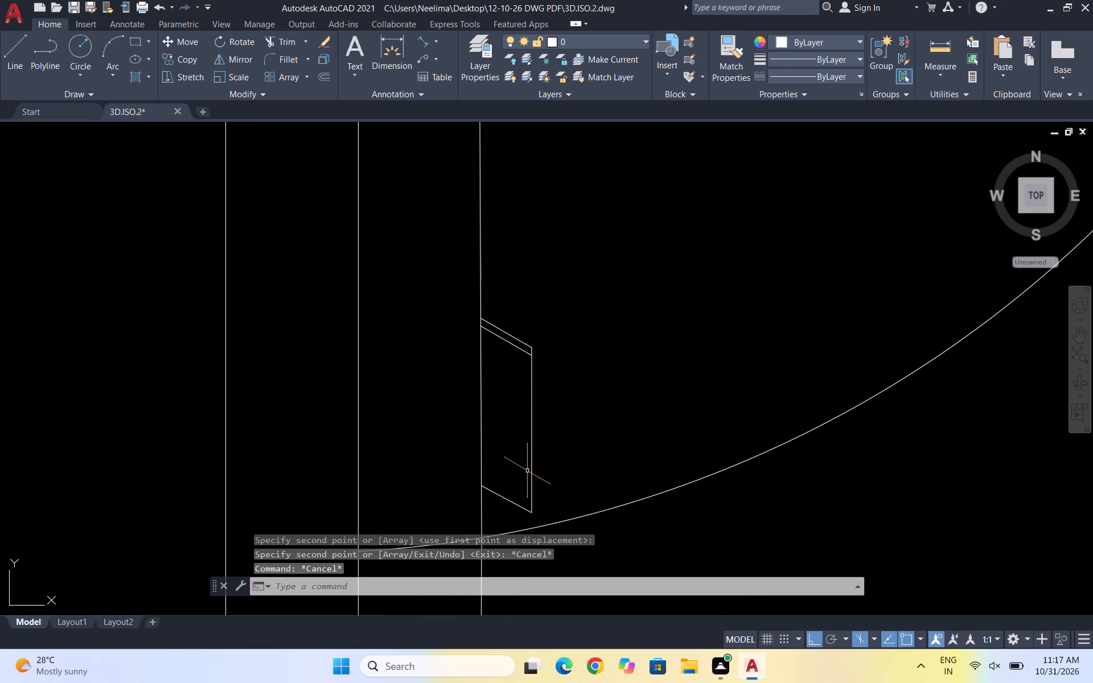
# Copy the handle's lower sloped edge a short distance straight up along the vertical line.
pyautogui.write('CO')
pyautogui.press('Return')
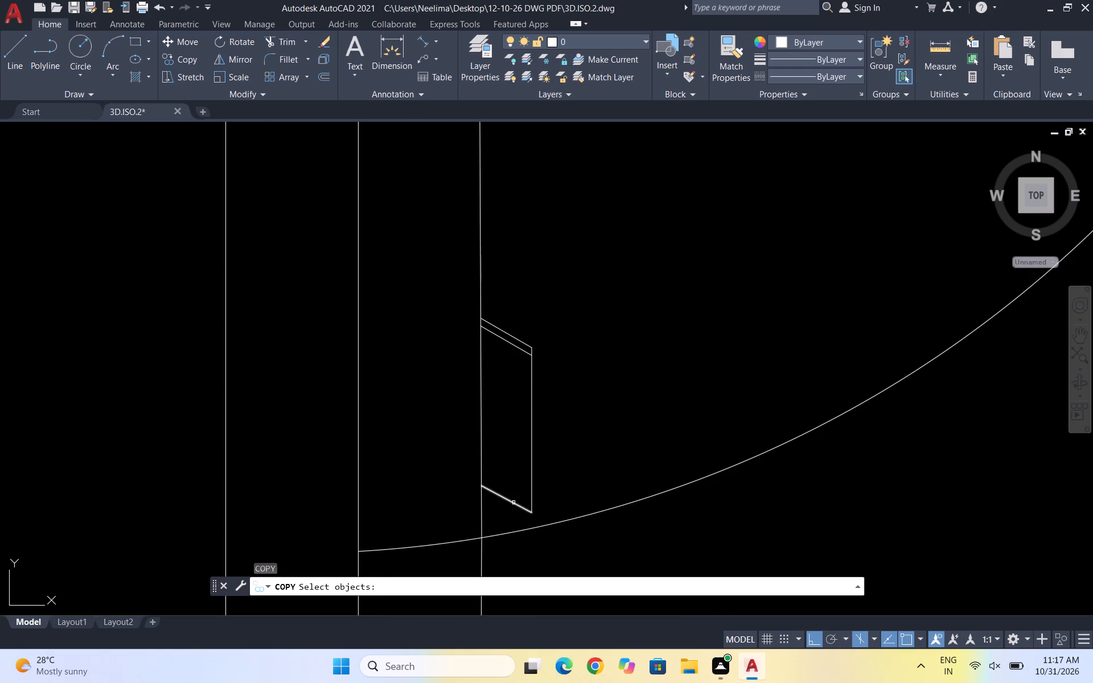
pyautogui.click(513, 503)
pyautogui.press('space')
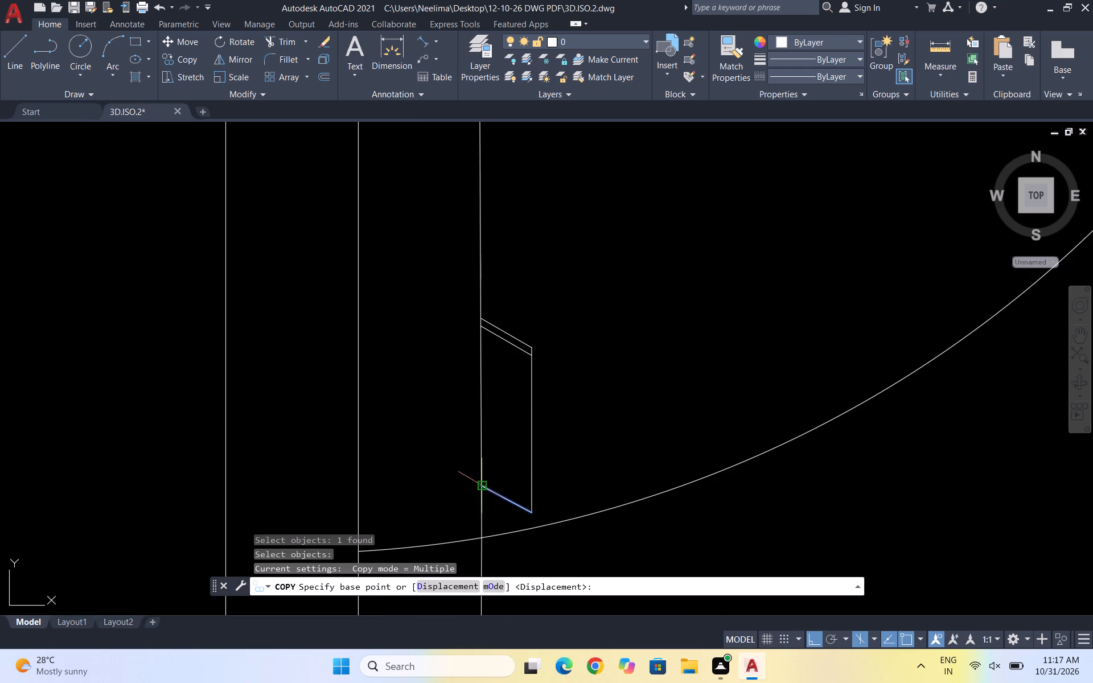
pyautogui.click(485, 489)
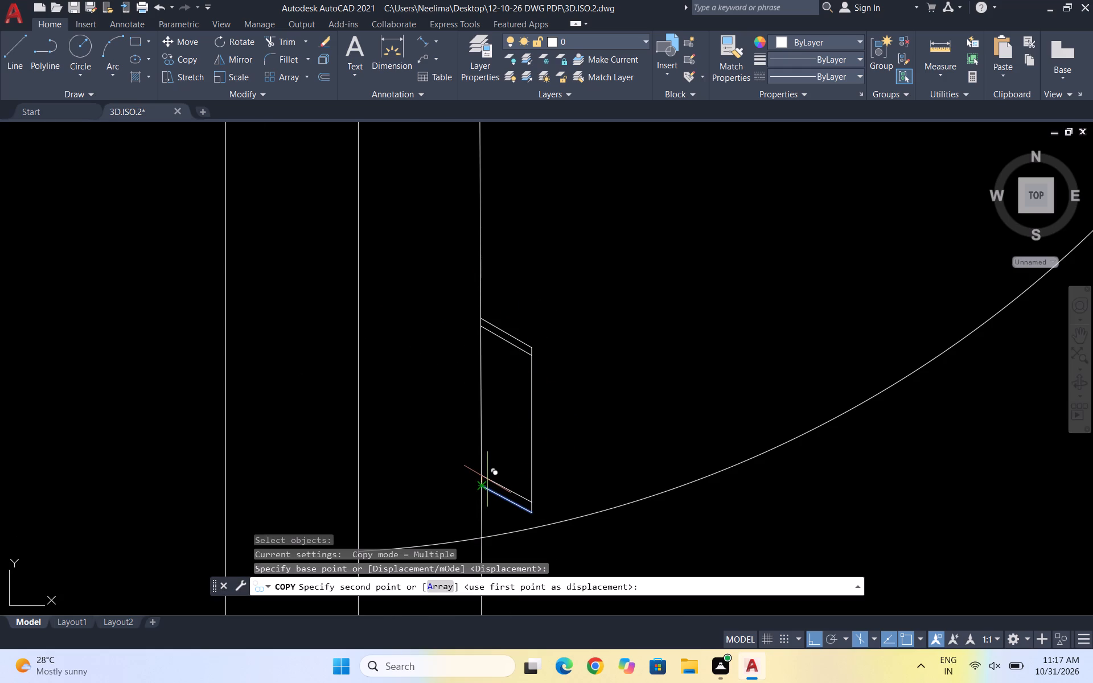
pyautogui.scroll(1, 488, 479)
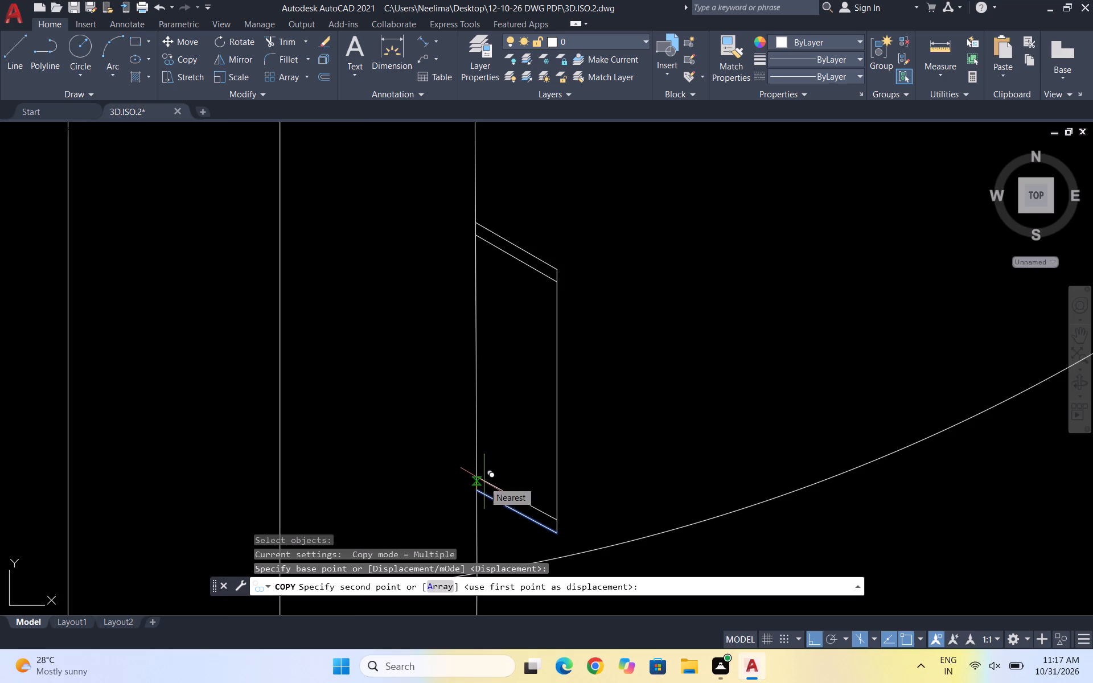
pyautogui.click(484, 482)
pyautogui.press('Escape')
# Copy the handle's outer vertical edge slightly inward, starting the copy on the inner upper sloped line.
pyautogui.write('CO')
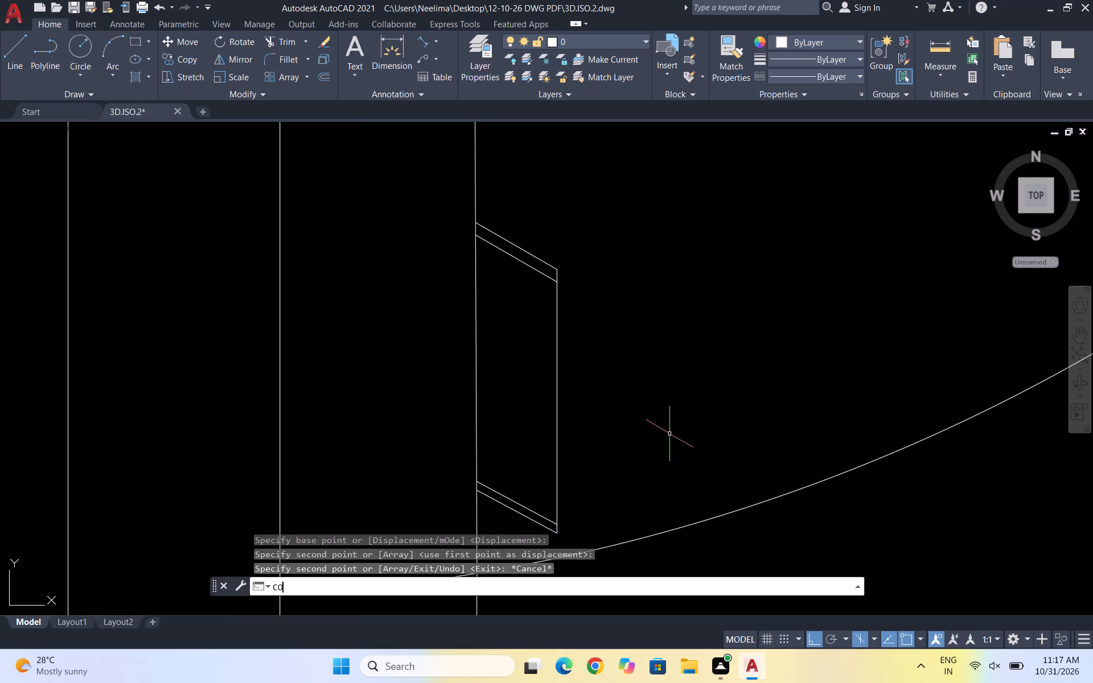
pyautogui.press('Return')
pyautogui.click(557, 357)
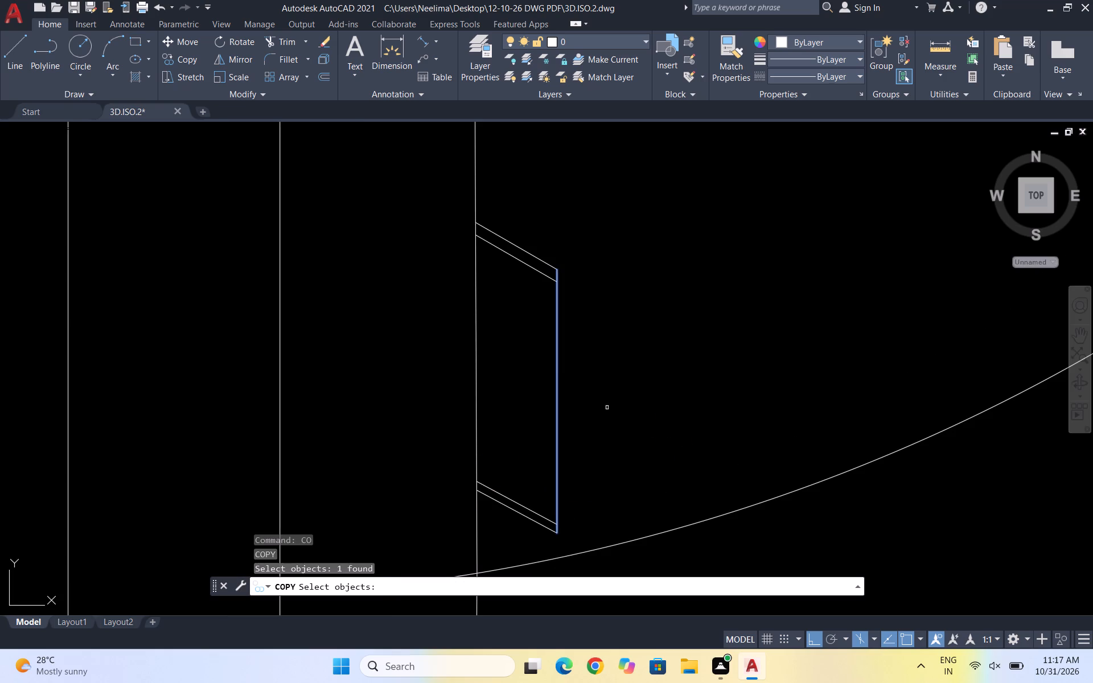
pyautogui.press('space')
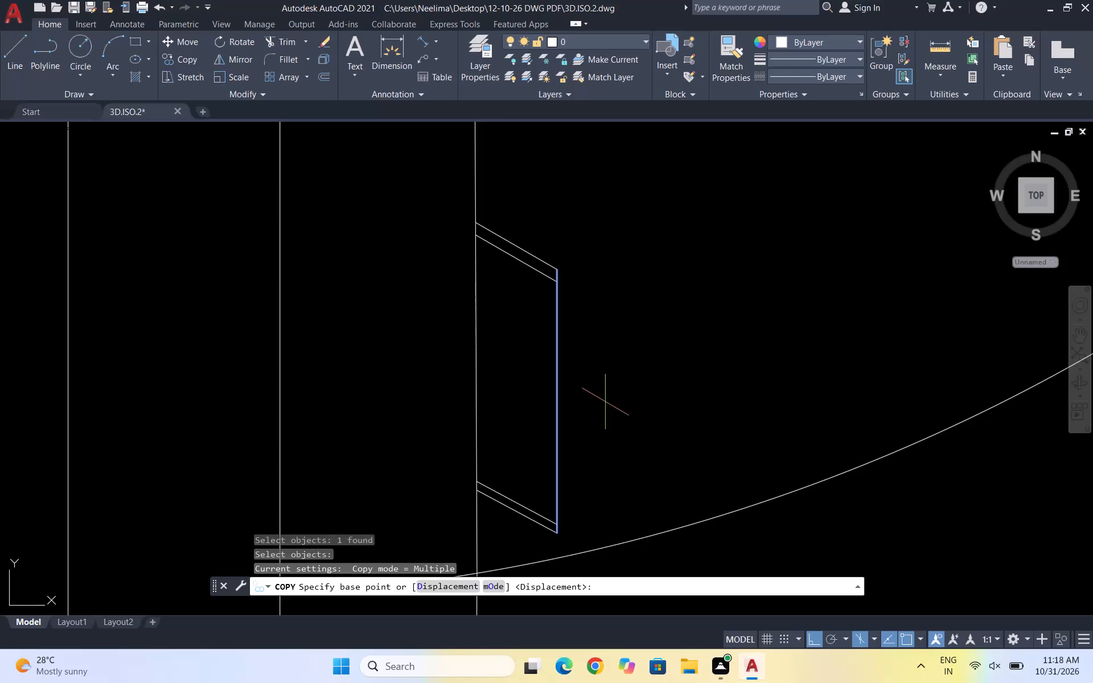
pyautogui.scroll(-1, 543, 301)
pyautogui.scroll(-3, 607, 399)
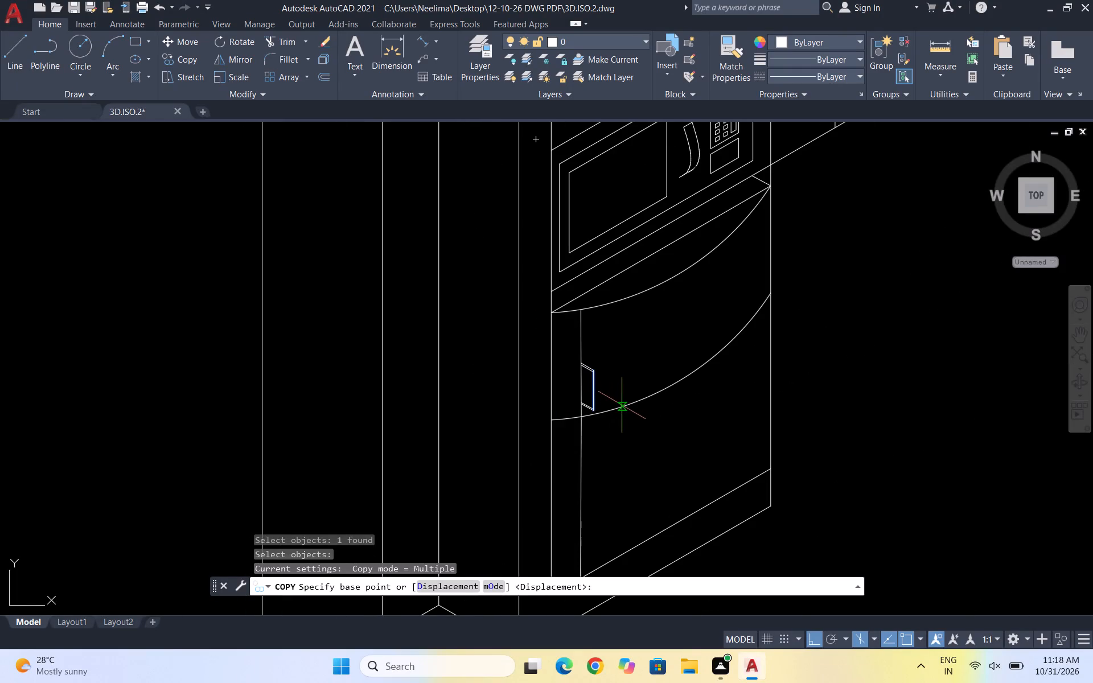
pyautogui.scroll(2, 585, 410)
pyautogui.scroll(1, 586, 365)
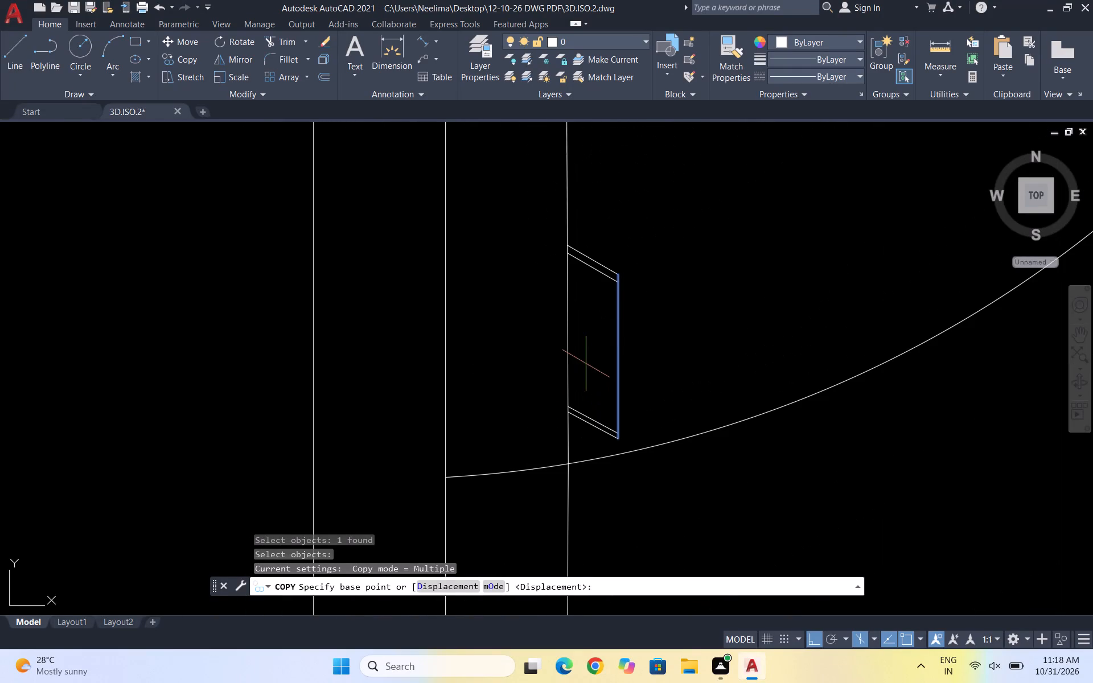
pyautogui.scroll(1, 623, 335)
pyautogui.write('CO')
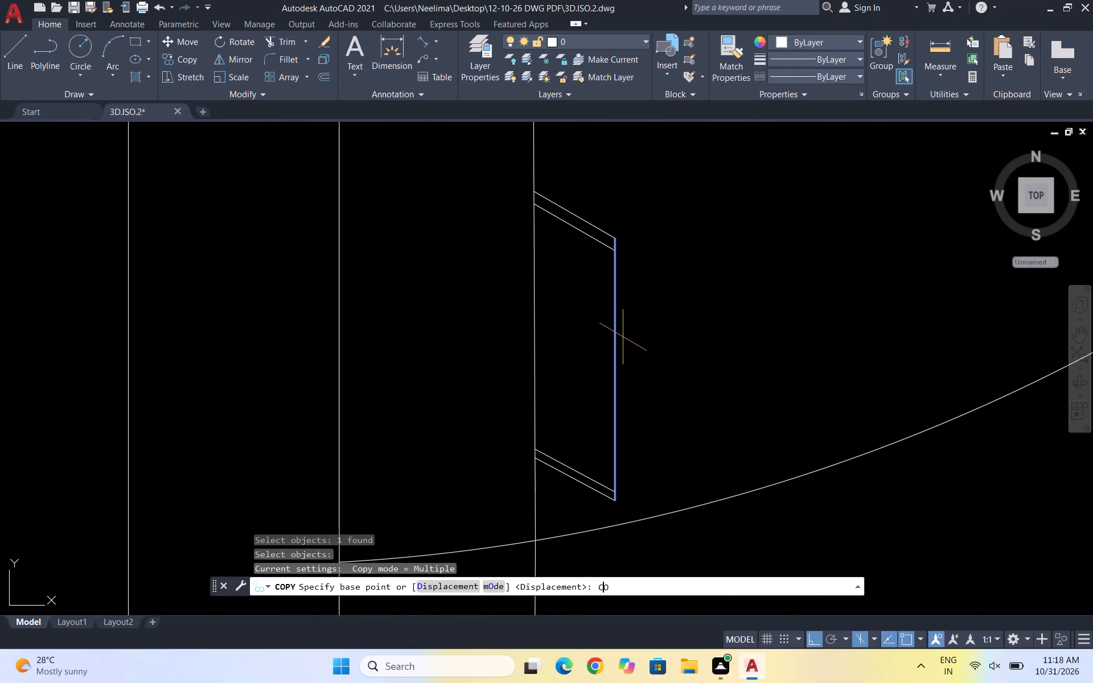
pyautogui.press('Return')
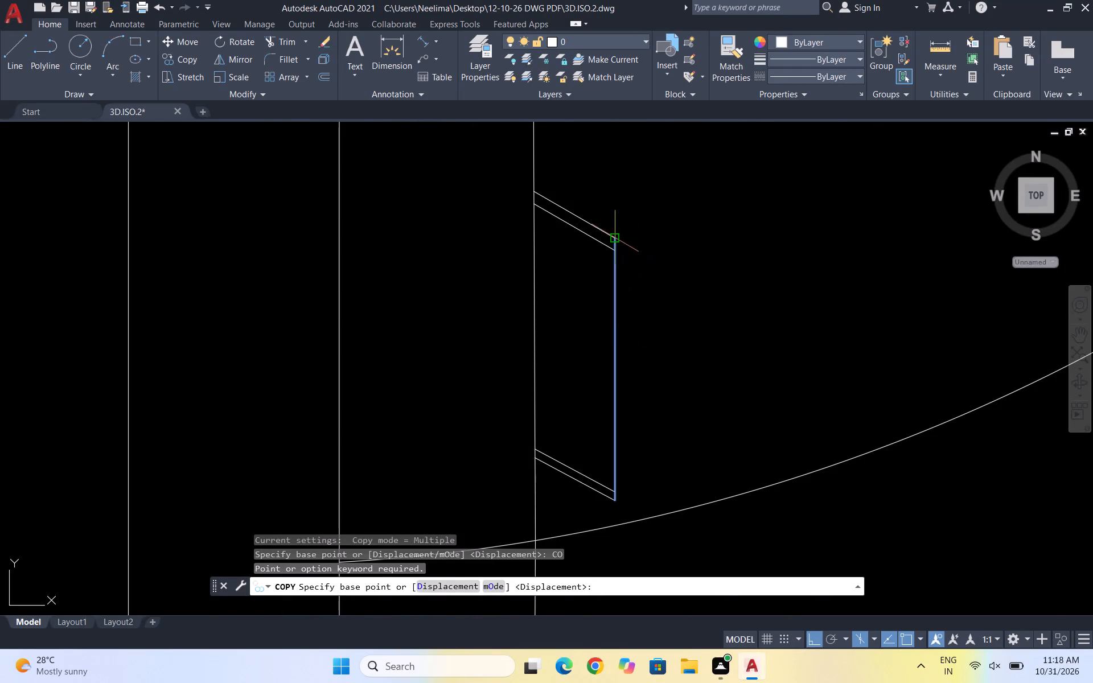
pyautogui.click(612, 240)
pyautogui.click(603, 244)
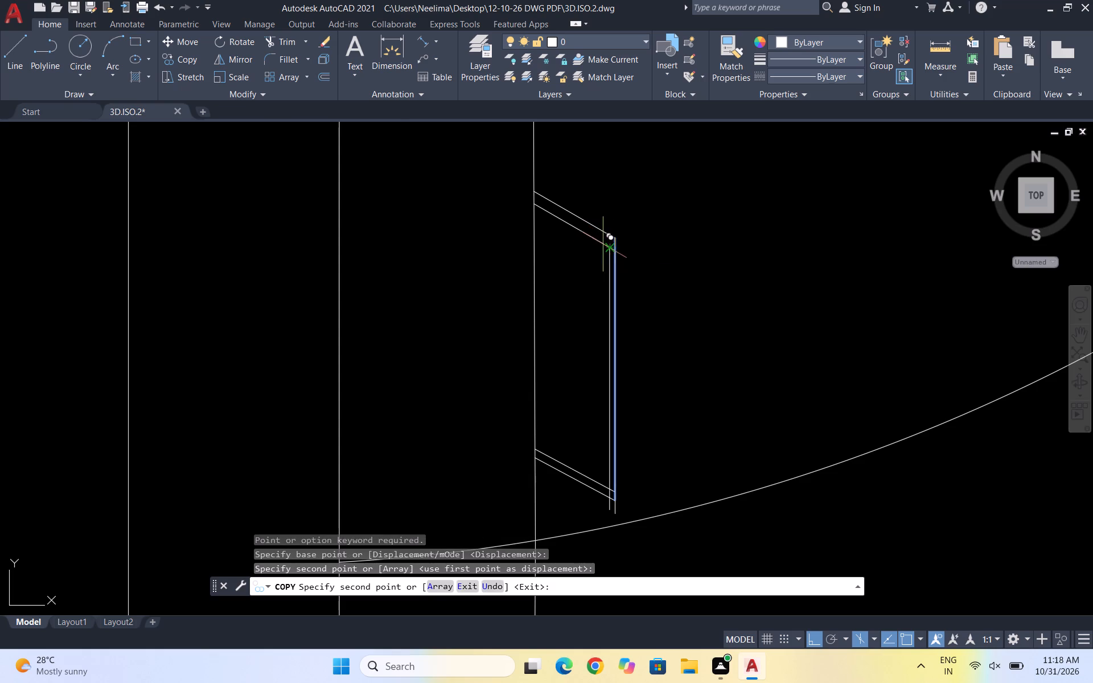
pyautogui.press('Escape')
# Move the copied vertical line by its top end farther inward along the handle's inner upper sloped line.
pyautogui.scroll(3, 622, 245)
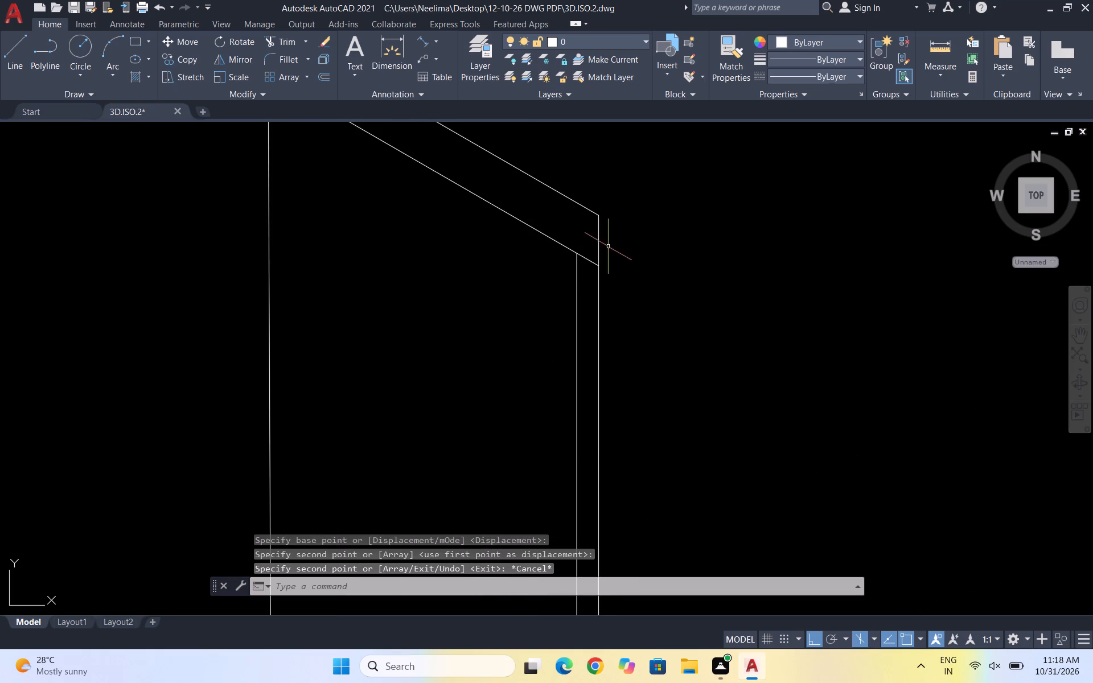
pyautogui.scroll(2, 561, 279)
pyautogui.moveTo(615, 291); pyautogui.dragTo(611, 285)
pyautogui.click(564, 275)
pyautogui.press('m')
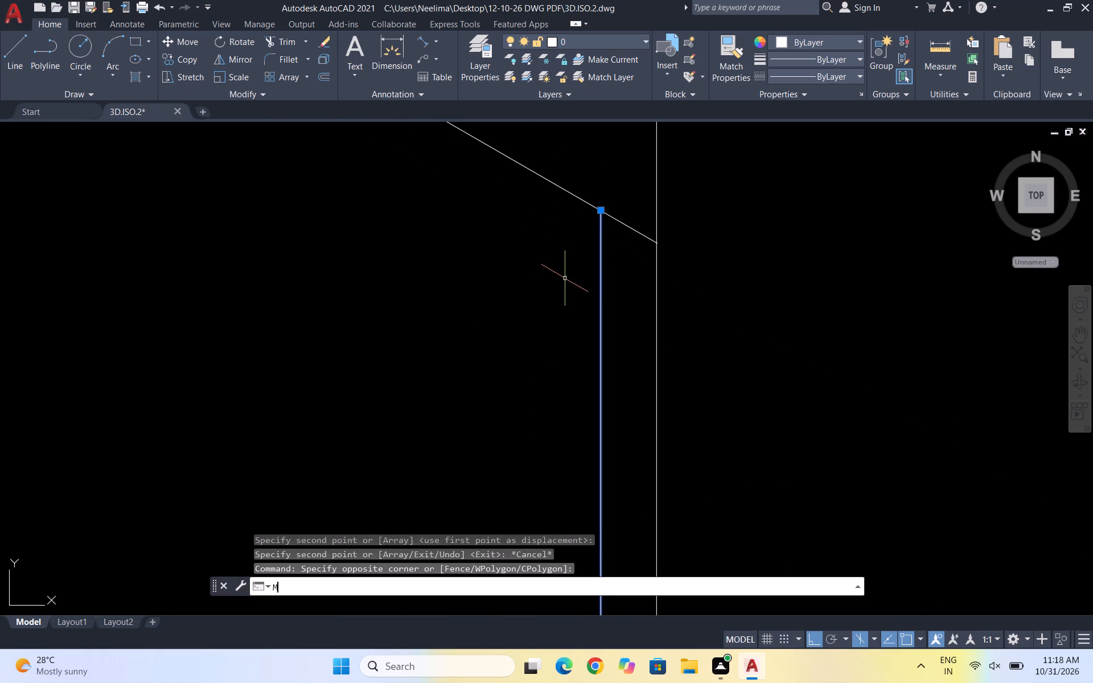
pyautogui.press('Return')
pyautogui.scroll(1, 565, 278)
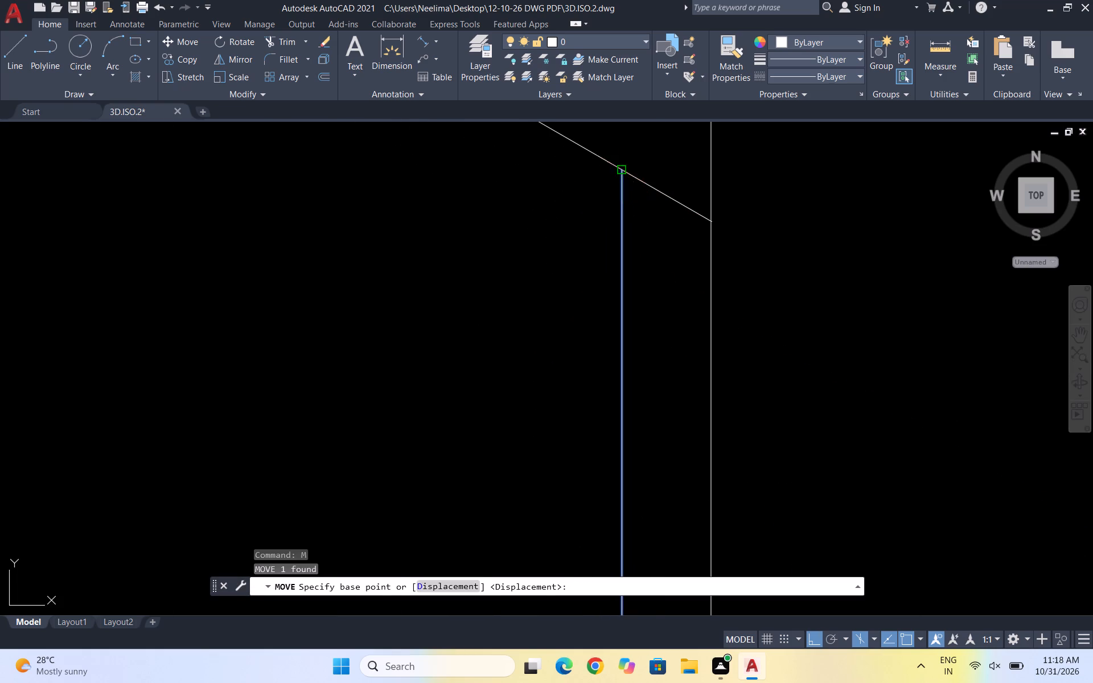
pyautogui.click(622, 173)
pyautogui.scroll(-4, 617, 186)
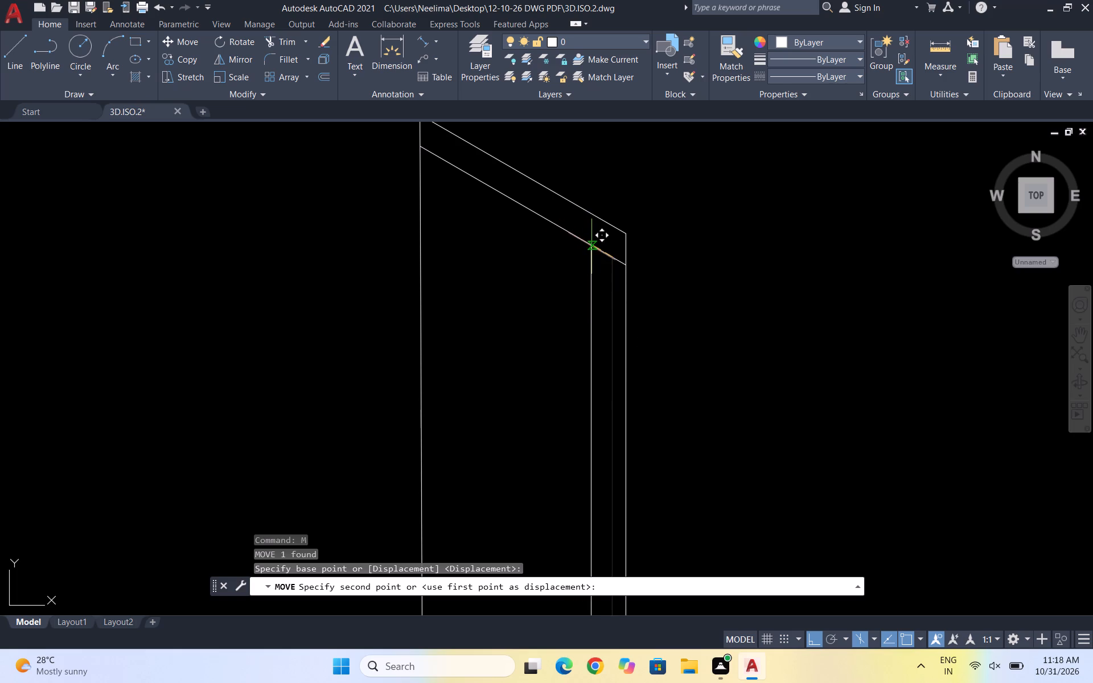
pyautogui.click(592, 248)
pyautogui.scroll(-4, 635, 244)
pyautogui.scroll(1, 696, 264)
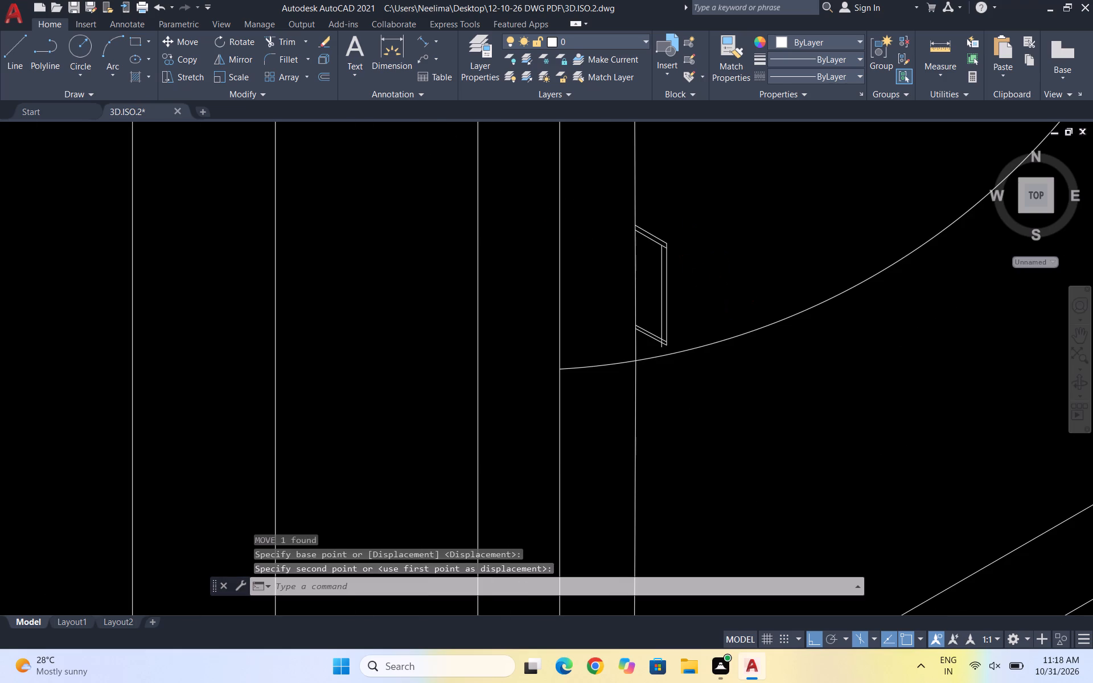
# Trim the overlapping line ends at the handle's lower corner so the inner vertical and inner lower lines meet.
pyautogui.press('Escape')
pyautogui.press('Escape')
pyautogui.write('TR')
pyautogui.press('Return')
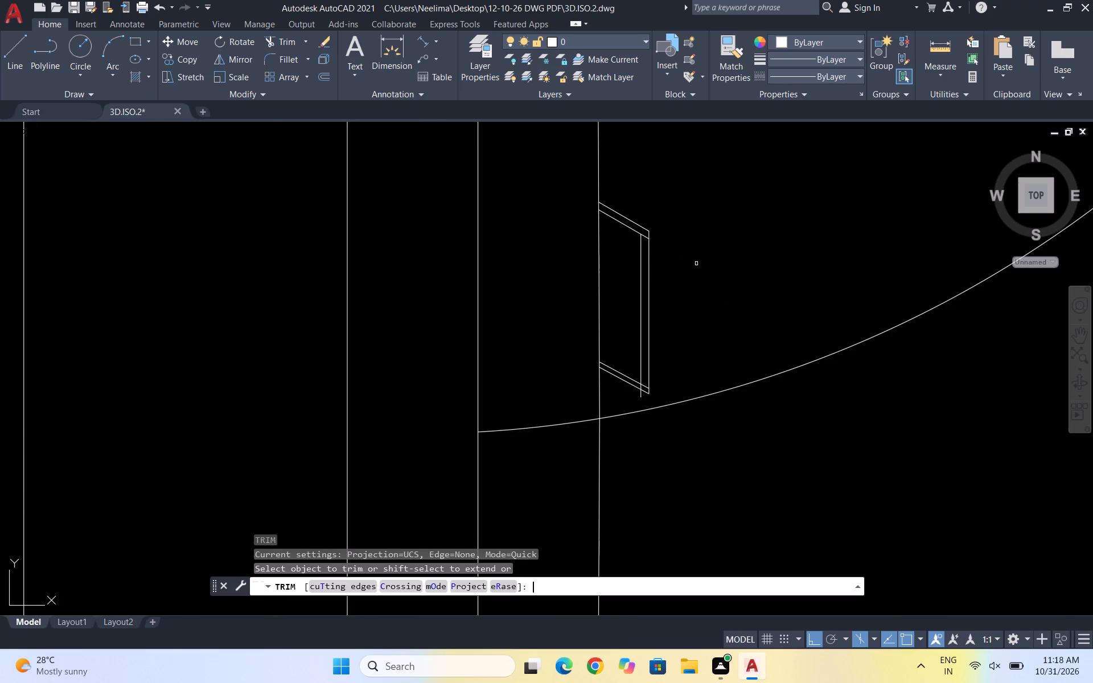
pyautogui.scroll(3, 650, 371)
pyautogui.scroll(2, 621, 439)
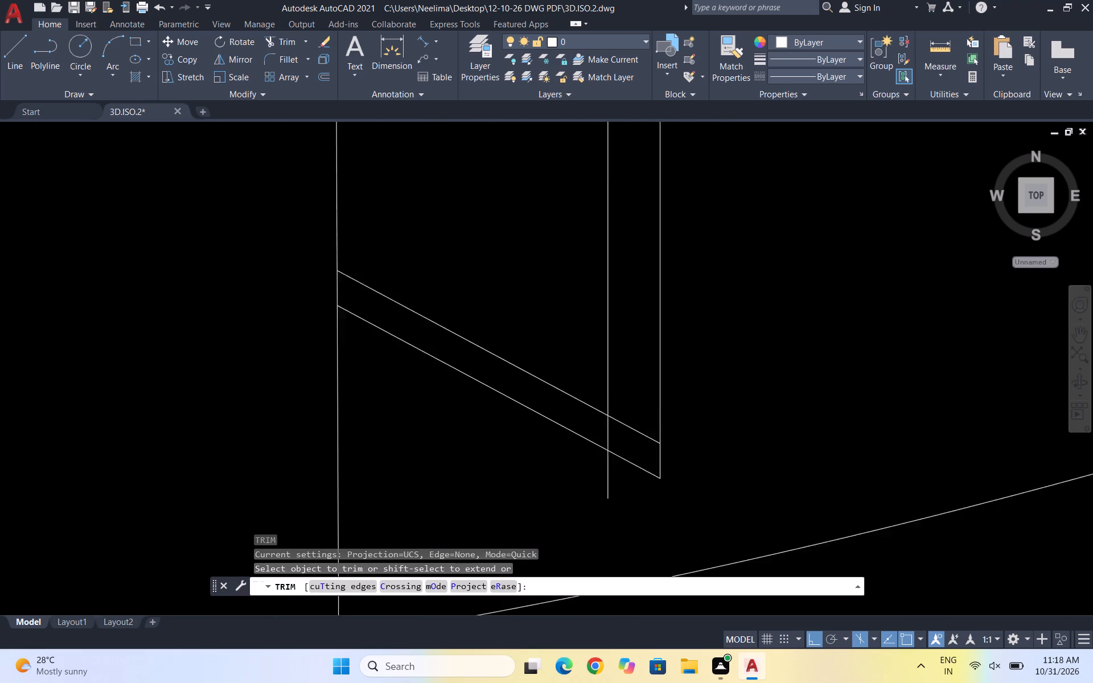
pyautogui.scroll(1, 621, 439)
pyautogui.moveTo(572, 420); pyautogui.dragTo(591, 409)
pyautogui.click(627, 388)
pyautogui.click(623, 417)
pyautogui.moveTo(570, 491); pyautogui.dragTo(581, 504)
pyautogui.moveTo(597, 518); pyautogui.dragTo(565, 499)
pyautogui.click(524, 479)
pyautogui.scroll(-3, 517, 490)
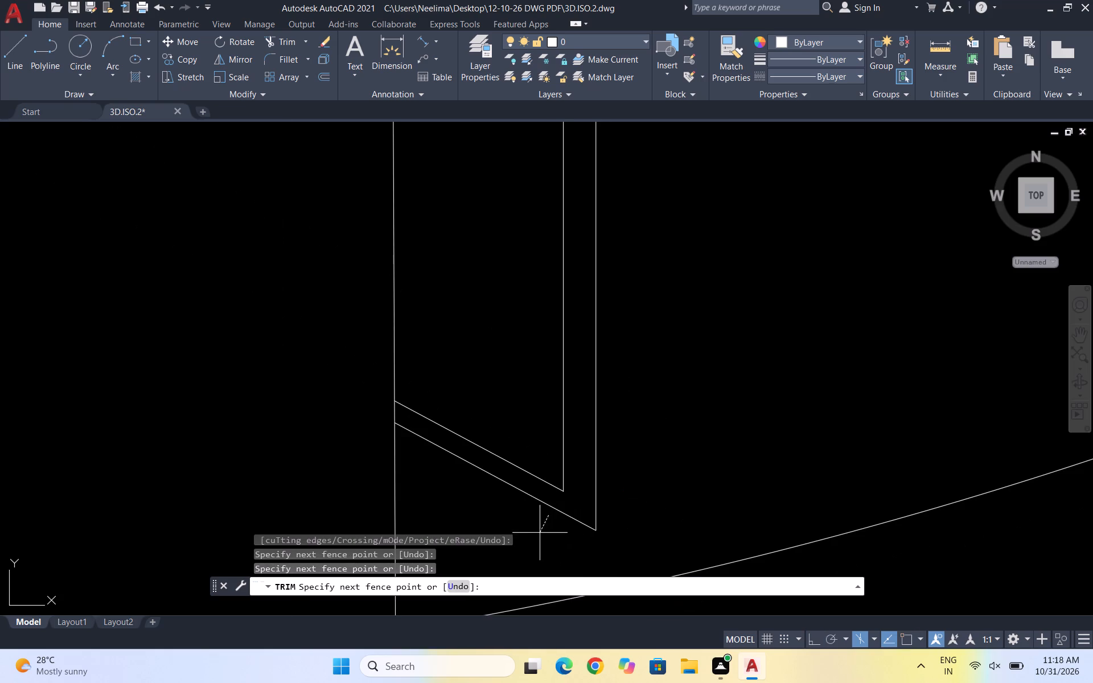
pyautogui.click(541, 533)
# Trim the inner upper sloped line's excess beyond the inner vertical line at the handle's upper corner.
pyautogui.scroll(-3, 556, 549)
pyautogui.scroll(4, 582, 397)
pyautogui.moveTo(611, 377); pyautogui.dragTo(591, 418)
pyautogui.click(590, 423)
pyautogui.scroll(-2, 661, 360)
pyautogui.click(640, 374)
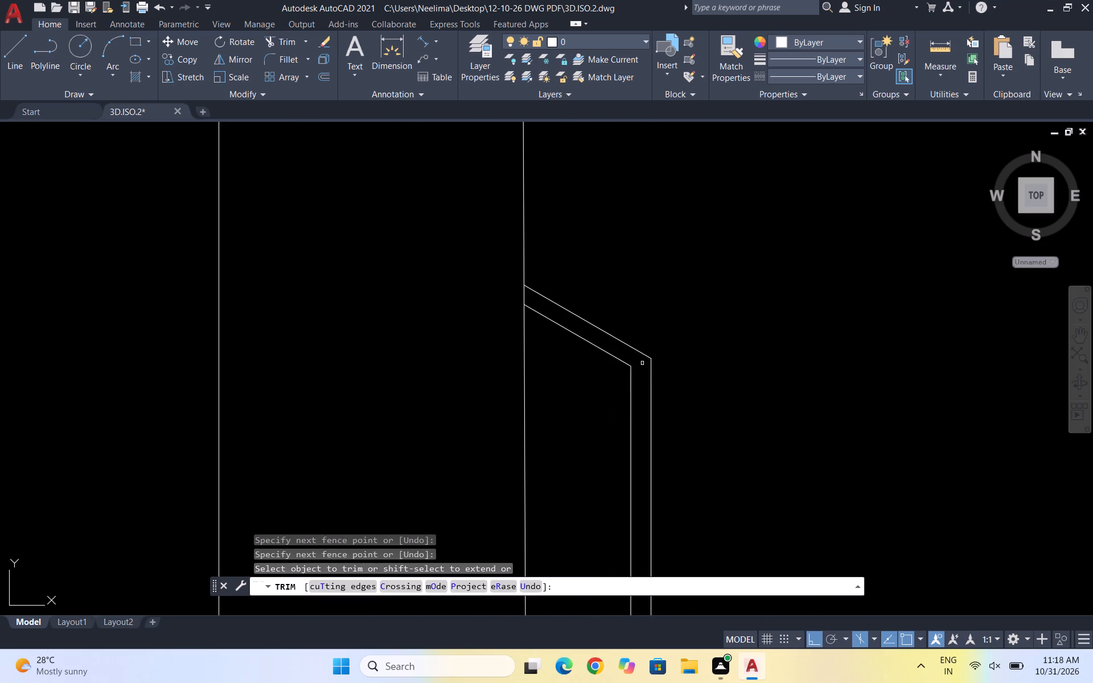
# Copy the whole double-line handle straight down its vertical line by about 14 units, placing it below the unit's lower curve.
pyautogui.scroll(-2, 634, 356)
pyautogui.scroll(-2, 751, 317)
pyautogui.scroll(-1, 816, 320)
pyautogui.press('Escape')
pyautogui.press('Escape')
pyautogui.scroll(-2, 761, 361)
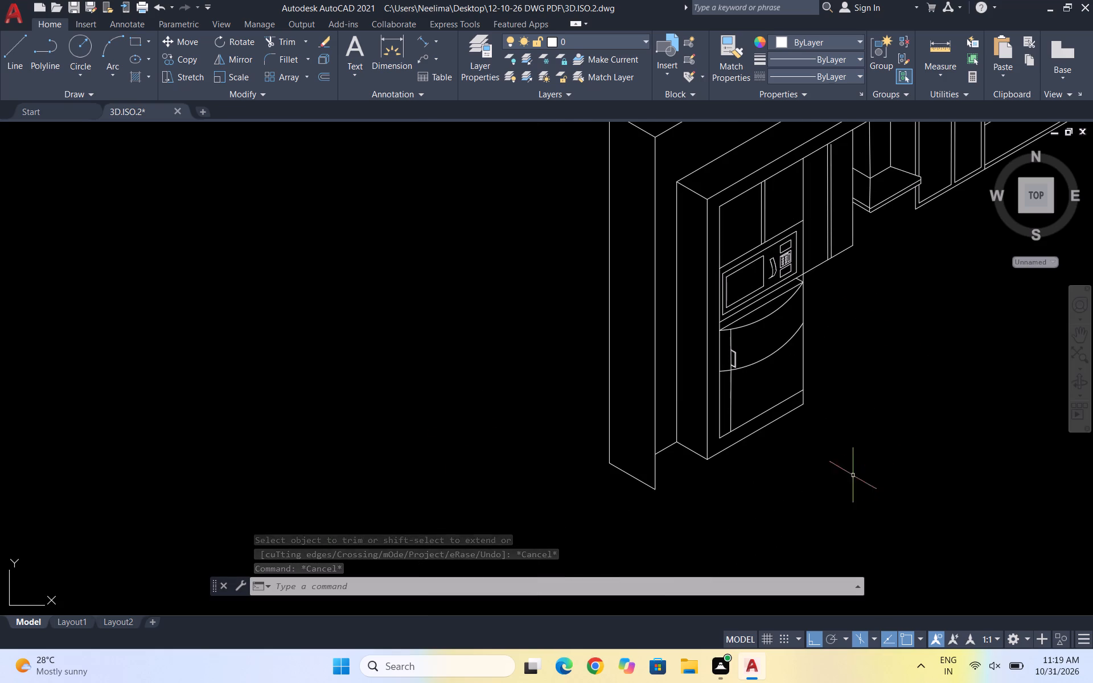
pyautogui.scroll(1, 710, 363)
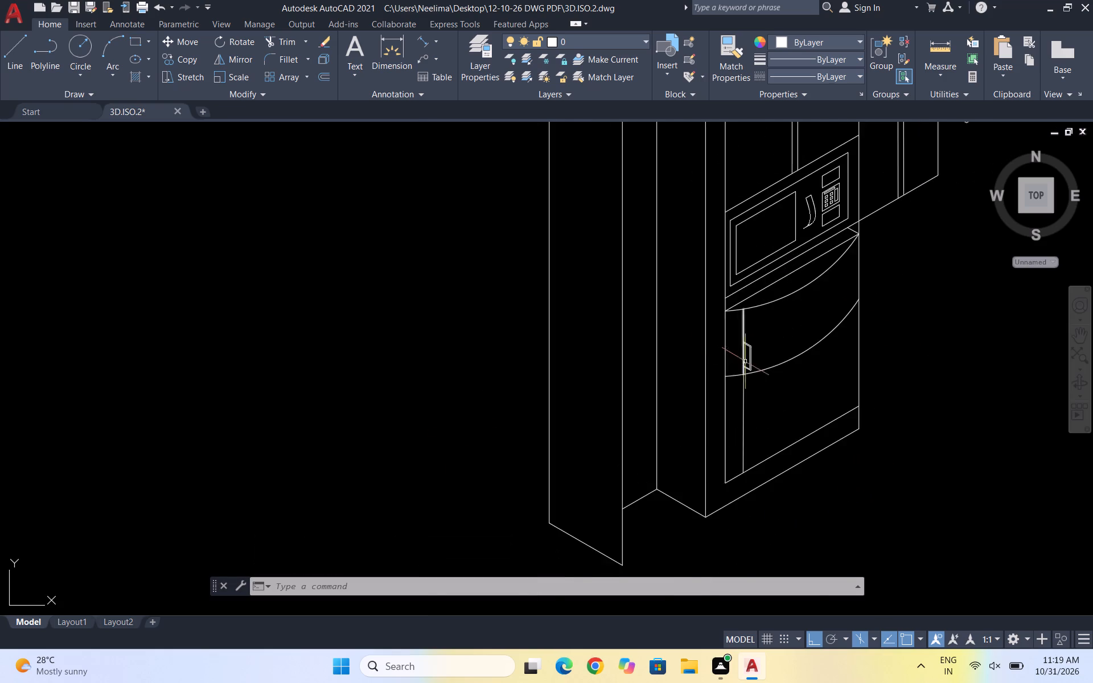
pyautogui.scroll(5, 745, 362)
pyautogui.scroll(3, 780, 393)
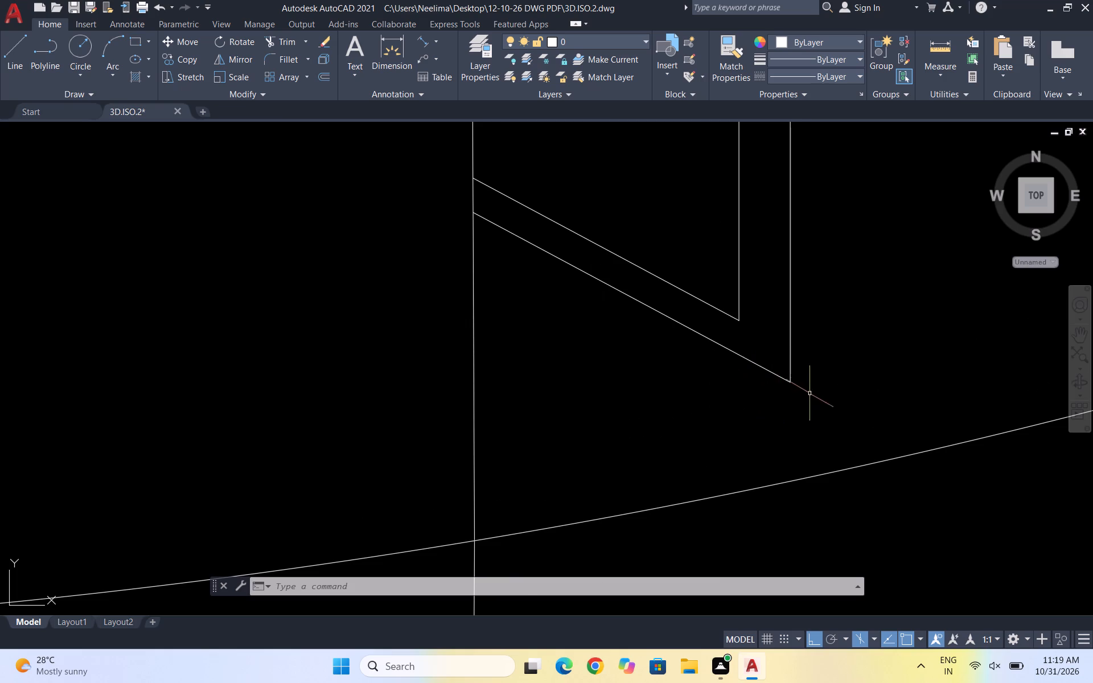
pyautogui.moveTo(810, 393); pyautogui.dragTo(798, 380)
pyautogui.click(719, 290)
pyautogui.scroll(-4, 722, 305)
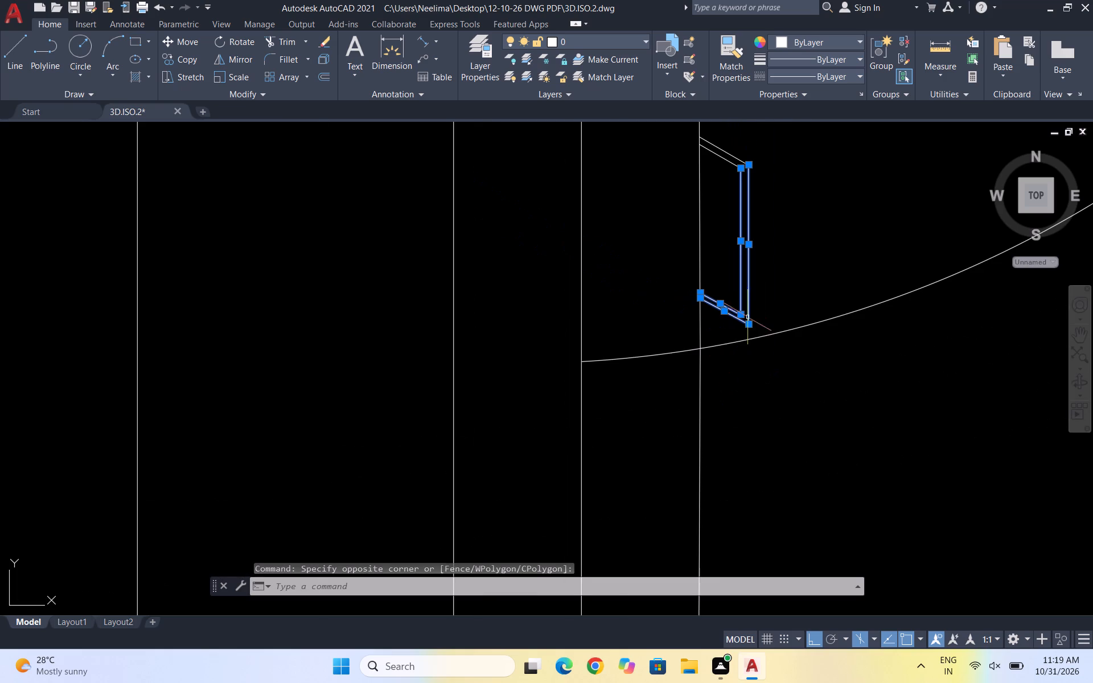
pyautogui.scroll(1, 737, 150)
pyautogui.moveTo(708, 198); pyautogui.dragTo(714, 187)
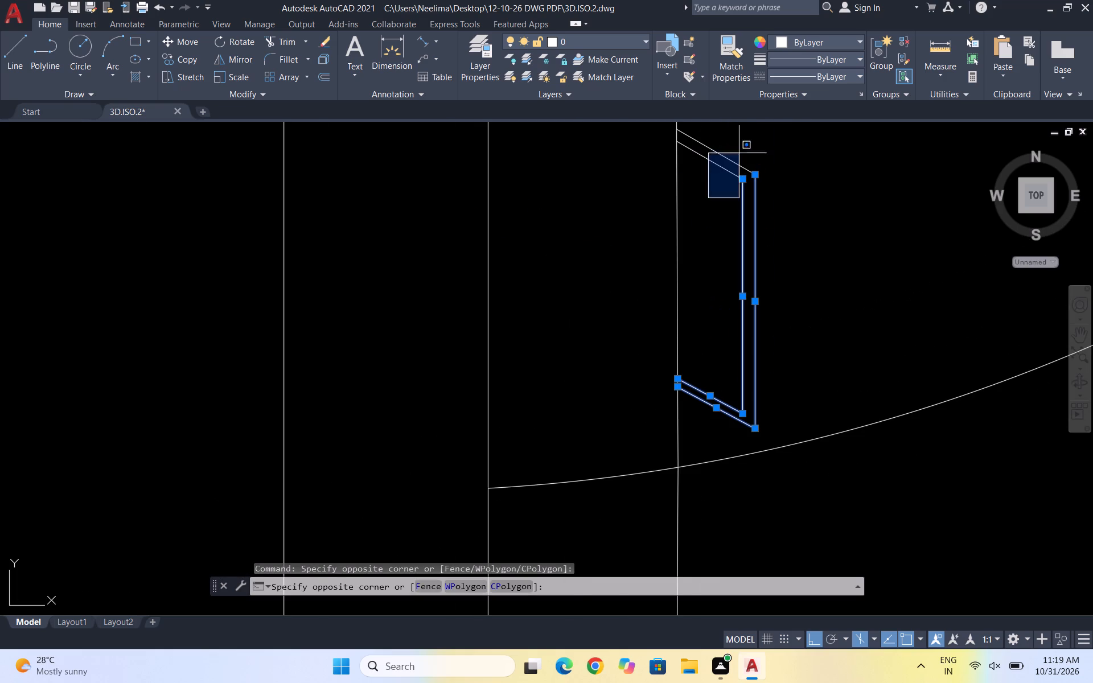
pyautogui.click(742, 146)
pyautogui.moveTo(757, 140); pyautogui.dragTo(740, 151)
pyautogui.click(705, 209)
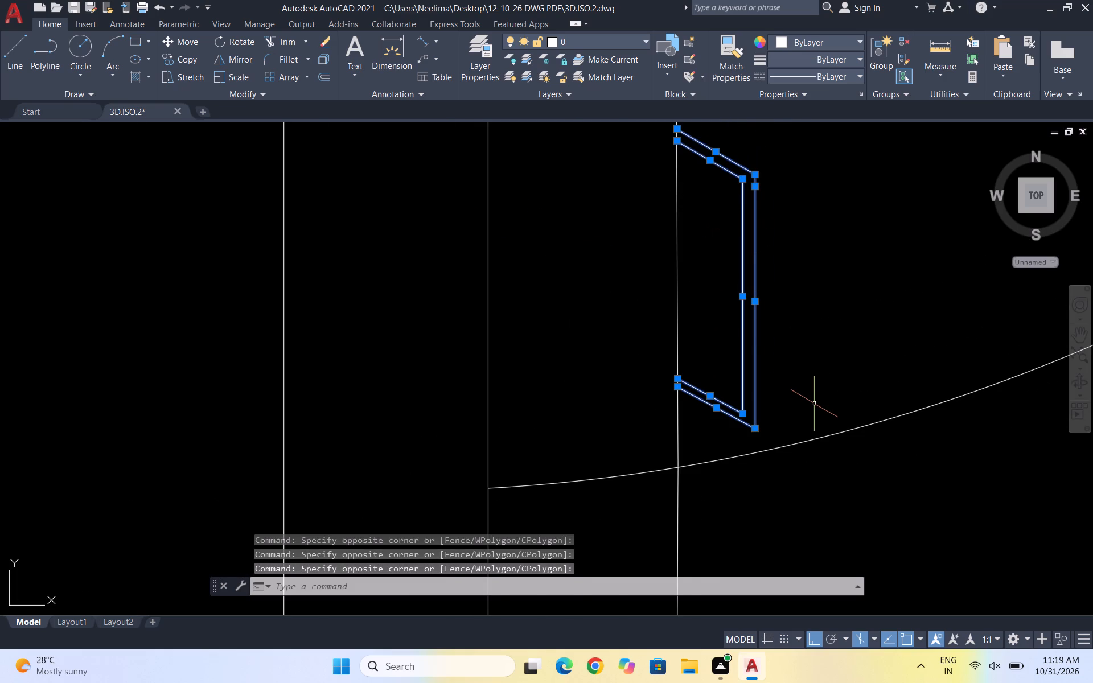
pyautogui.write('CO')
pyautogui.press('Return')
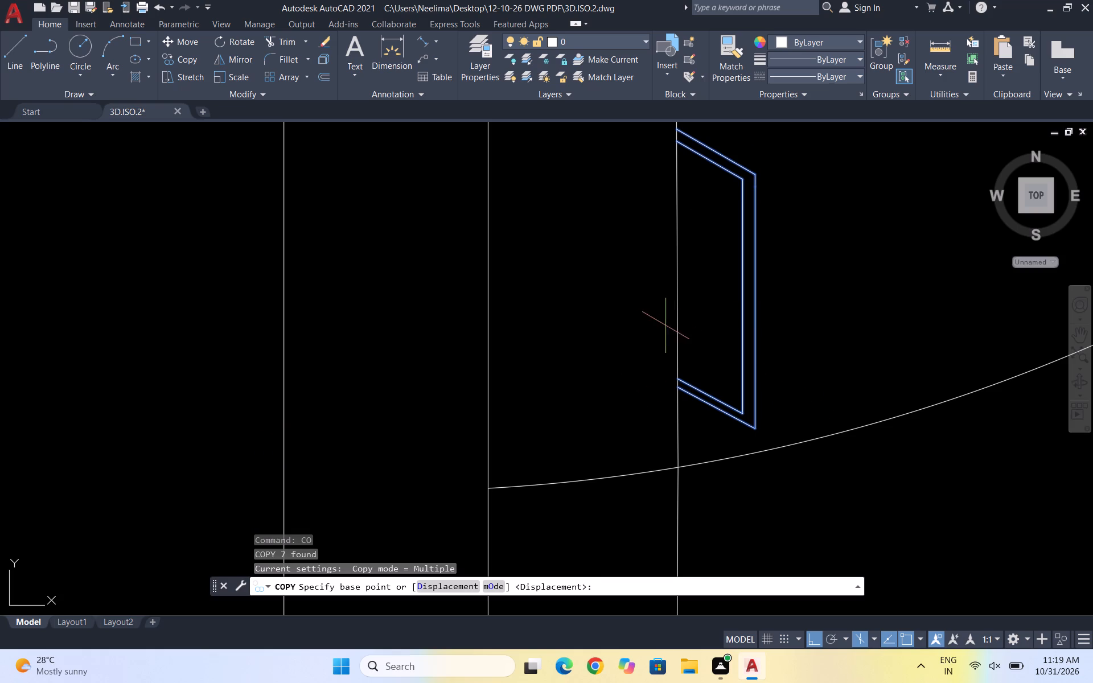
pyautogui.scroll(-1, 681, 248)
pyautogui.scroll(3, 696, 178)
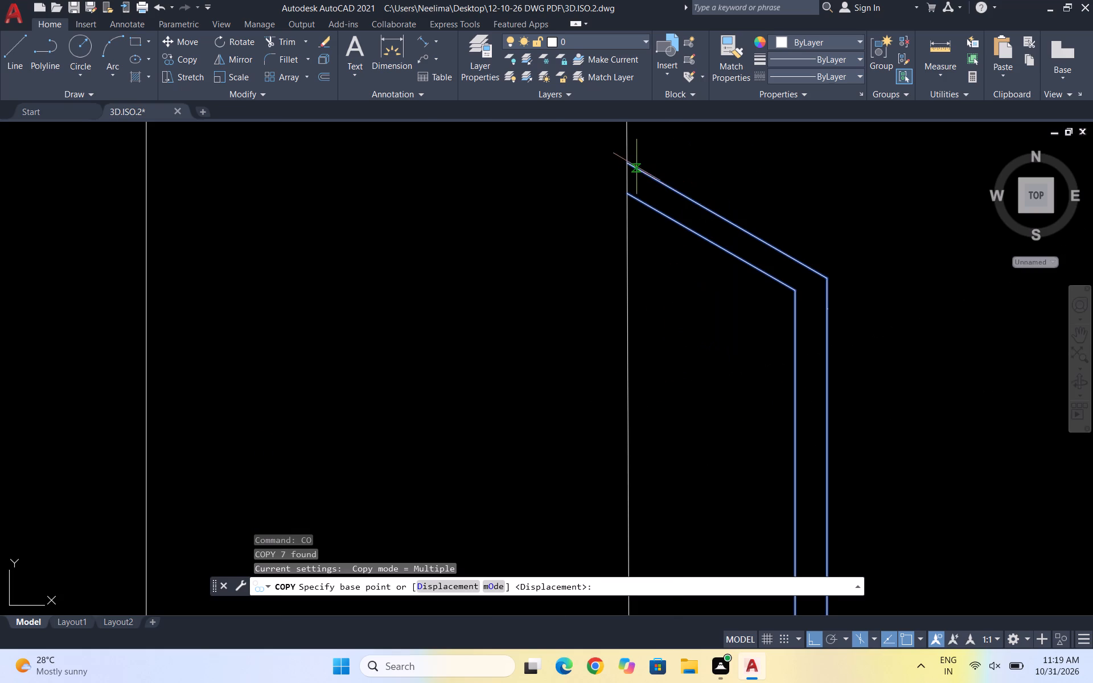
pyautogui.click(624, 160)
pyautogui.scroll(-3, 624, 157)
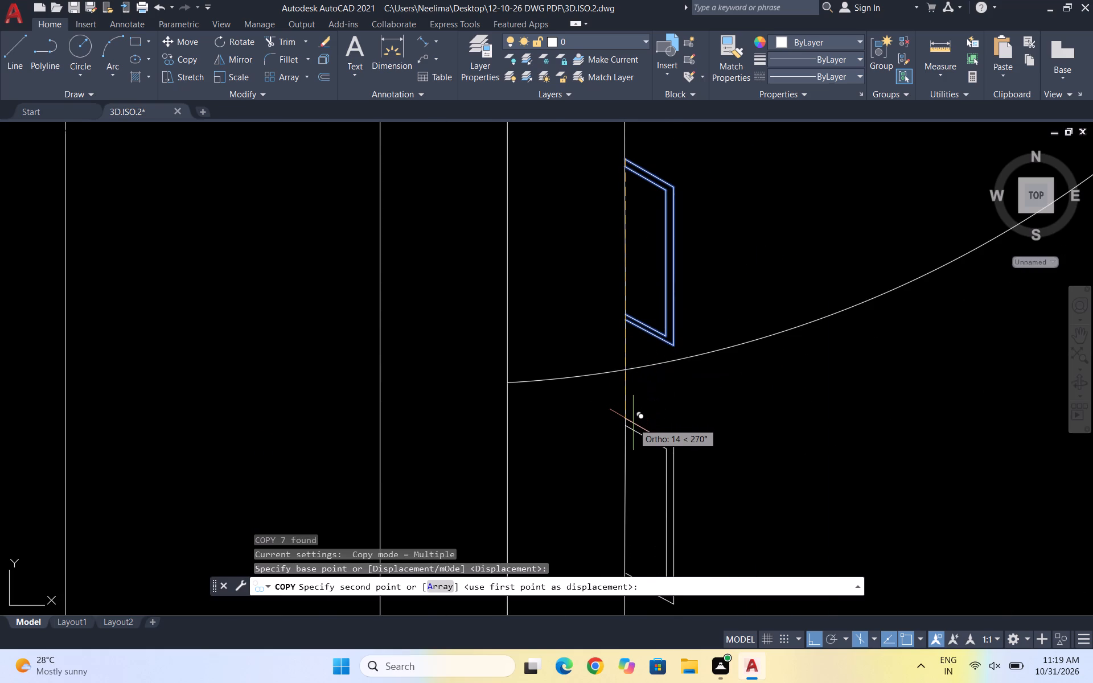
pyautogui.click(634, 430)
pyautogui.scroll(-3, 610, 352)
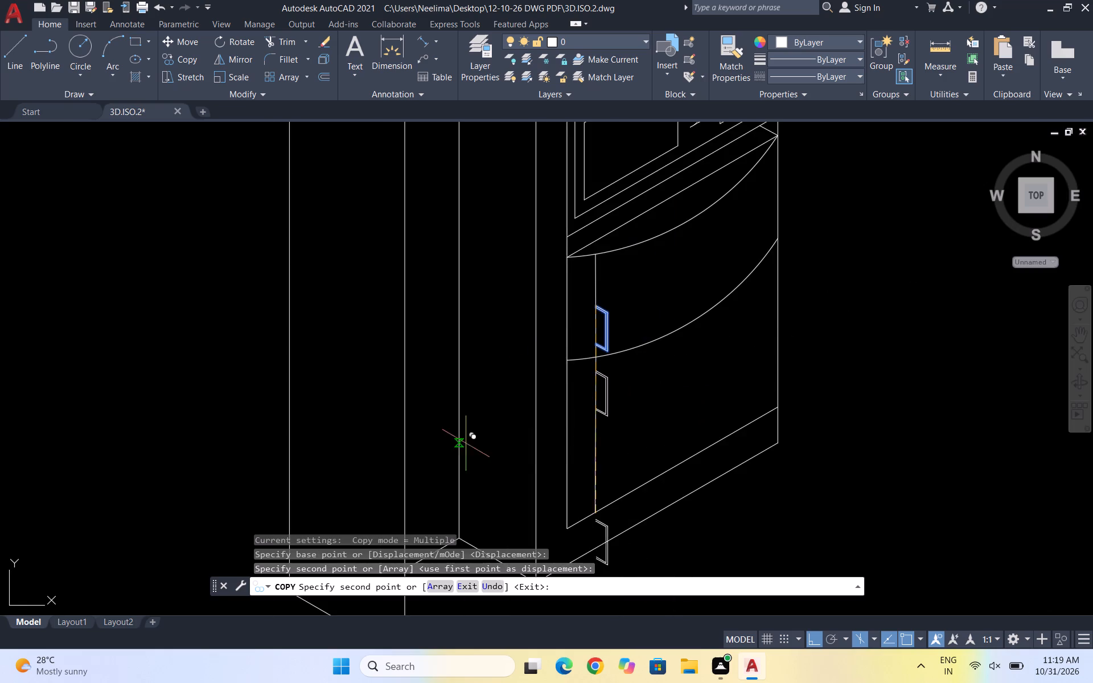
pyautogui.press('Escape')
# Draw a vertical guide line about 9 units long on the upper-left door above the microwave, near the divider.
pyautogui.scroll(-3, 779, 295)
pyautogui.scroll(-1, 433, 375)
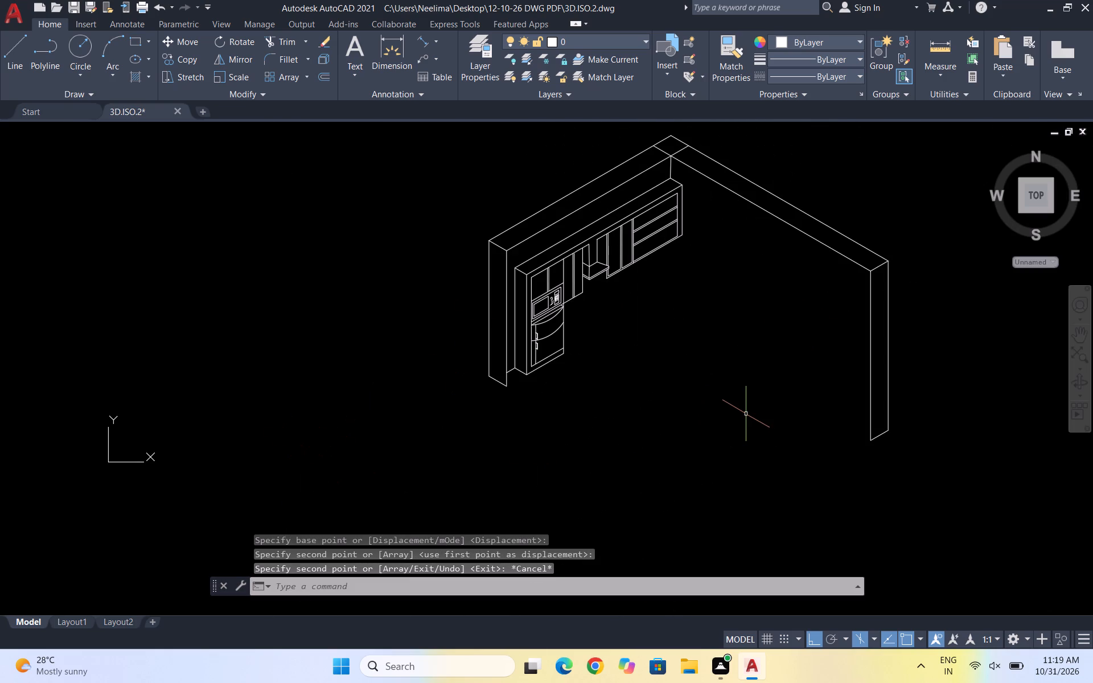
pyautogui.scroll(4, 549, 273)
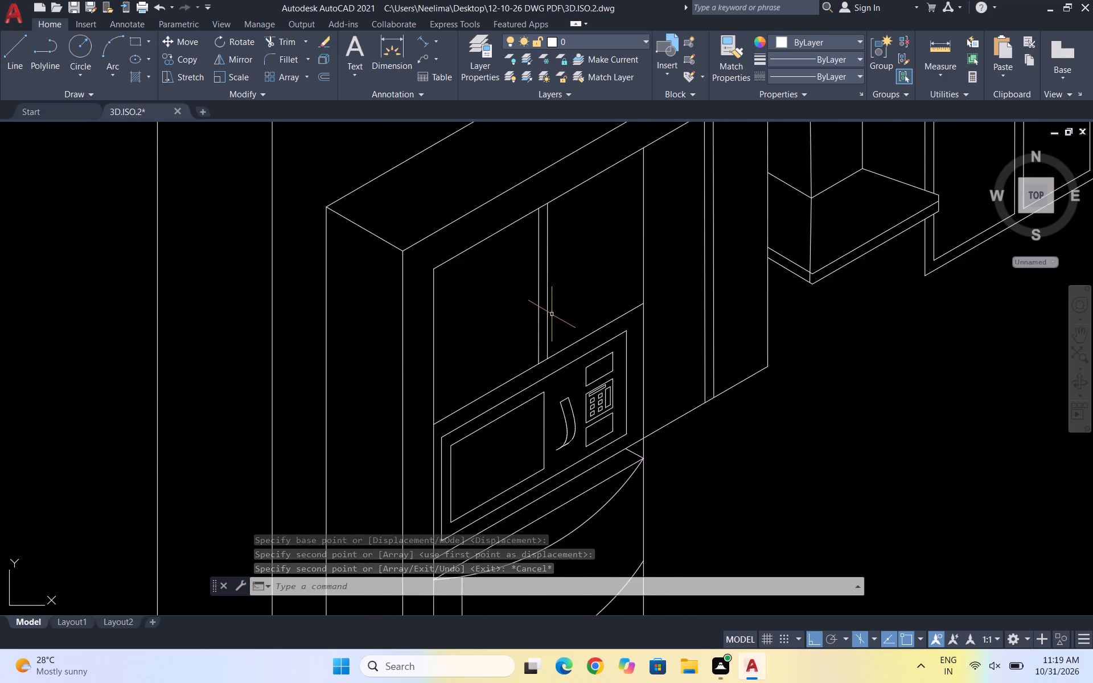
pyautogui.scroll(1, 552, 314)
pyautogui.scroll(1, 482, 299)
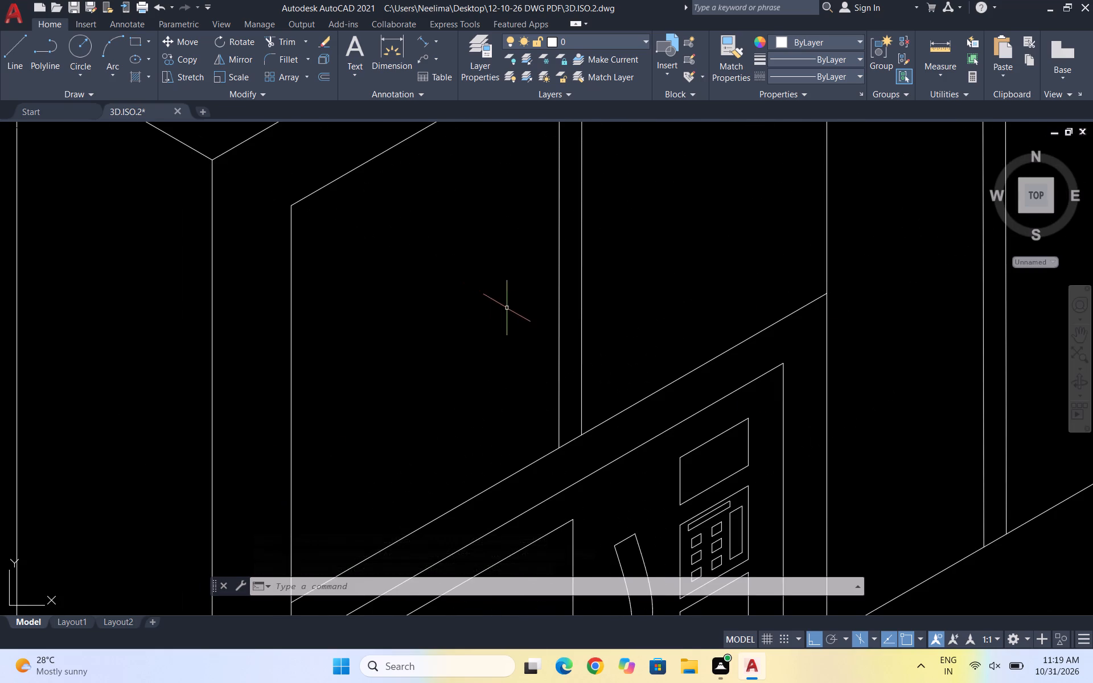
pyautogui.scroll(-1, 522, 323)
pyautogui.press('Escape')
pyautogui.press('Escape')
pyautogui.press('l')
pyautogui.press('Return')
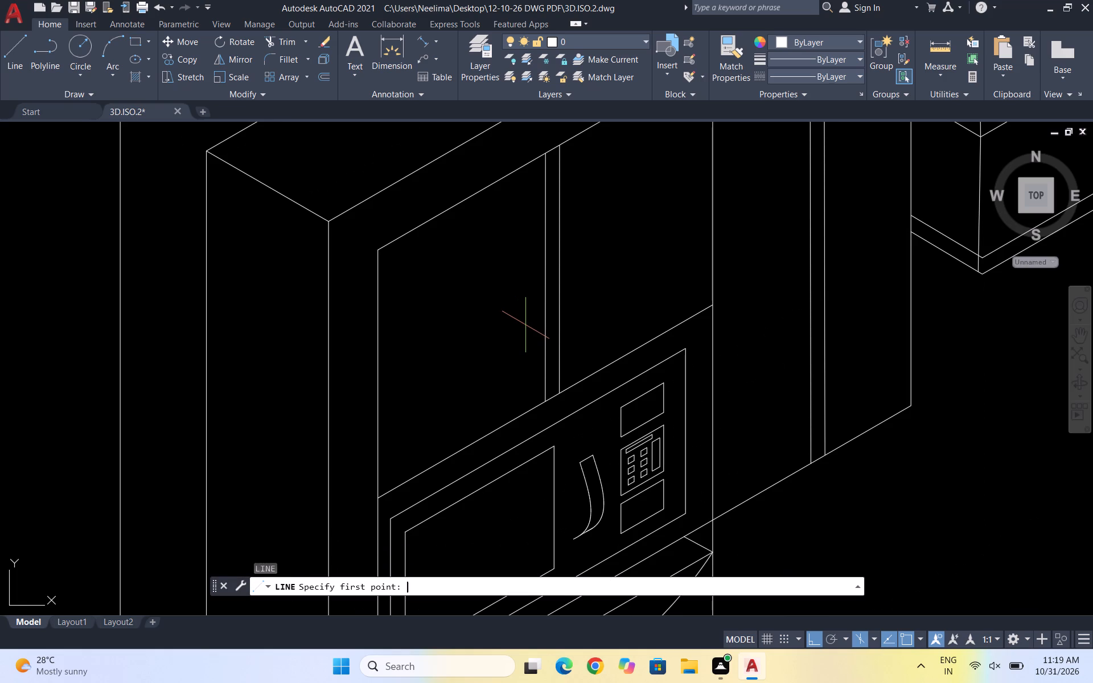
pyautogui.click(522, 298)
pyautogui.click(524, 362)
pyautogui.press('Escape')
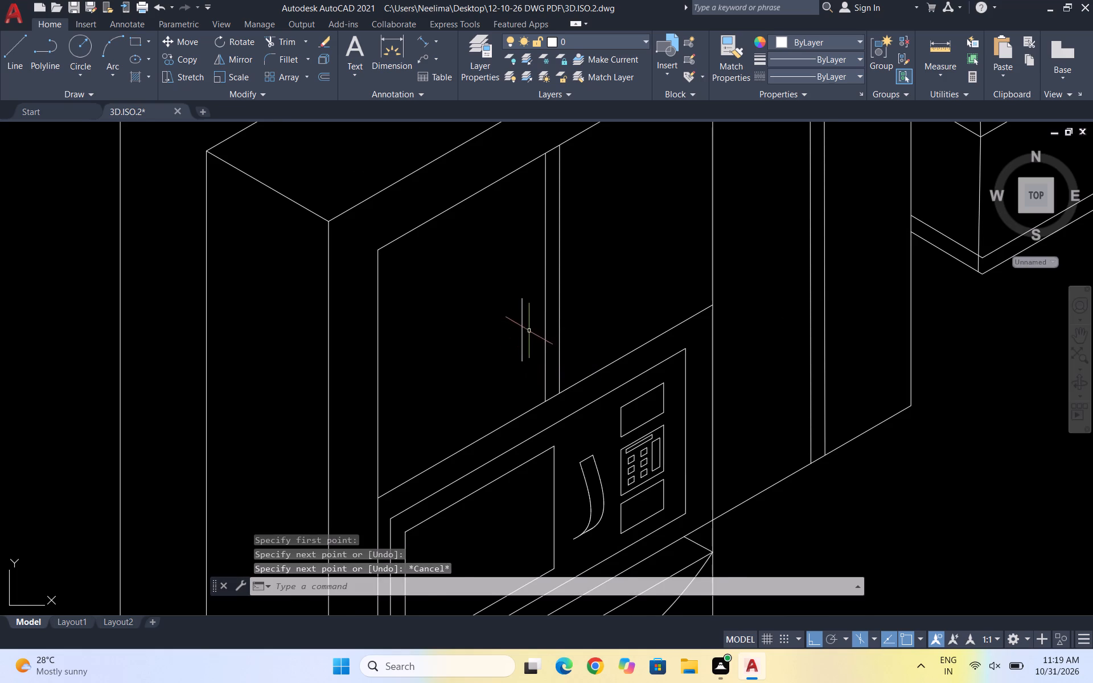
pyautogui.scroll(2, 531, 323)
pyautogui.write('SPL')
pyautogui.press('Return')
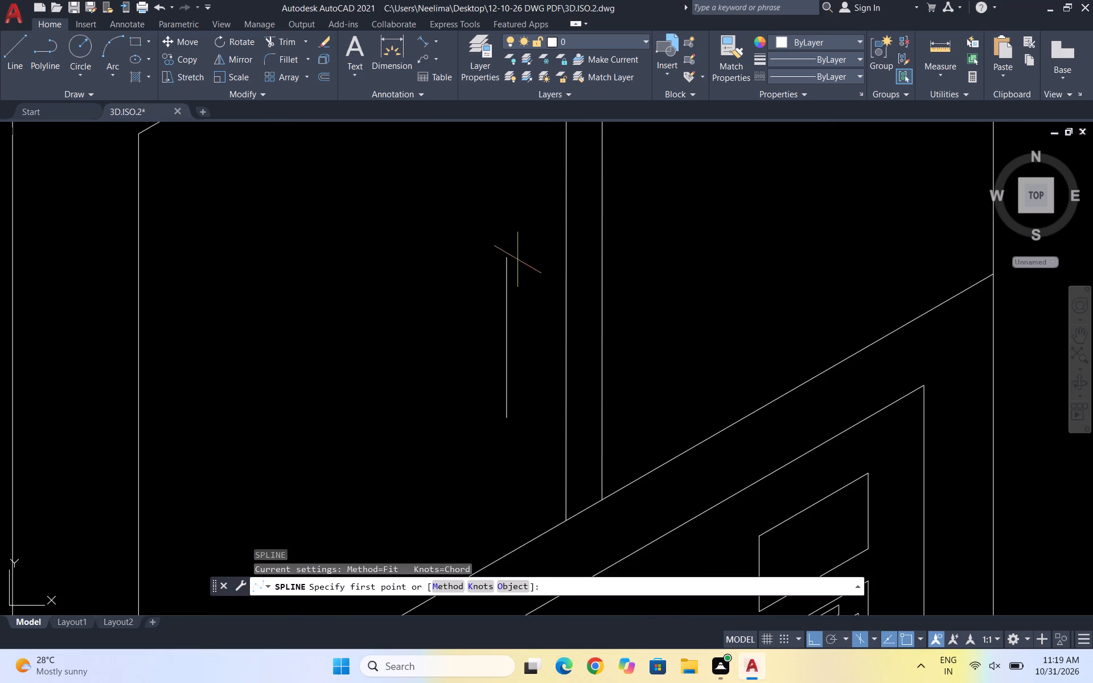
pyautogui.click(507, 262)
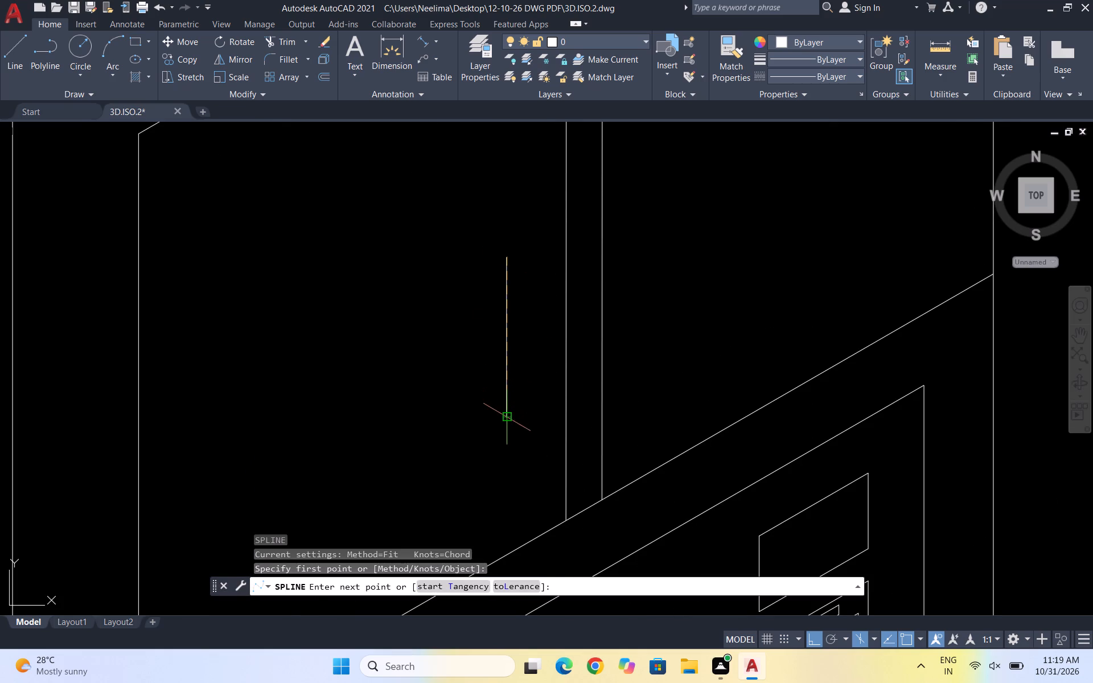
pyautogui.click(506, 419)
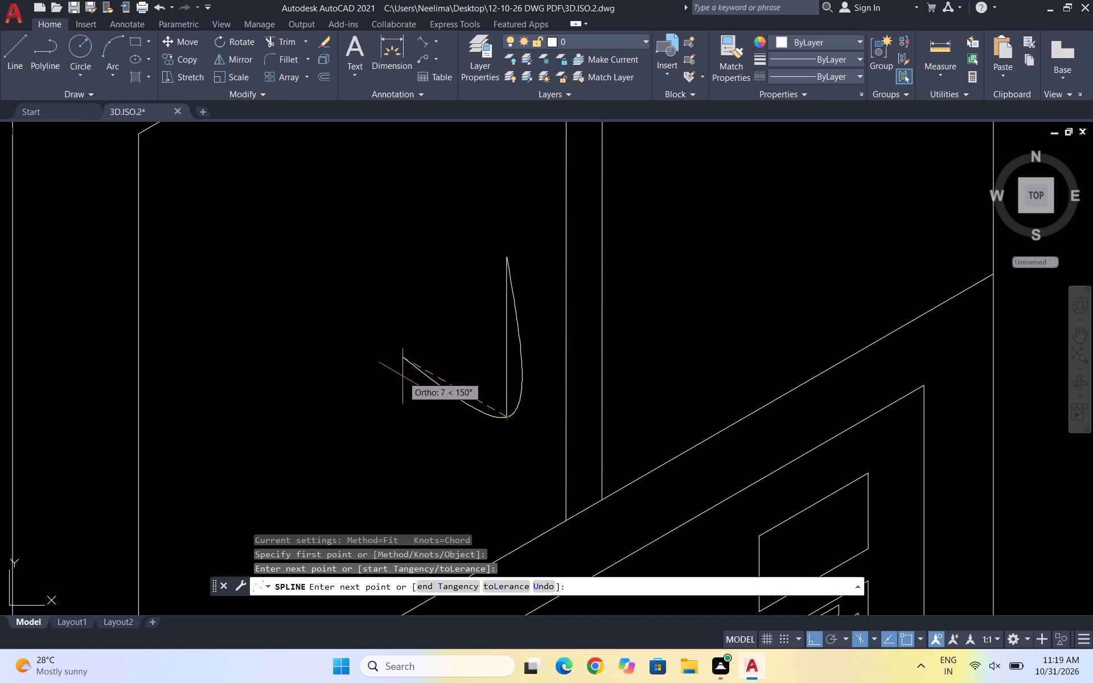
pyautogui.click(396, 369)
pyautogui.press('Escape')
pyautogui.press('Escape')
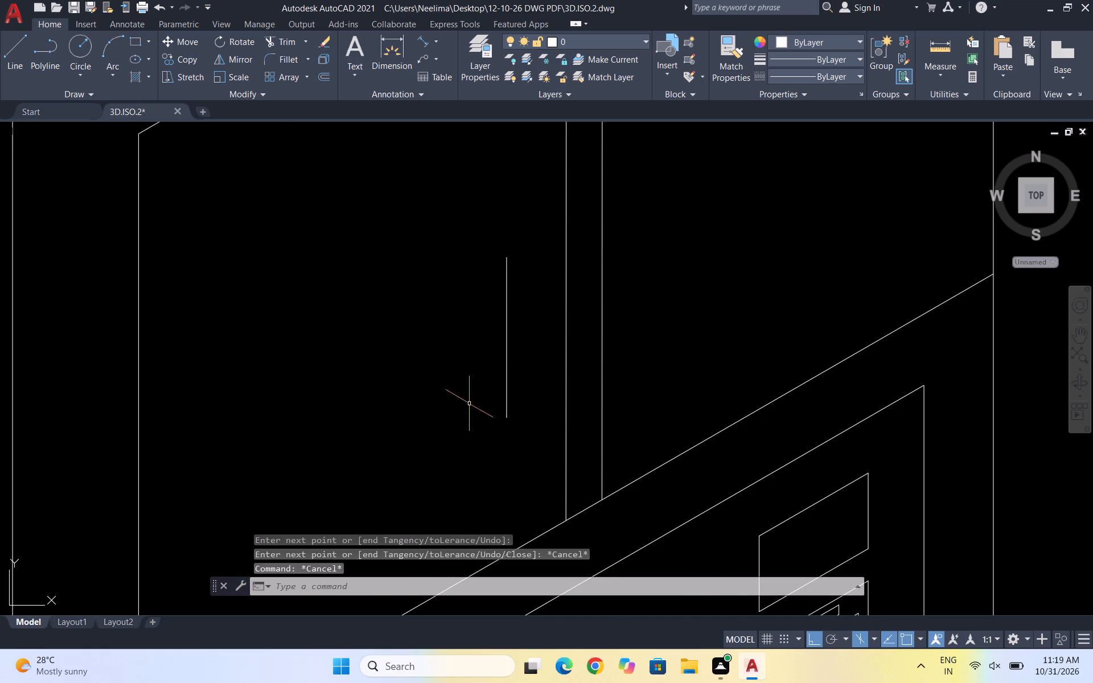
# Draw a hook-shaped spline handle through the guide line's top and bottom ends, finishing a short distance up and left along the isometric axis.
pyautogui.scroll(-1, 516, 346)
pyautogui.scroll(2, 535, 391)
pyautogui.scroll(-1, 520, 404)
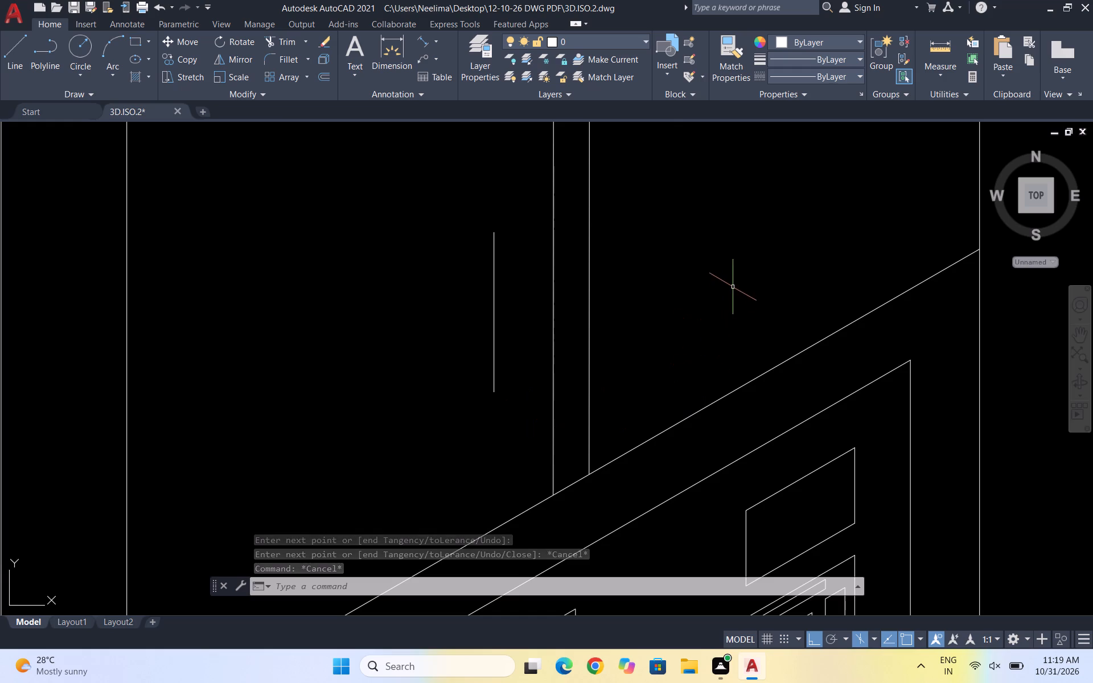
pyautogui.write('SPL')
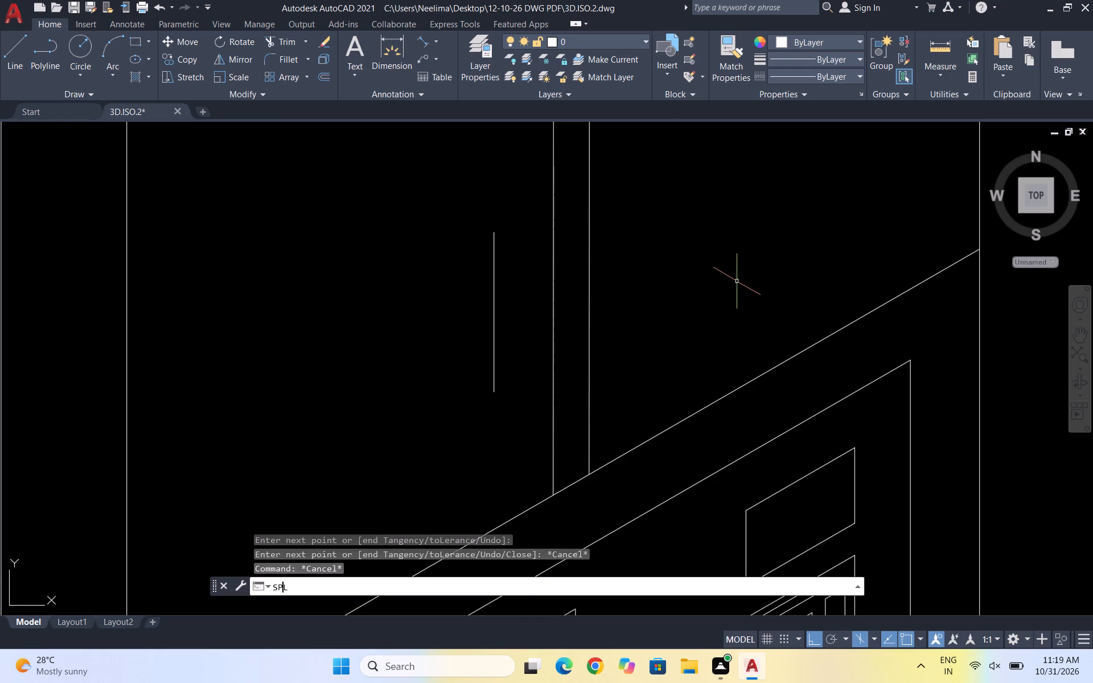
pyautogui.press('Return')
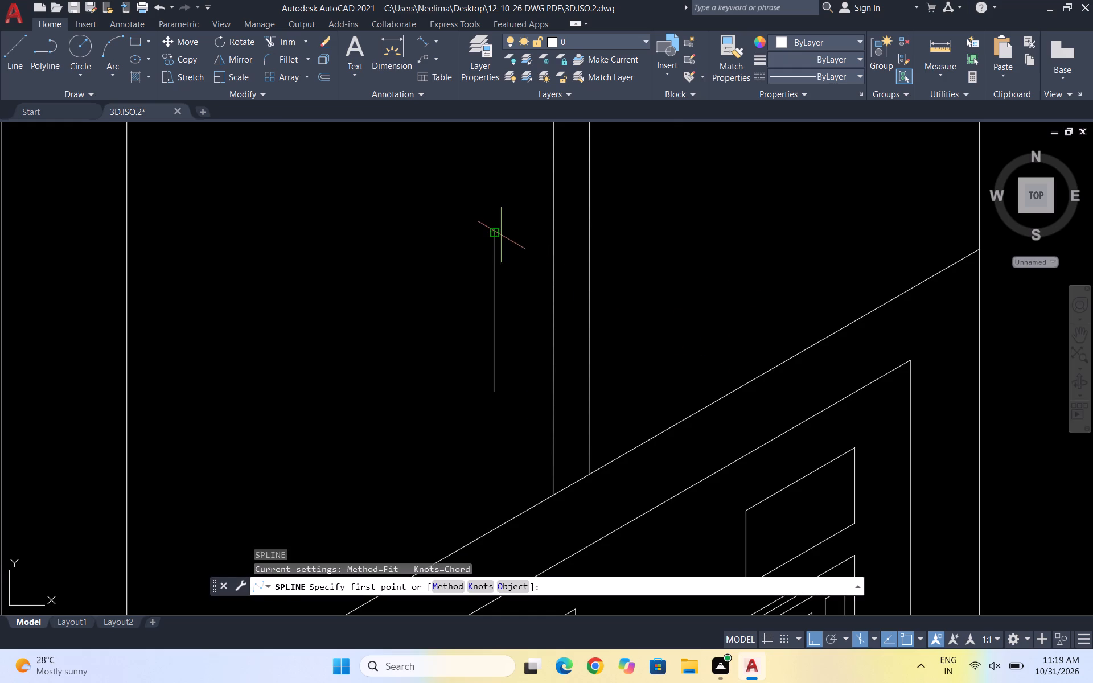
pyautogui.click(495, 236)
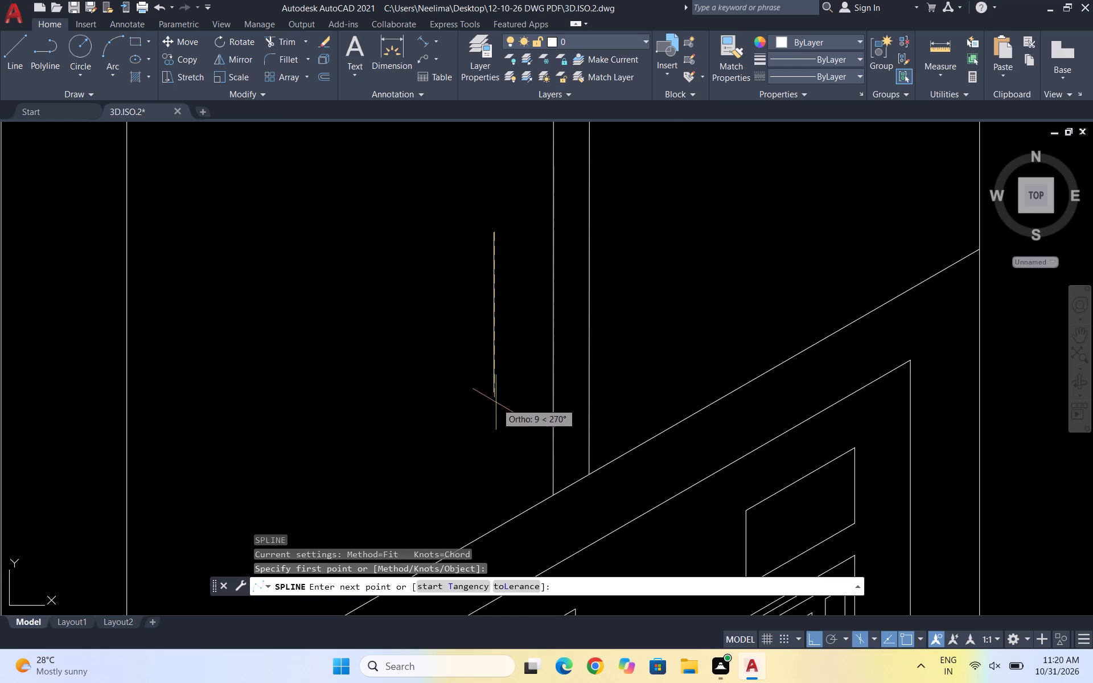
pyautogui.click(496, 393)
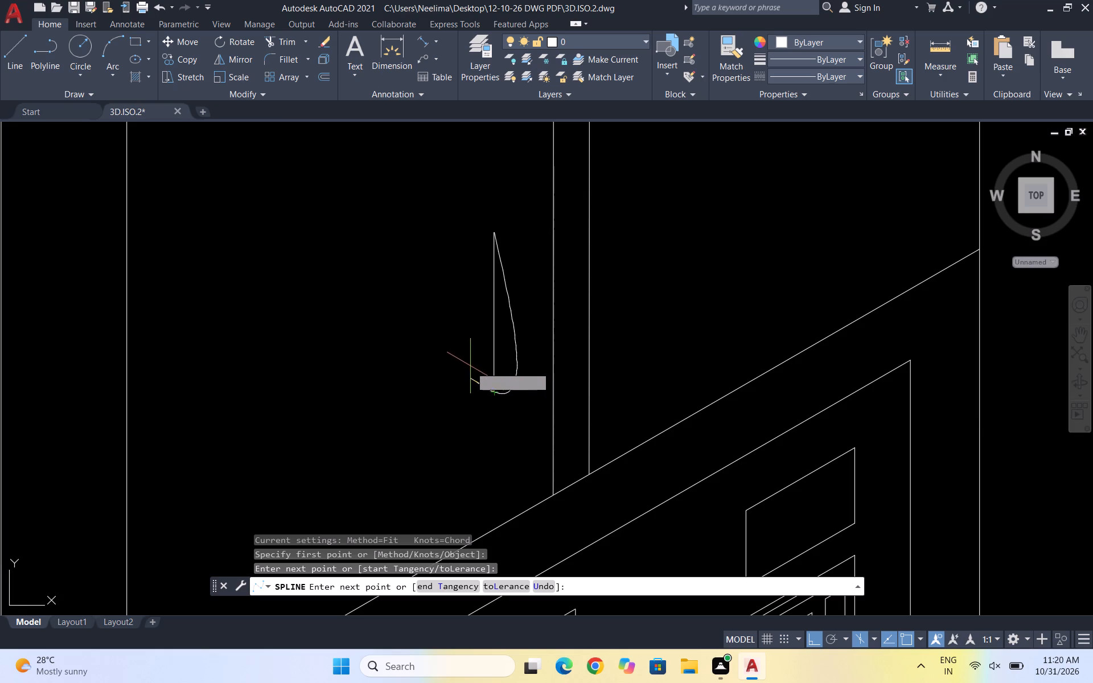
pyautogui.click(460, 341)
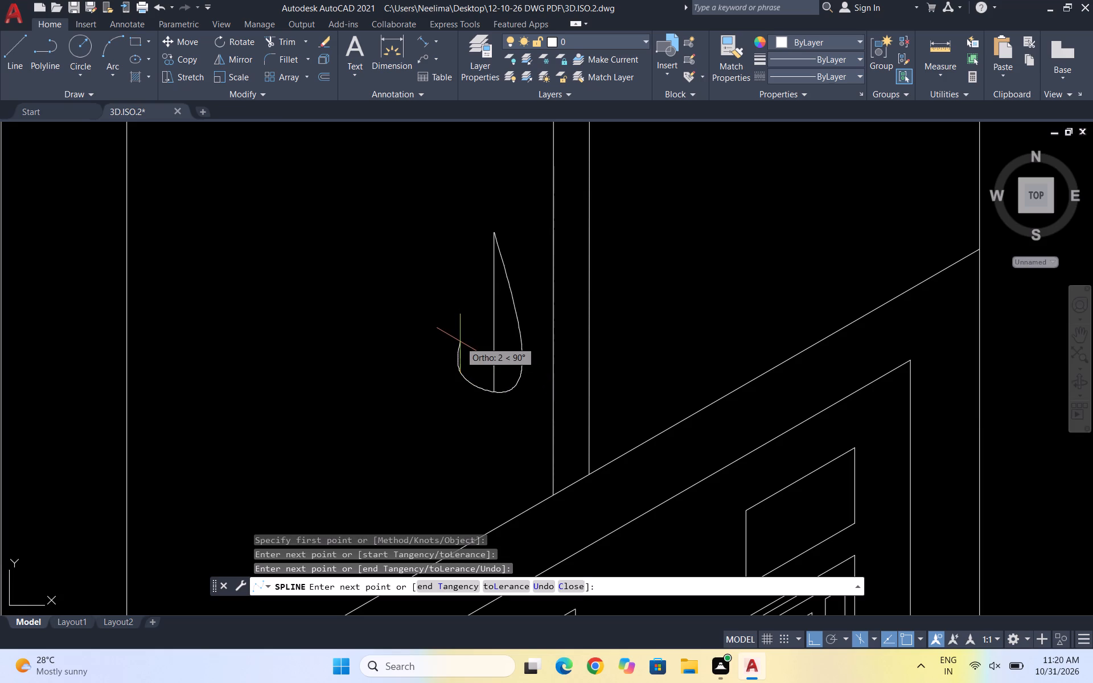
pyautogui.press('space')
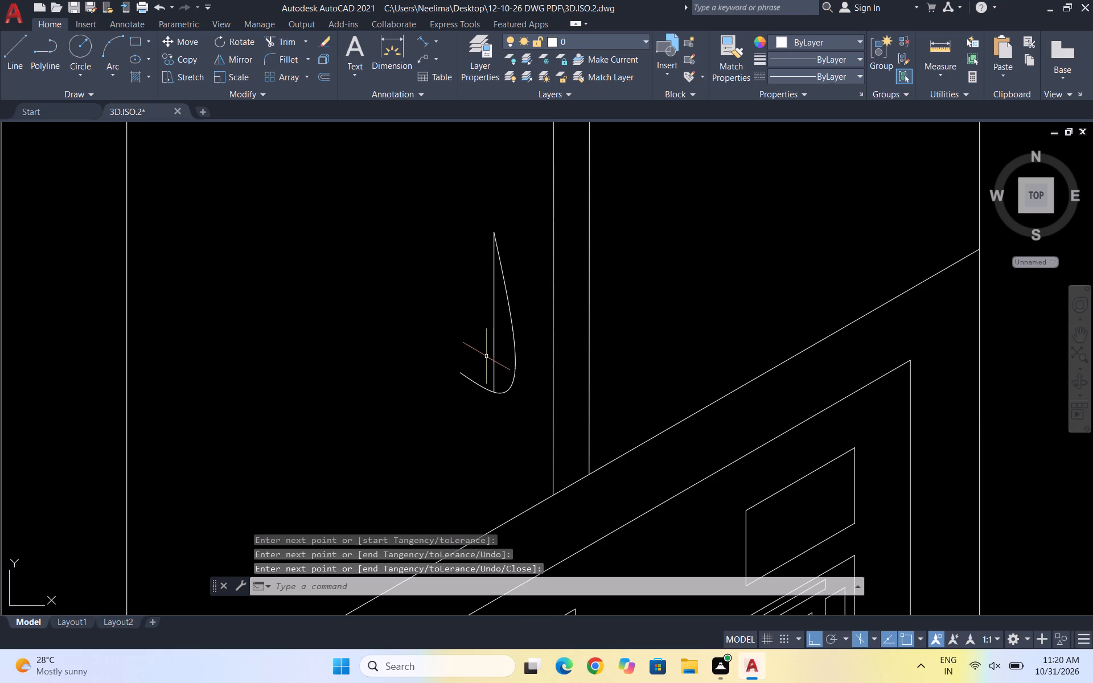
# Delete the vertical guide line inside the hook-shaped spline.
pyautogui.scroll(3, 509, 360)
pyautogui.moveTo(502, 345); pyautogui.dragTo(492, 340)
pyautogui.click(437, 331)
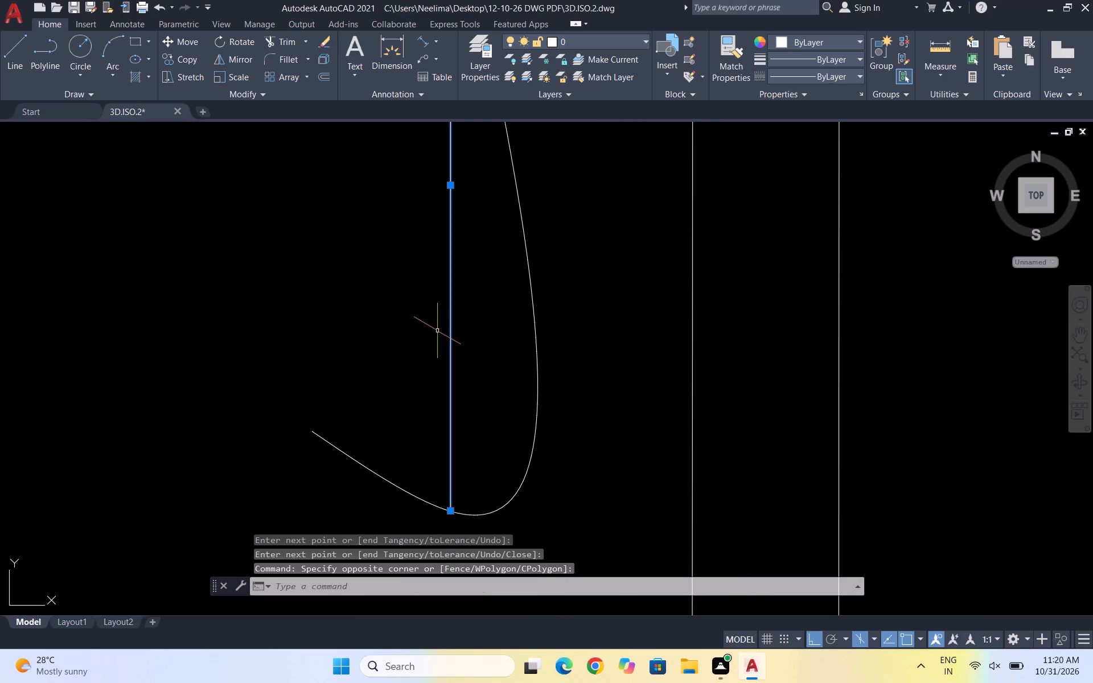
pyautogui.press('Delete')
pyautogui.press('Escape')
pyautogui.press('Escape')
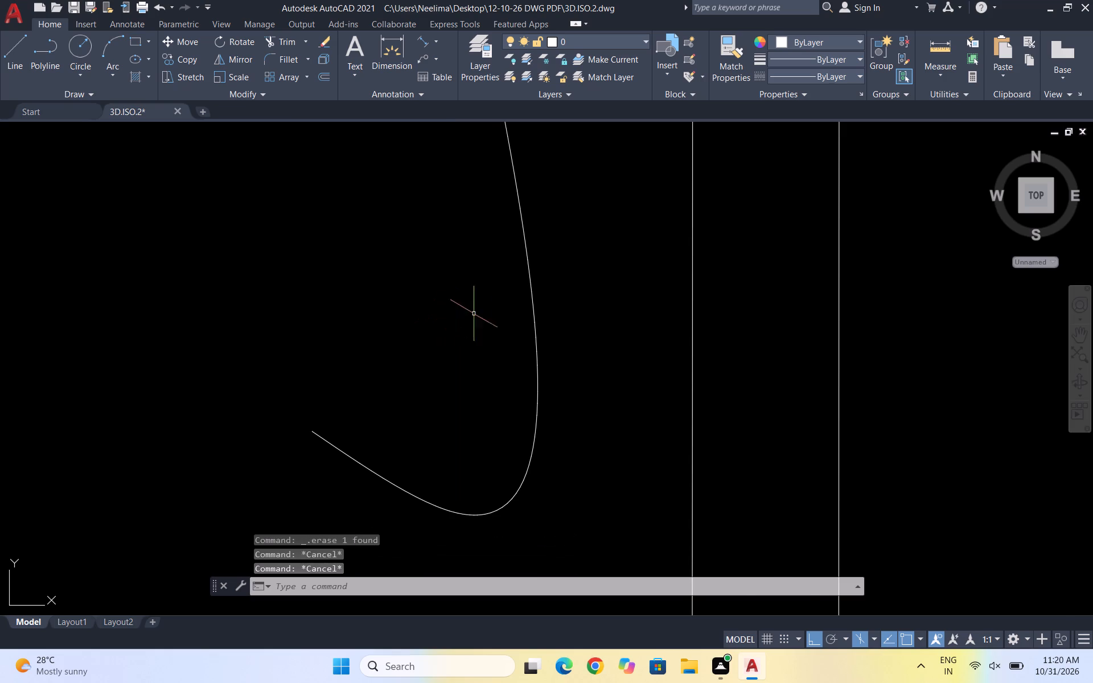
# Copy the hook-shaped spline about 1 unit toward 210° in the top isoplane to form the handle's second edge.
pyautogui.scroll(-5, 506, 334)
pyautogui.scroll(2, 516, 339)
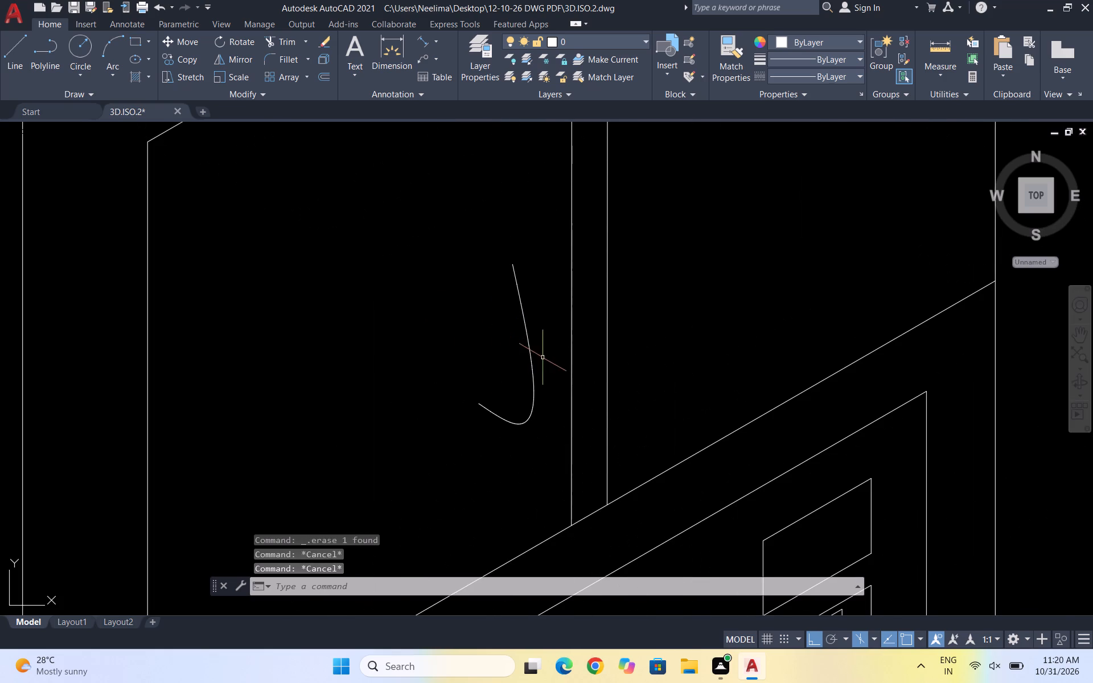
pyautogui.click(545, 360)
pyautogui.click(497, 360)
pyautogui.write('CO')
pyautogui.press('Return')
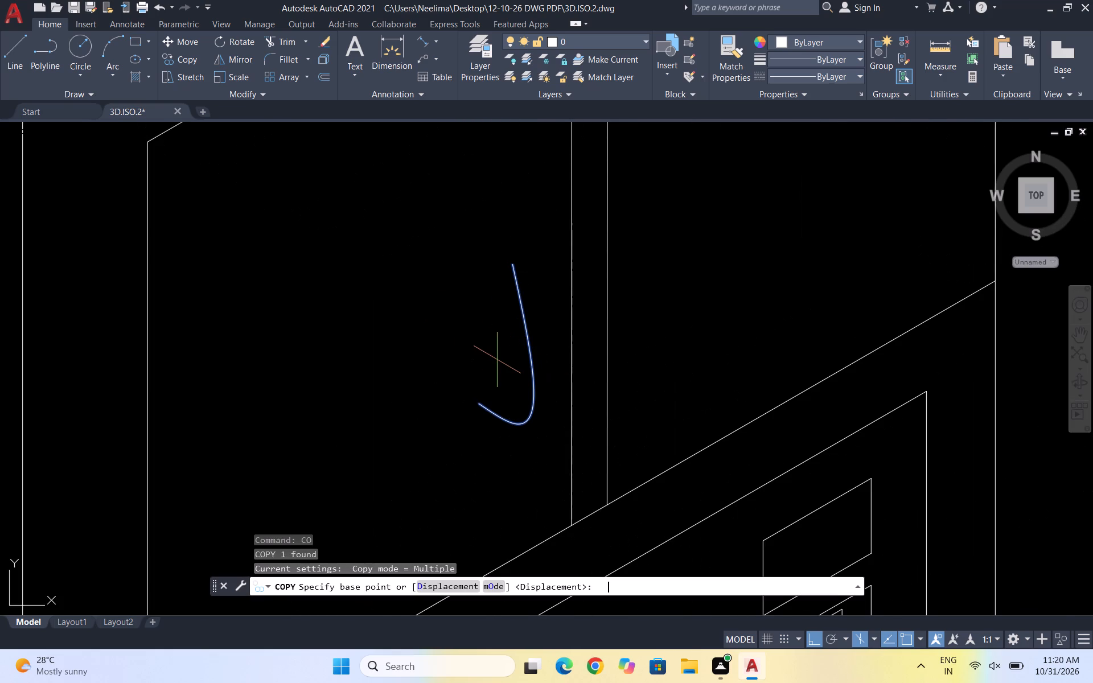
pyautogui.click(531, 371)
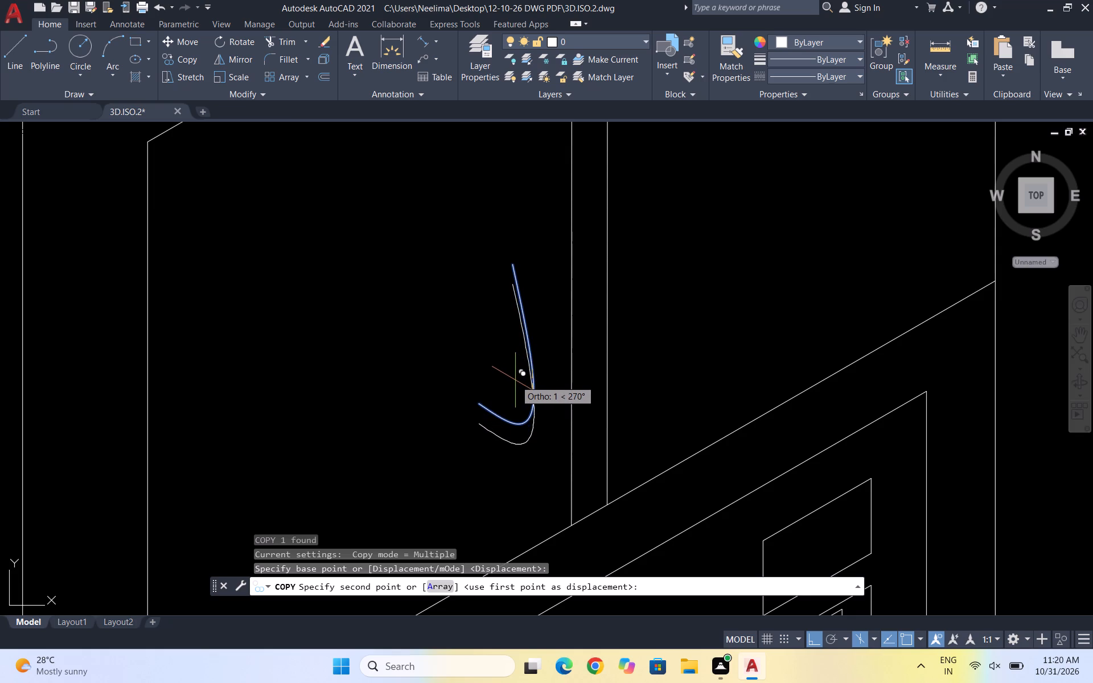
pyautogui.press('F5')
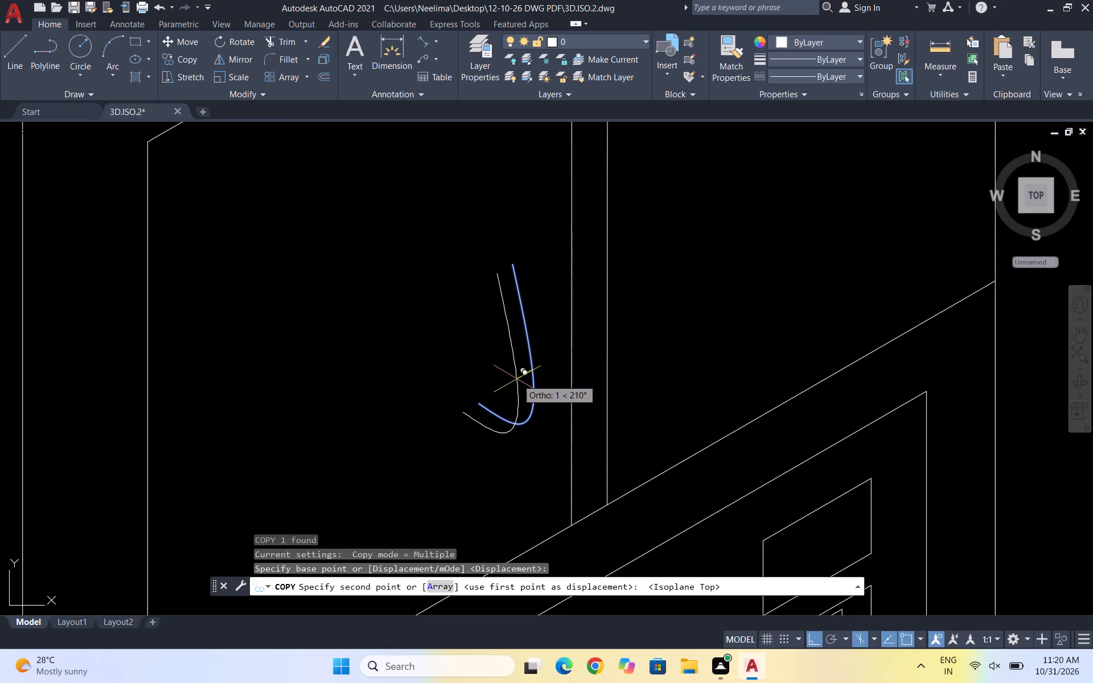
pyautogui.scroll(1, 521, 378)
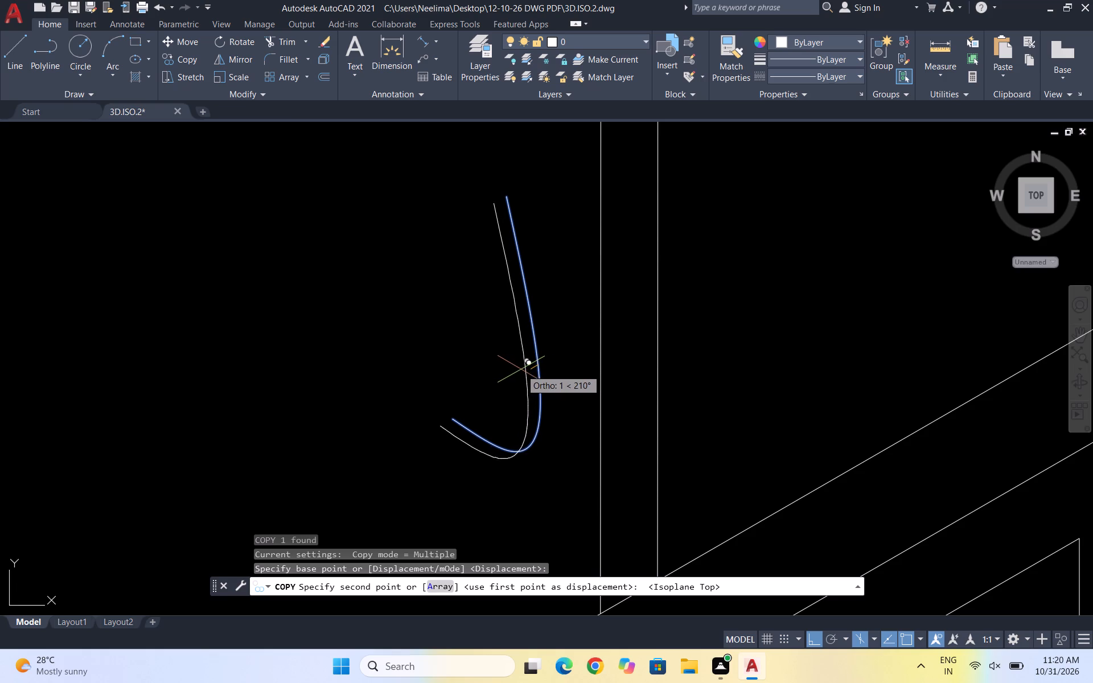
pyautogui.click(520, 369)
pyautogui.press('Escape')
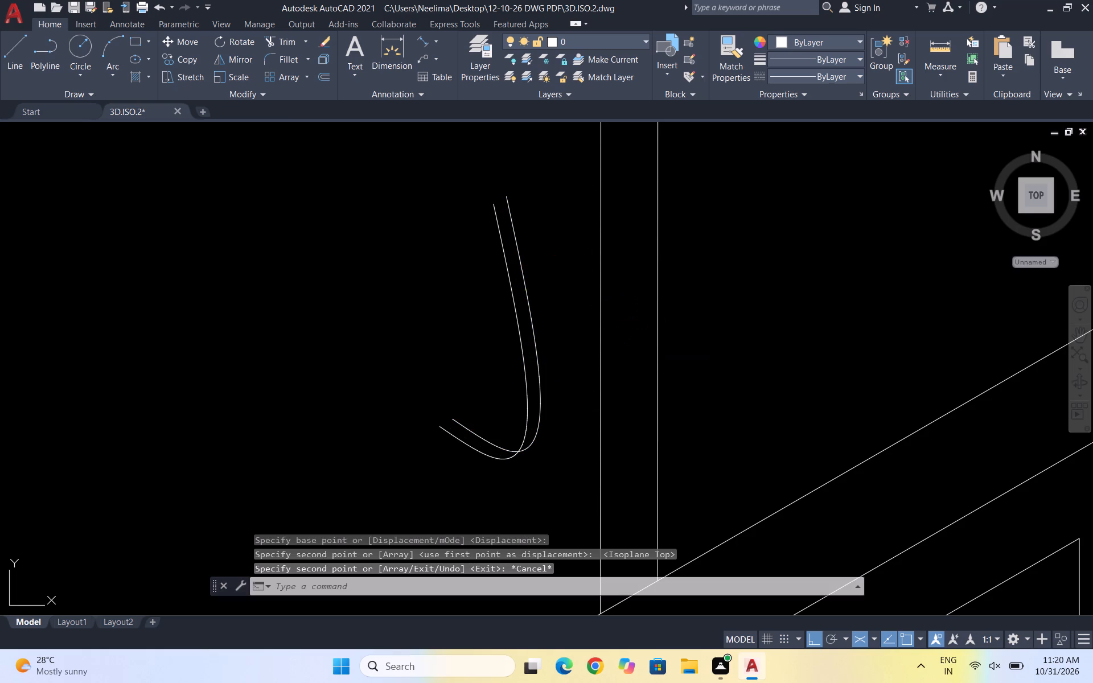
# Close both open ends of the hook-shaped handle with short lines joining its two splines.
pyautogui.press('Escape')
pyautogui.press('Escape')
pyautogui.press('l')
pyautogui.press('Return')
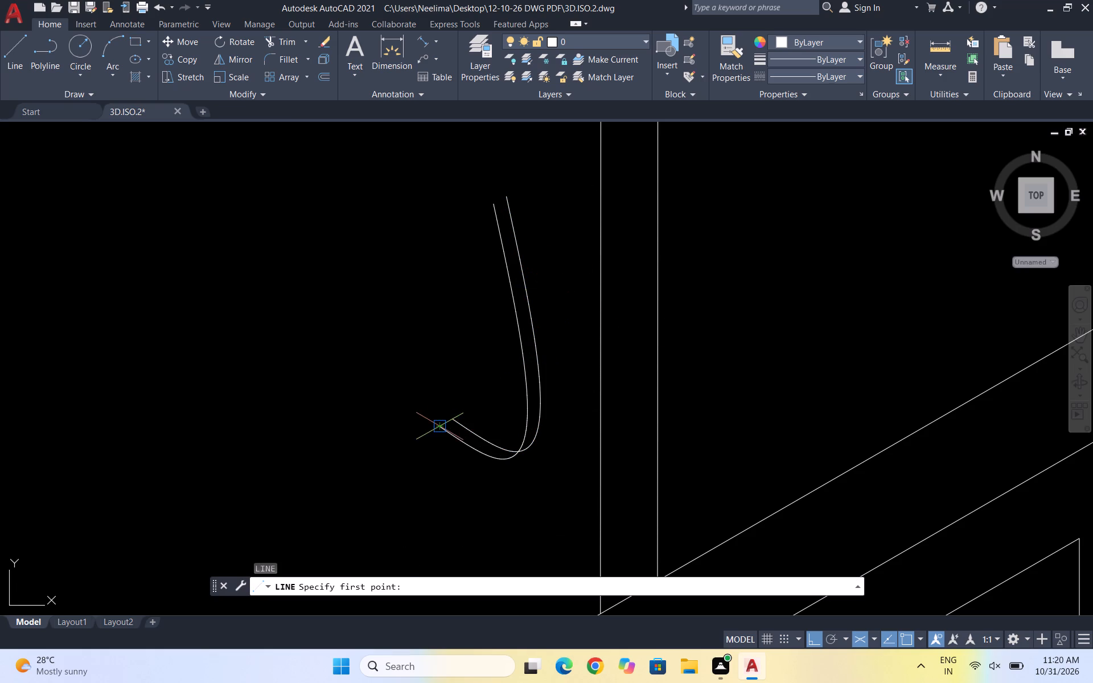
pyautogui.scroll(3, 439, 423)
pyautogui.click(433, 438)
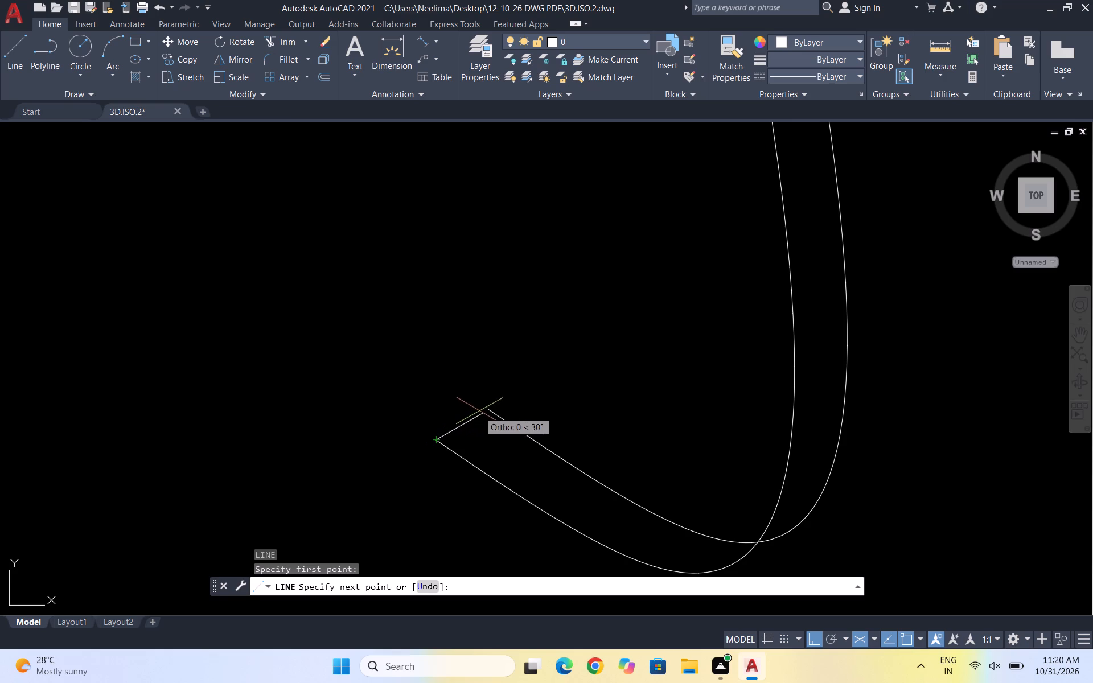
pyautogui.click(491, 407)
pyautogui.press('Escape')
pyautogui.scroll(-3, 461, 409)
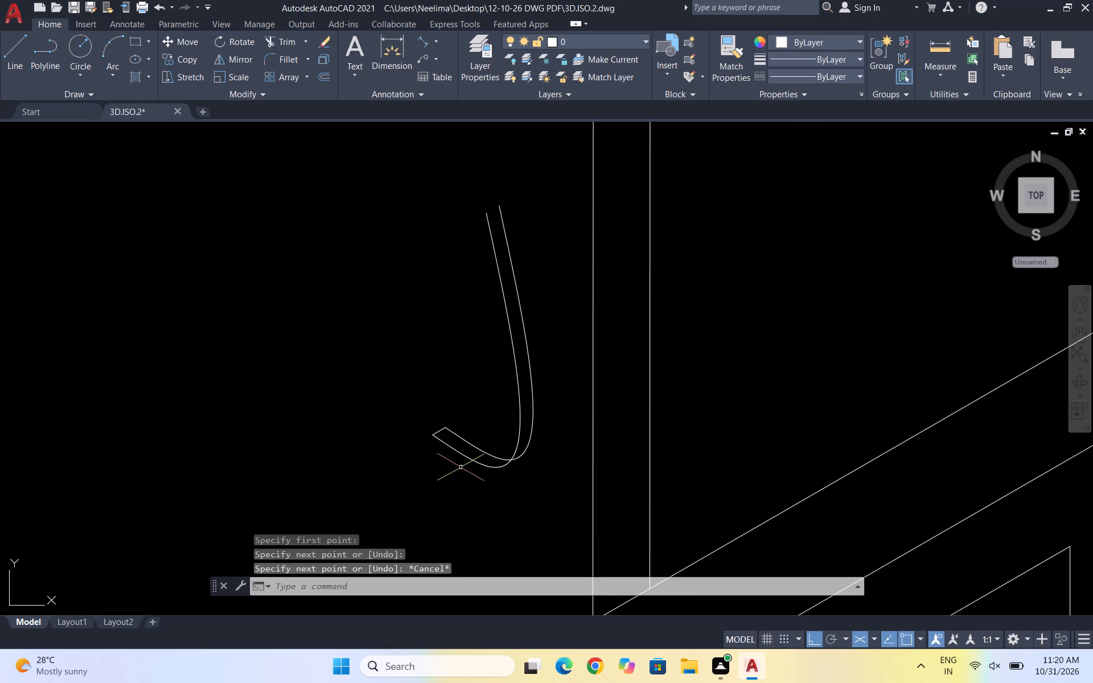
pyautogui.press('space')
pyautogui.click(503, 204)
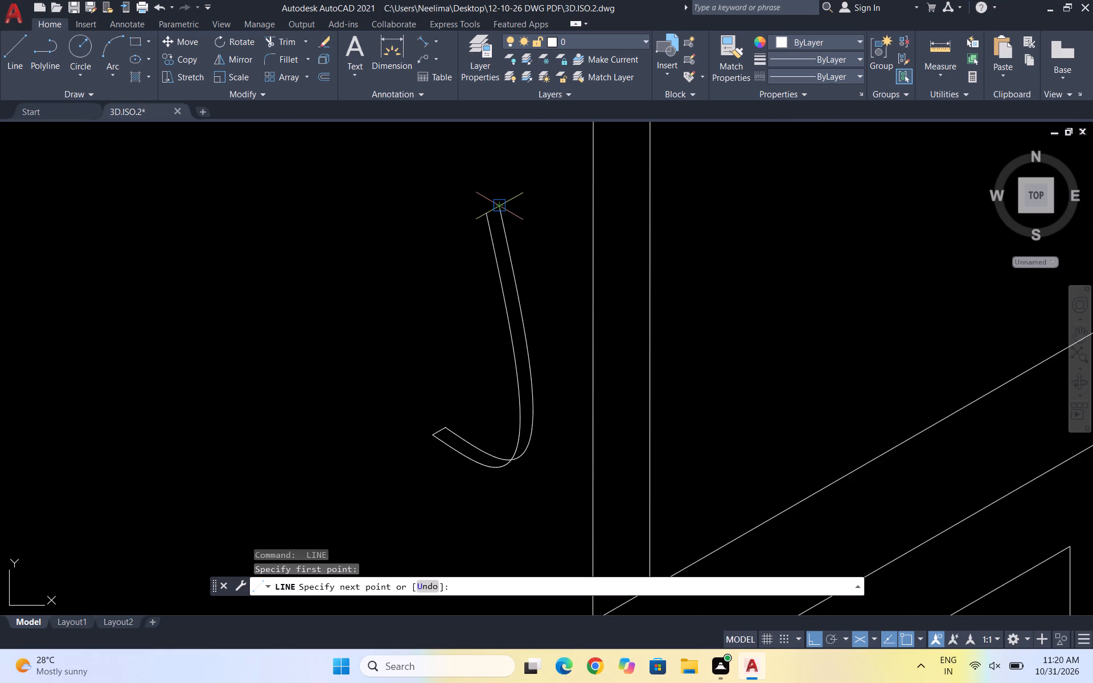
pyautogui.click(486, 216)
pyautogui.press('Escape')
pyautogui.scroll(-3, 501, 213)
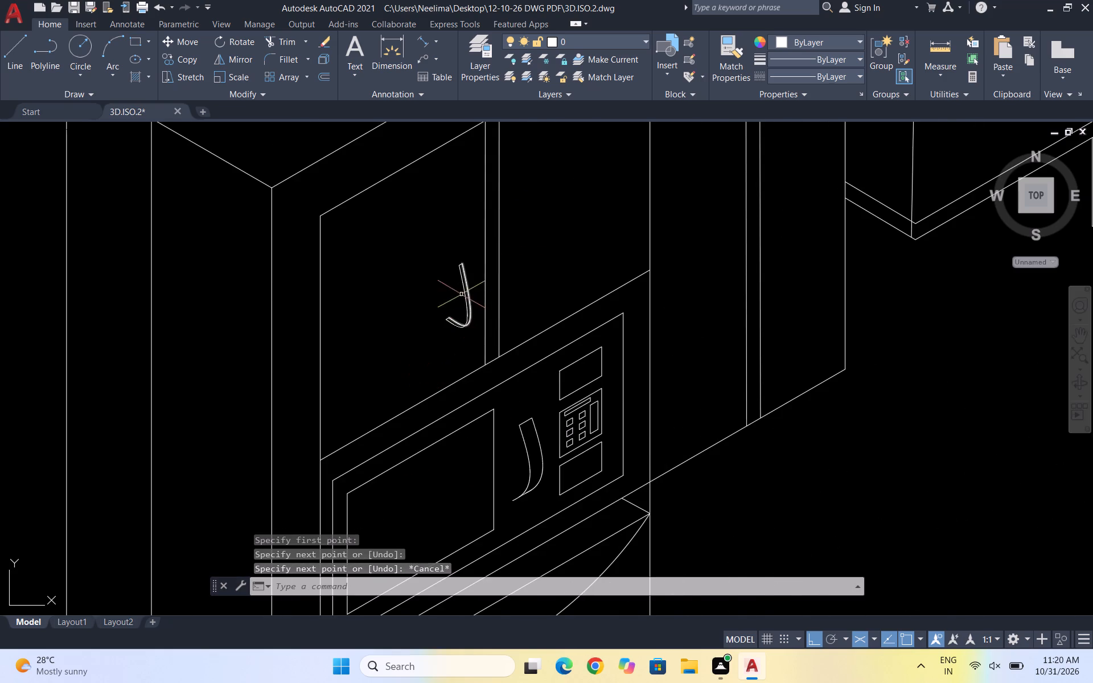
# Copy the complete hook-shaped handle about 11 units along 30° onto the adjacent upper door across the divider.
pyautogui.scroll(2, 458, 296)
pyautogui.moveTo(490, 403); pyautogui.dragTo(479, 389)
pyautogui.click(421, 333)
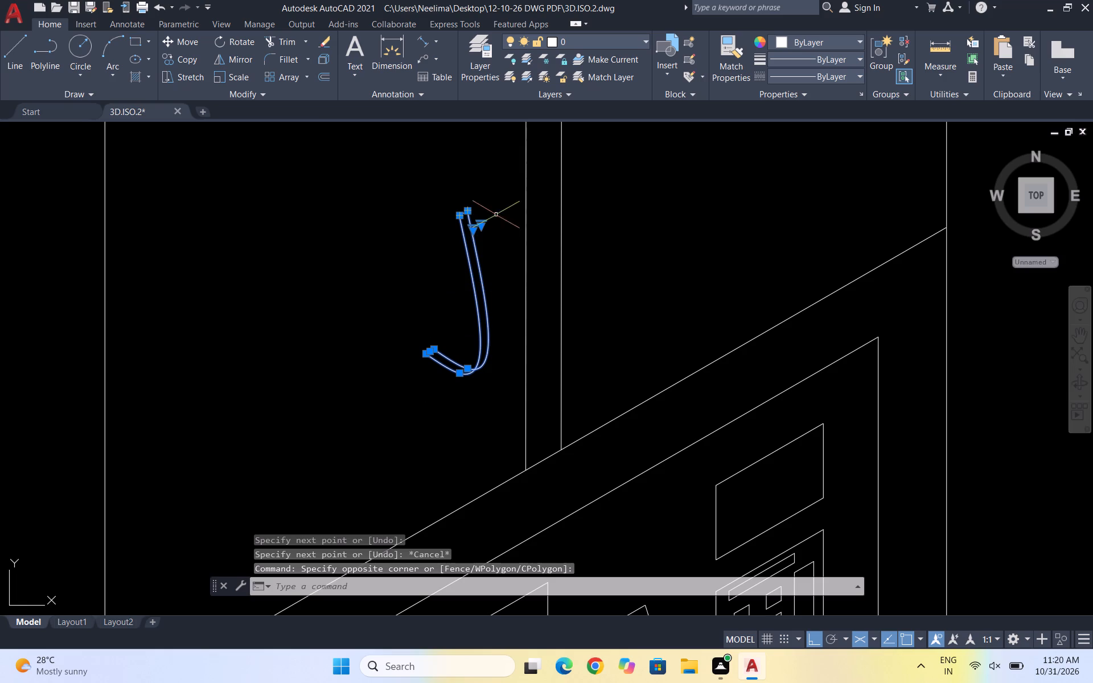
pyautogui.click(496, 214)
pyautogui.click(447, 205)
pyautogui.write('CO')
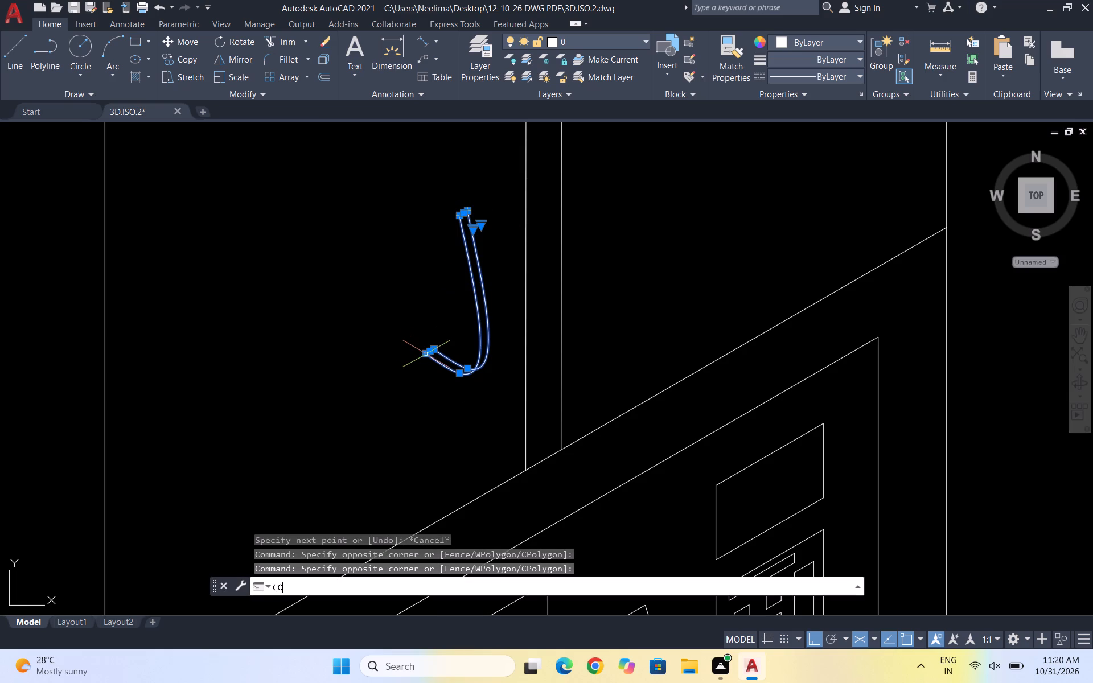
pyautogui.press('Return')
pyautogui.scroll(2, 476, 195)
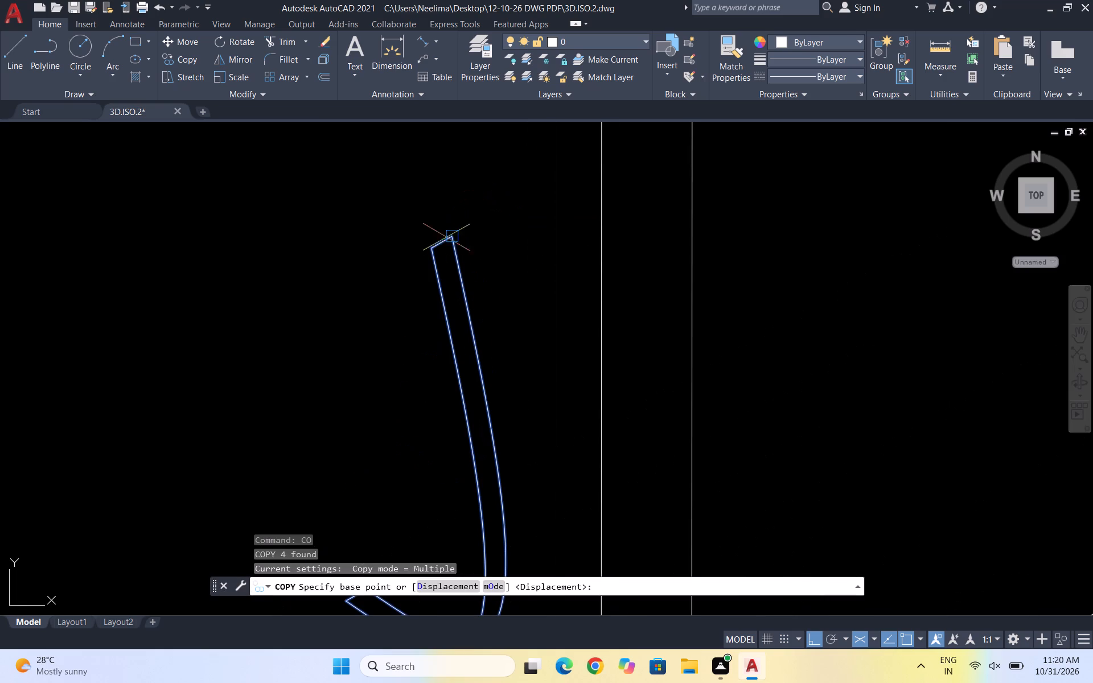
pyautogui.click(433, 252)
pyautogui.scroll(-3, 418, 270)
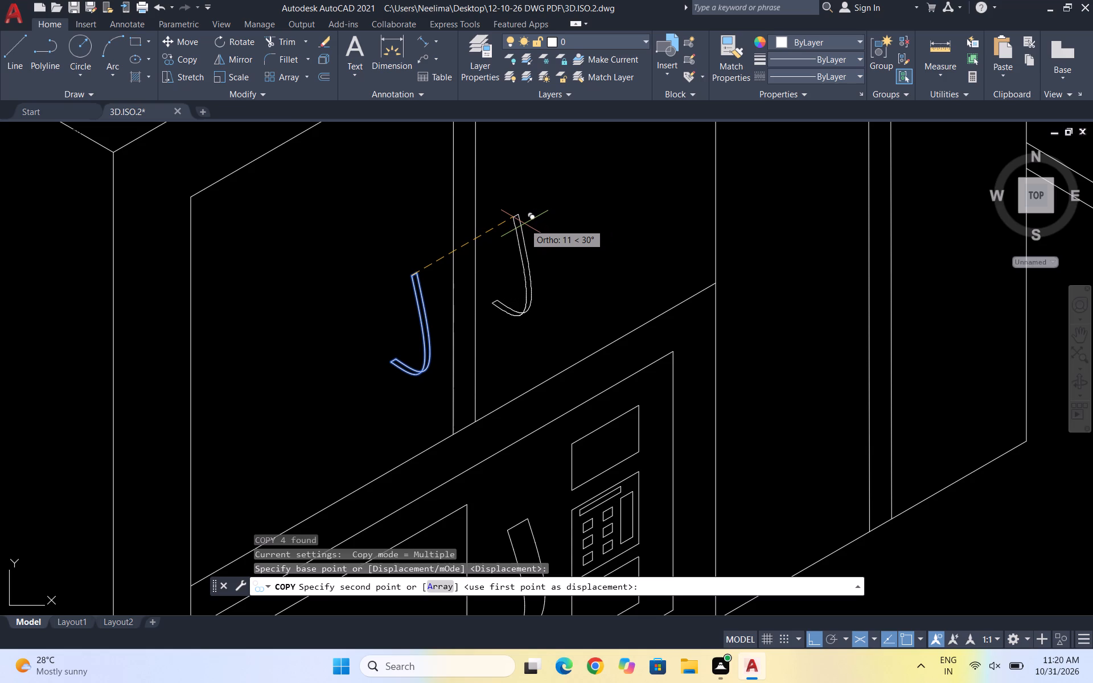
pyautogui.click(524, 224)
pyautogui.press('Escape')
pyautogui.scroll(-3, 416, 269)
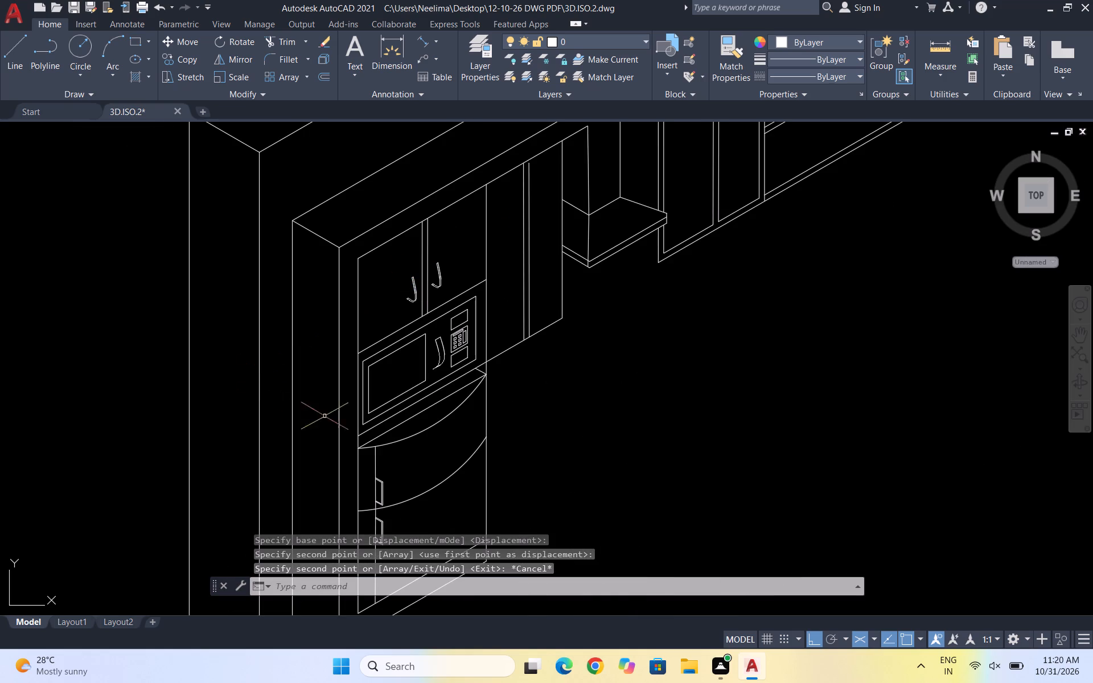
pyautogui.press('Escape')
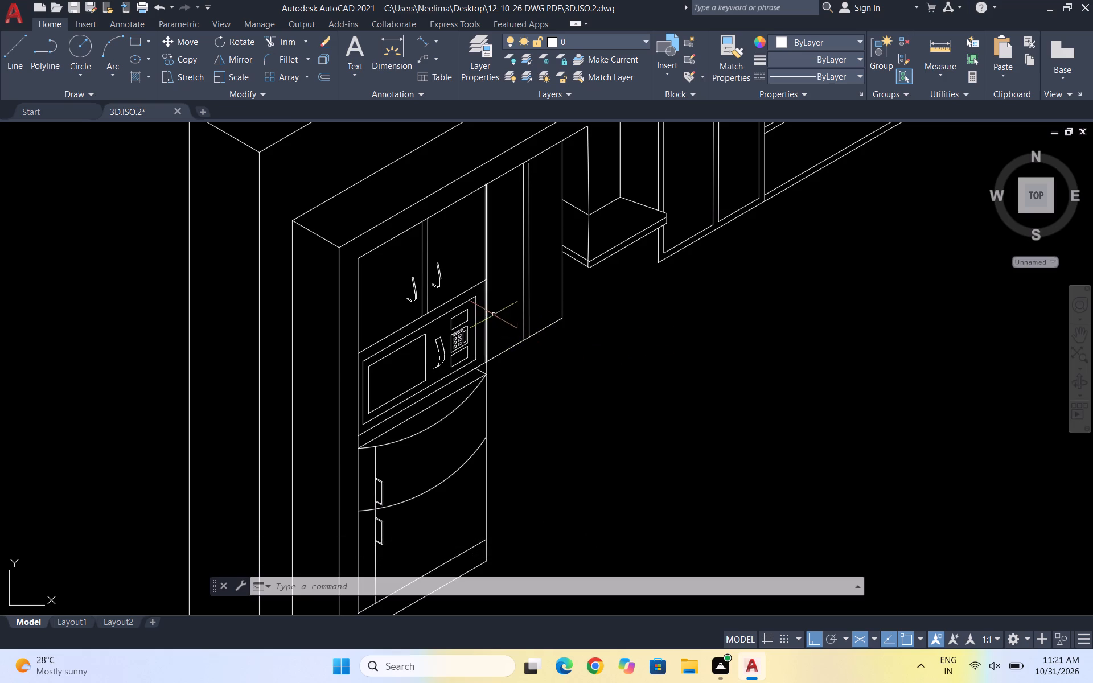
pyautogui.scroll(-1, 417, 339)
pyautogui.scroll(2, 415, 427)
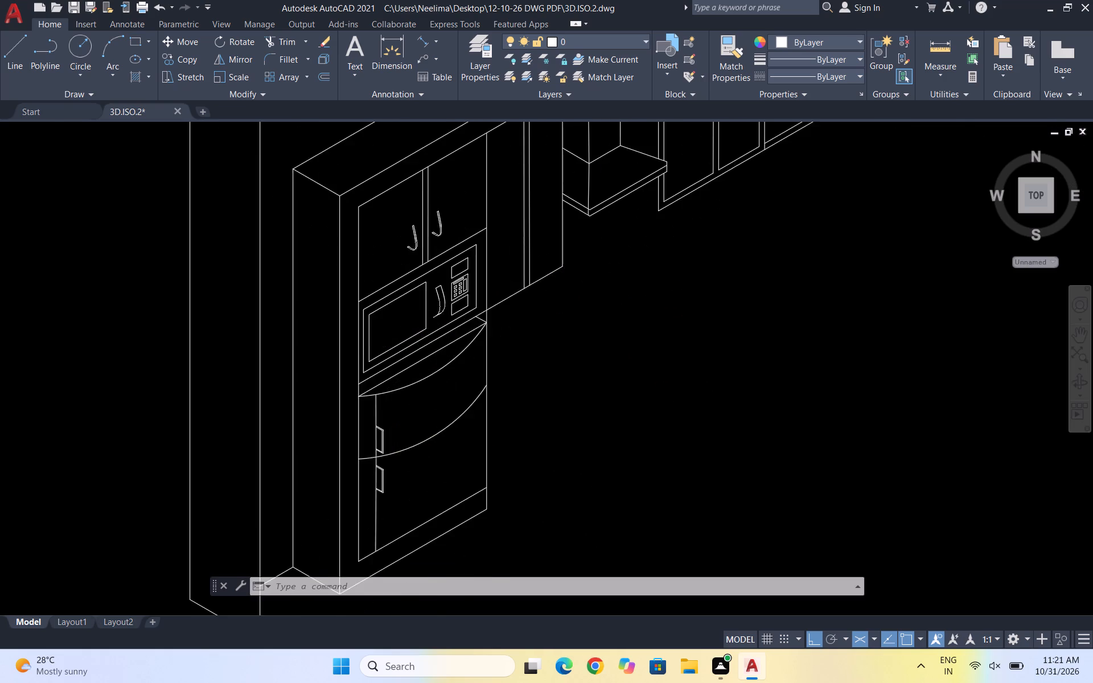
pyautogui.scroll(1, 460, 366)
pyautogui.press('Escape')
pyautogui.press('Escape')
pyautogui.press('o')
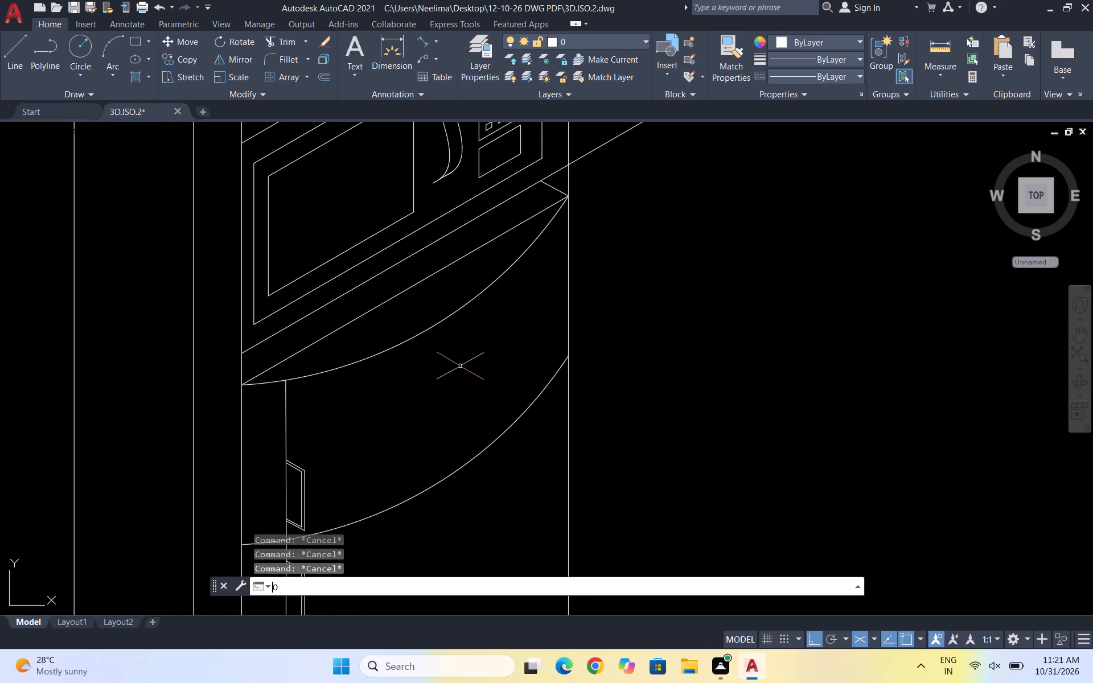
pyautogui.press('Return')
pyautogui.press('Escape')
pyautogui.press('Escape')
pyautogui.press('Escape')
# Offset the curved-front unit's top curve and the curve between its two doors 2 units inward, toward their upper sides.
pyautogui.press('o')
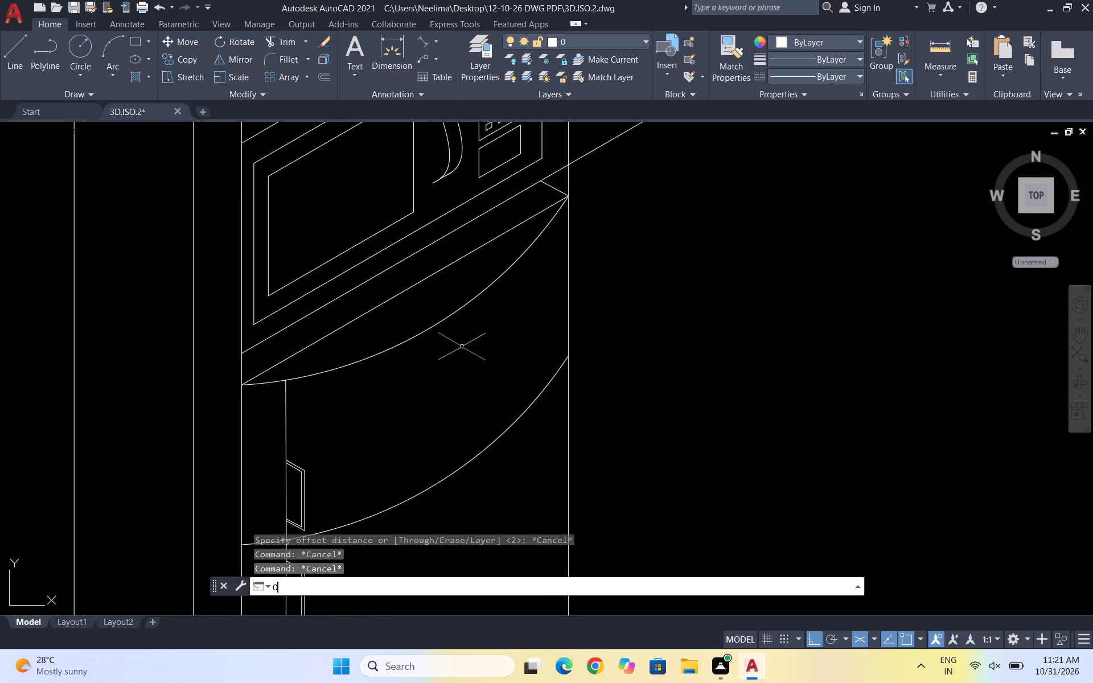
pyautogui.press('Return')
pyautogui.press('2')
pyautogui.press('Return')
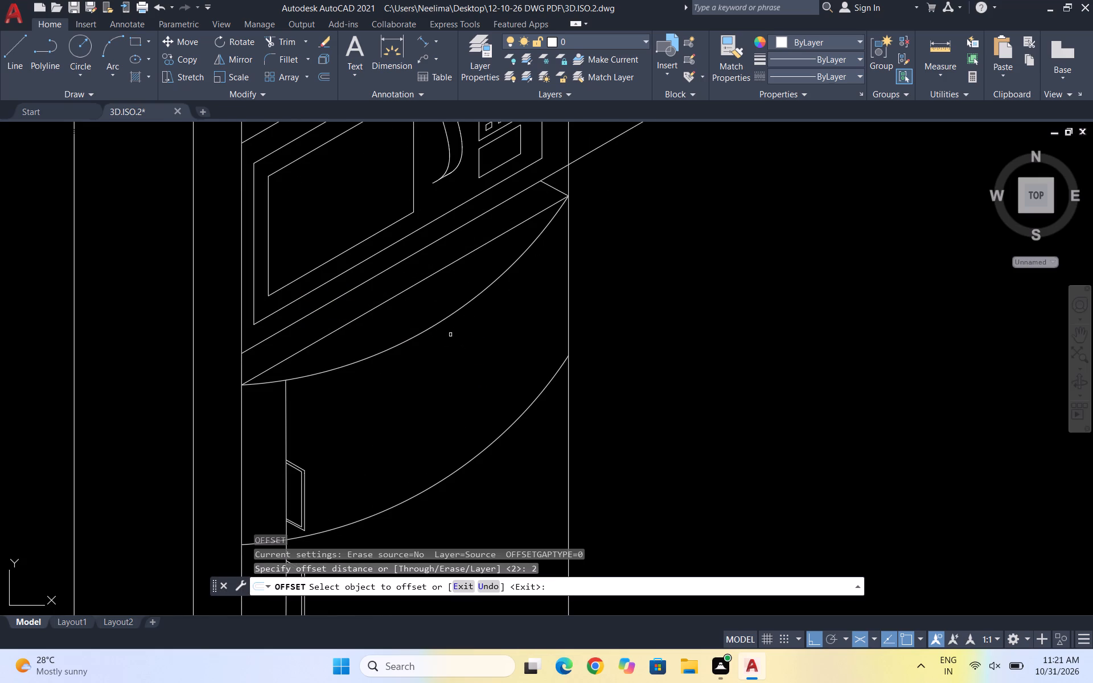
pyautogui.click(451, 314)
pyautogui.click(447, 297)
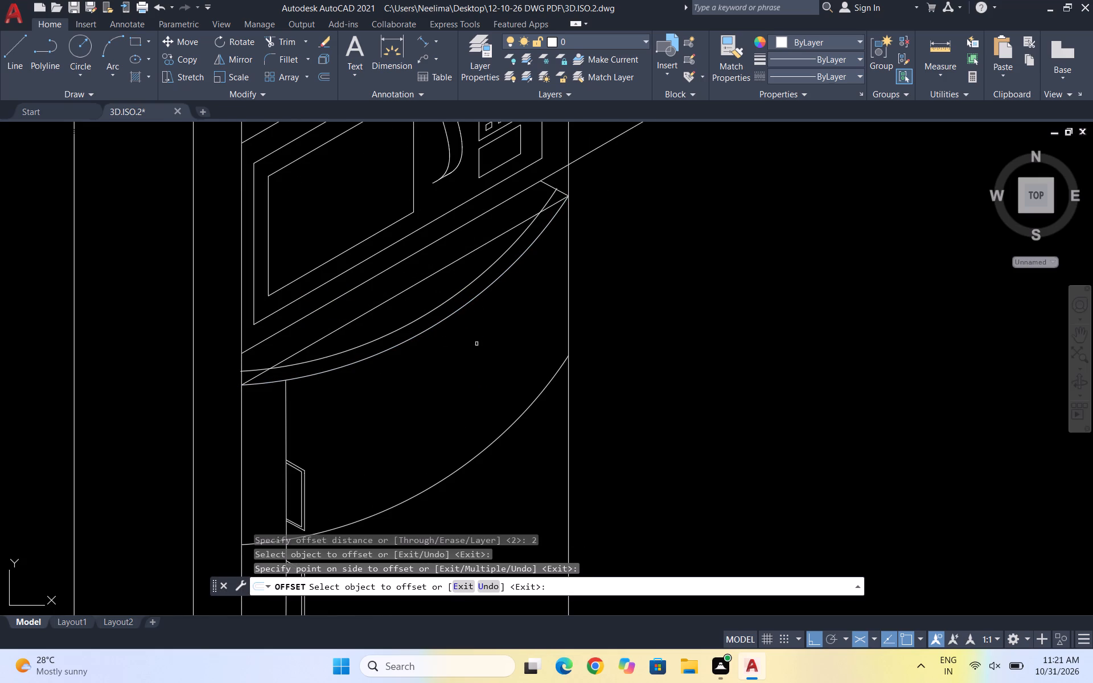
pyautogui.click(515, 419)
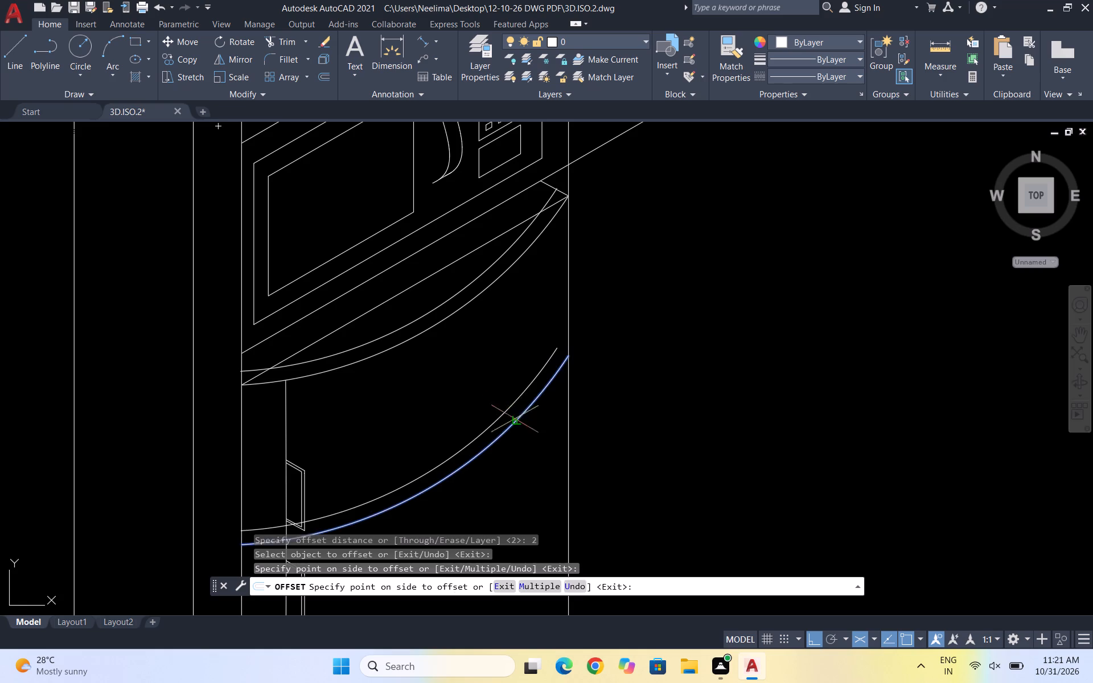
pyautogui.click(501, 400)
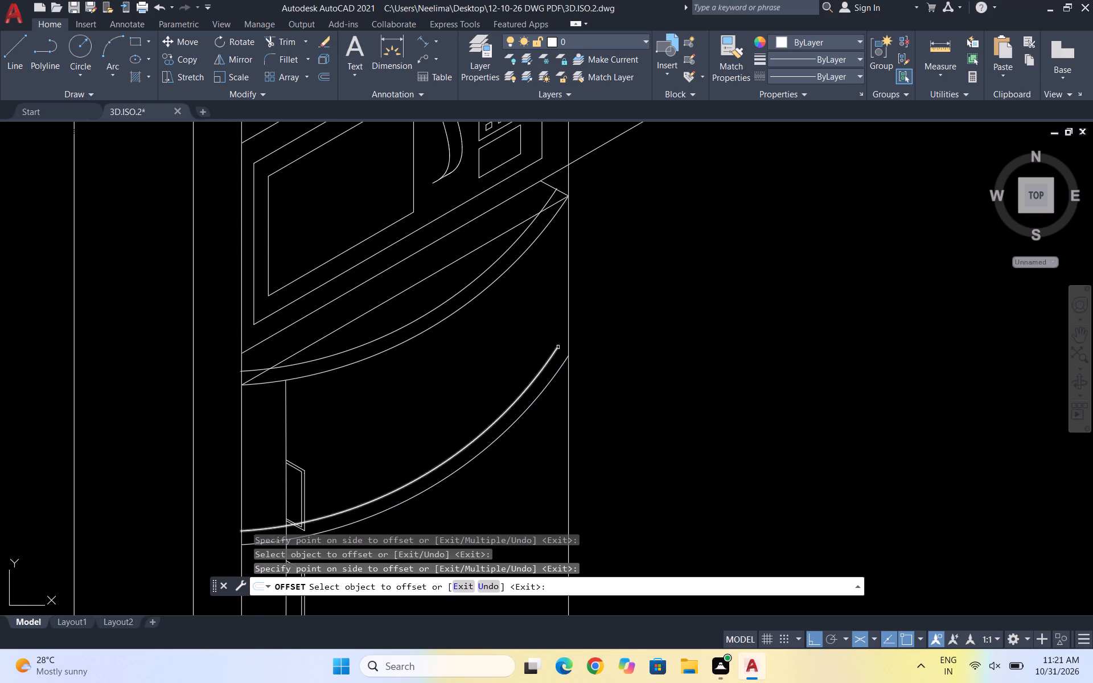
pyautogui.scroll(-1, 553, 336)
pyautogui.press('Escape')
pyautogui.press('Escape')
# Extend the offset curve between the two doors to the curved-front unit's right vertical edge.
pyautogui.write('EX')
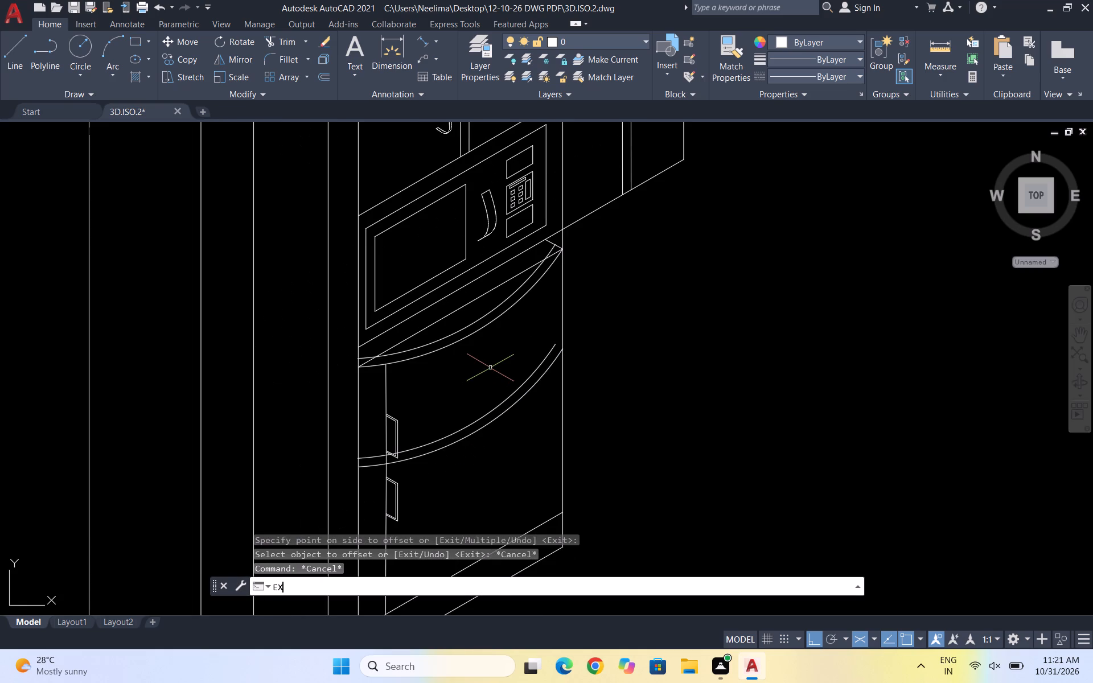
pyautogui.press('Return')
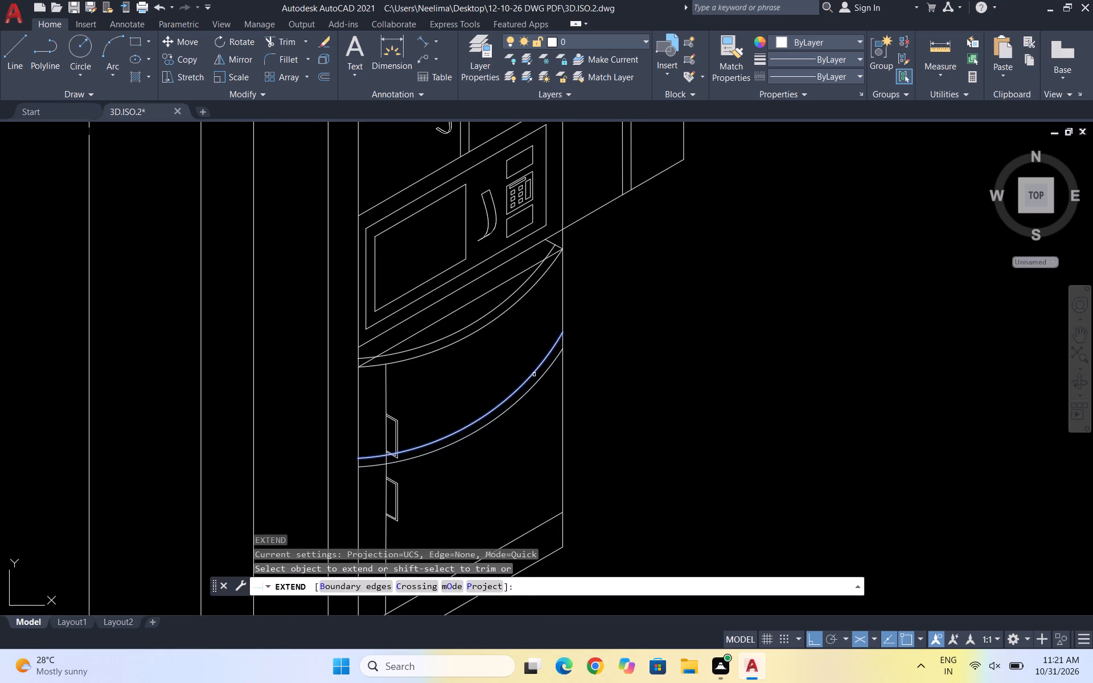
pyautogui.click(534, 374)
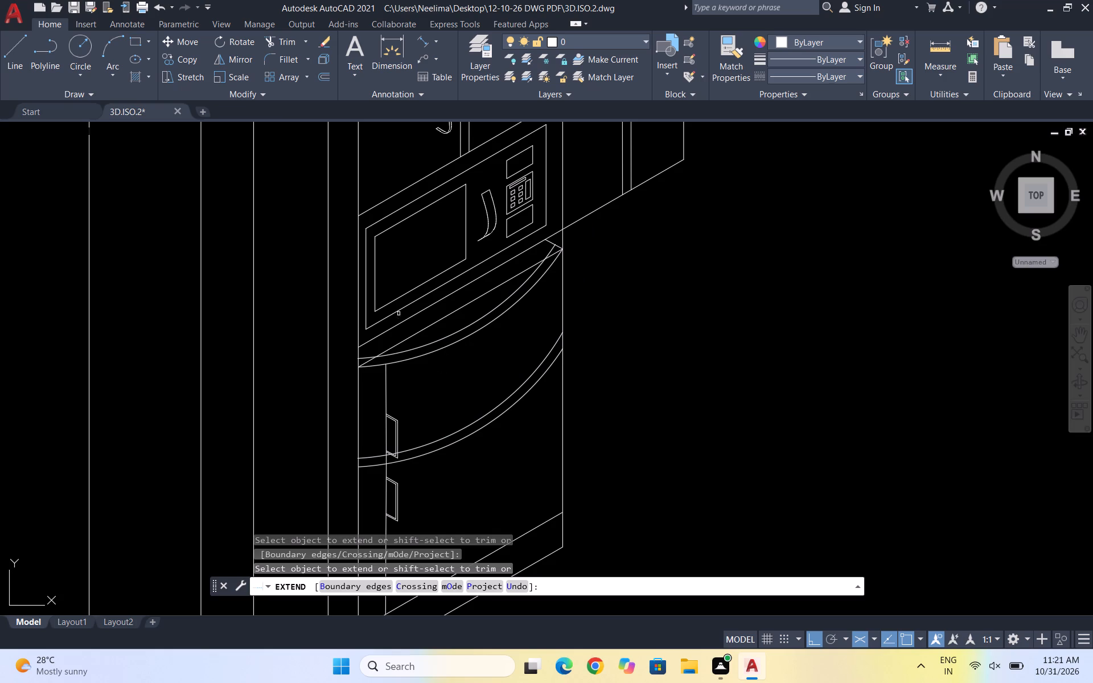
# Trim both ends of the top offset curve back to the straight isometric edge and remove the leftover piece.
pyautogui.keyDown('shift'); pyautogui.scroll(3, 376, 347); pyautogui.keyUp('shift')
pyautogui.keyDown('shift'); pyautogui.moveTo(324, 389); pyautogui.dragTo(333, 374); pyautogui.keyUp('shift')
pyautogui.keyDown('shift'); pyautogui.scroll(-3, 343, 353); pyautogui.keyUp('shift')
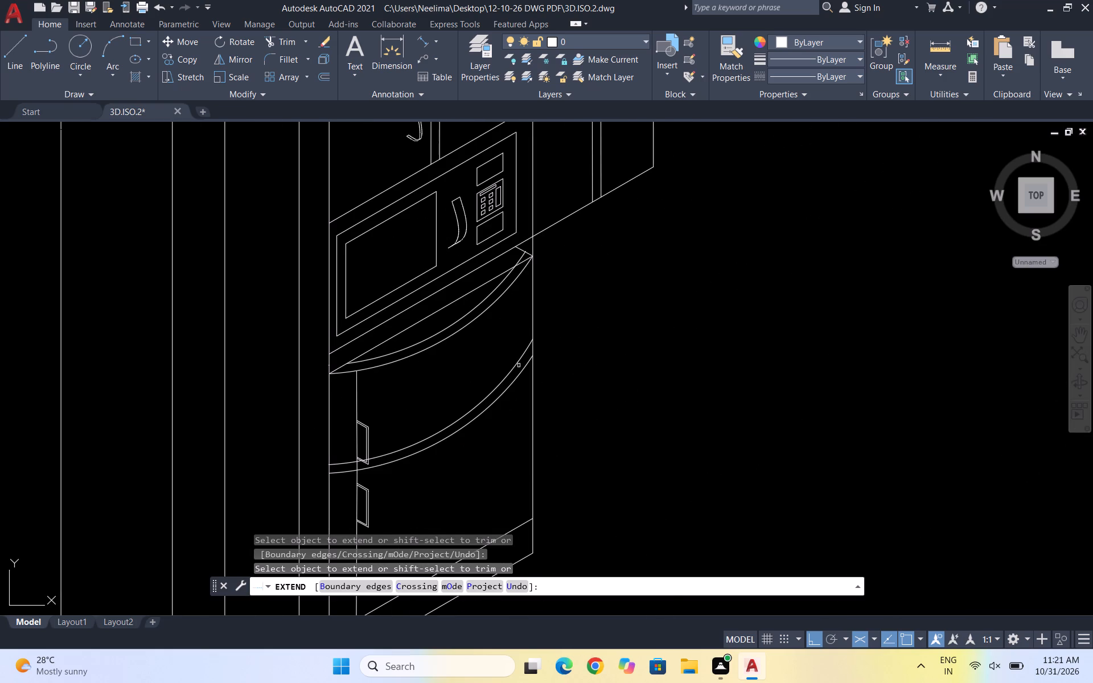
pyautogui.keyDown('shift'); pyautogui.scroll(3, 516, 259); pyautogui.keyUp('shift')
pyautogui.keyDown('shift'); pyautogui.moveTo(518, 254); pyautogui.dragTo(533, 250); pyautogui.keyUp('shift')
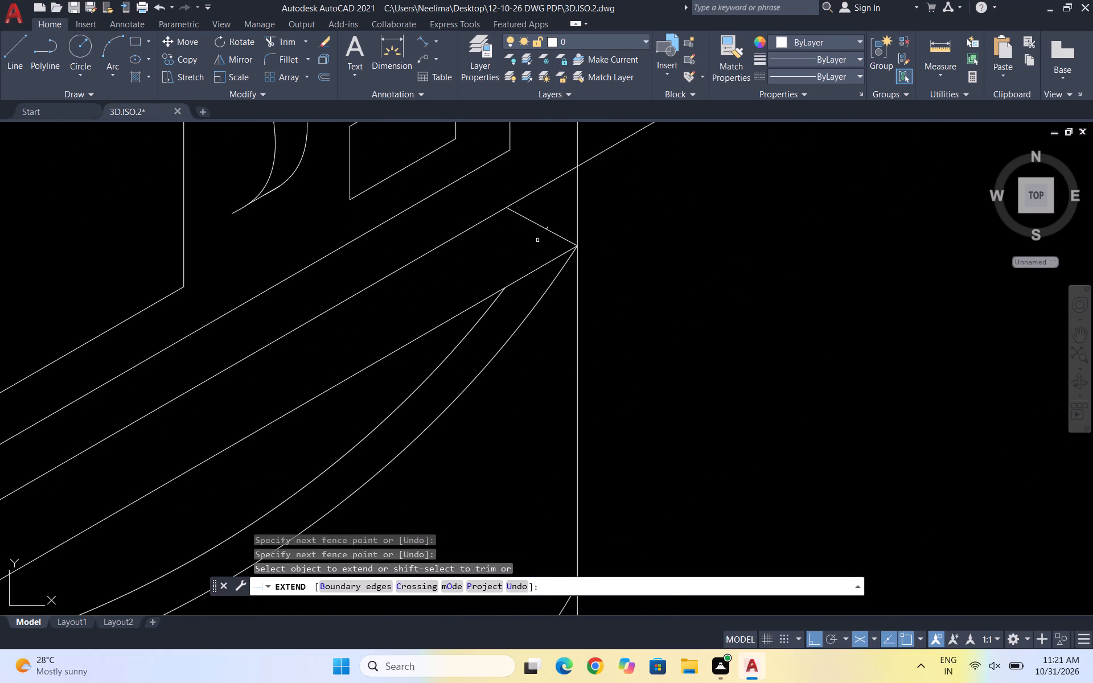
pyautogui.keyDown('shift'); pyautogui.scroll(4, 545, 218); pyautogui.keyUp('shift')
pyautogui.keyDown('shift'); pyautogui.scroll(2, 559, 262); pyautogui.keyUp('shift')
pyautogui.keyDown('shift'); pyautogui.moveTo(538, 286); pyautogui.dragTo(594, 312); pyautogui.keyUp('shift')
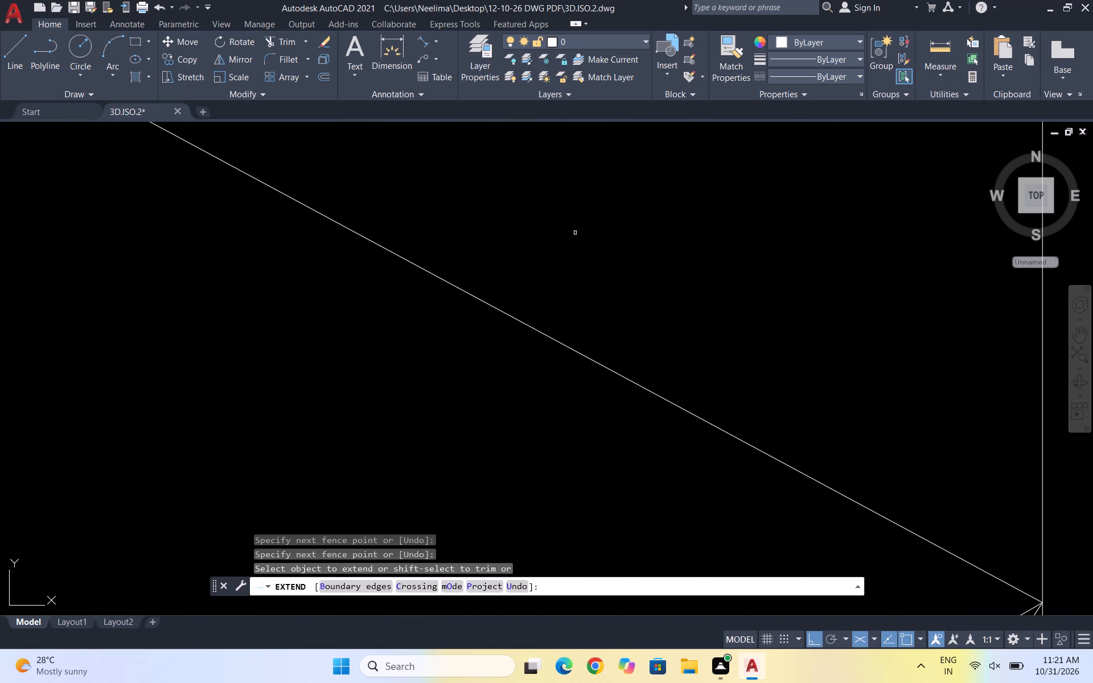
pyautogui.keyDown('shift'); pyautogui.scroll(-5, 589, 209); pyautogui.keyUp('shift')
pyautogui.keyDown('shift'); pyautogui.scroll(-3, 684, 245); pyautogui.keyUp('shift')
pyautogui.keyDown('shift'); pyautogui.scroll(-1, 749, 293); pyautogui.keyUp('shift')
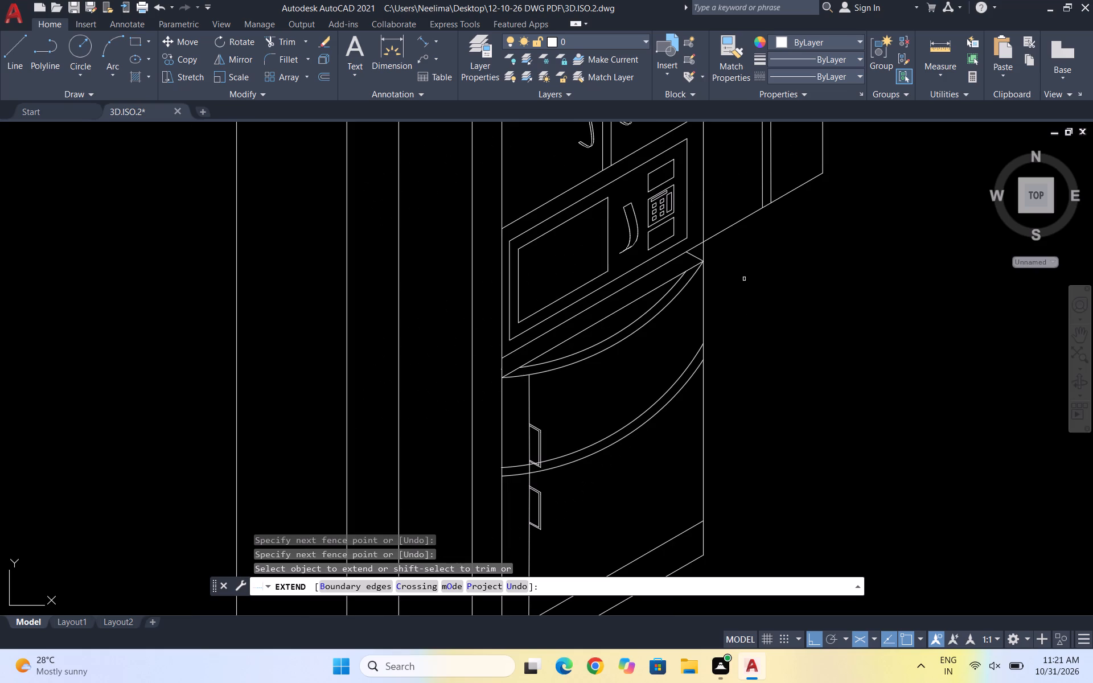
# Trim the vertical line beside the handles between the two parallel curves separating the doors.
pyautogui.keyDown('shift'); pyautogui.scroll(4, 545, 473); pyautogui.keyUp('shift')
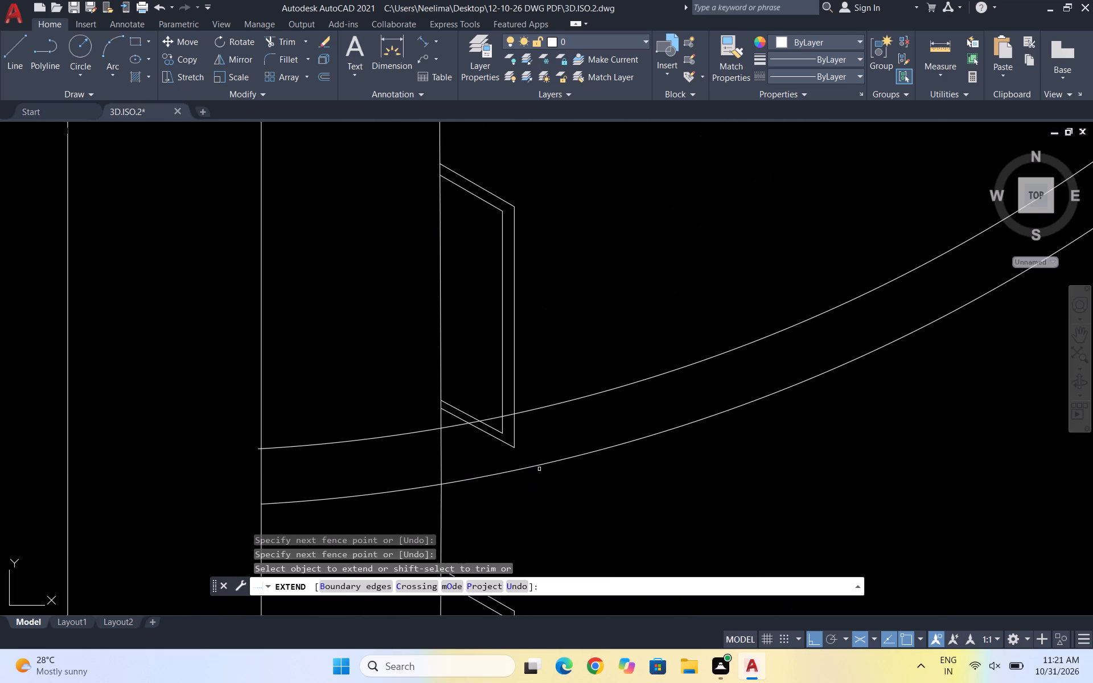
pyautogui.keyDown('shift'); pyautogui.click(439, 456); pyautogui.keyUp('shift')
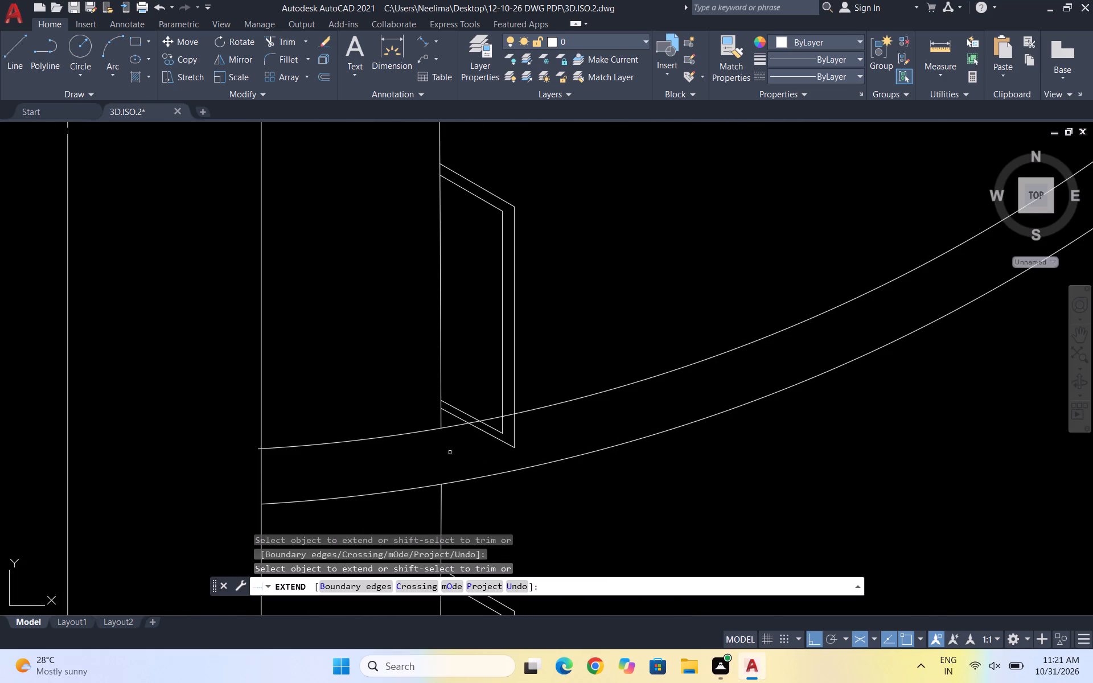
pyautogui.press('Escape')
# Move the upper door's handle straight up along the vertical line in the right isoplane, clear of the parallel curves.
pyautogui.scroll(3, 469, 449)
pyautogui.click(673, 458)
pyautogui.click(546, 359)
pyautogui.scroll(-3, 574, 398)
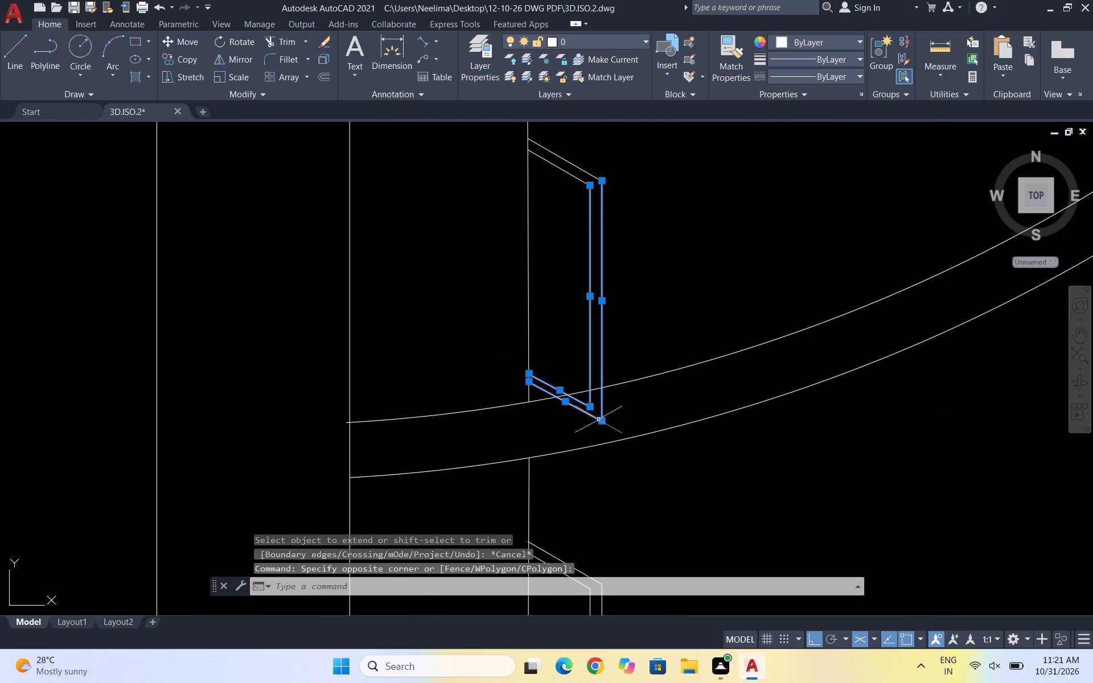
pyautogui.moveTo(610, 198); pyautogui.dragTo(598, 187)
pyautogui.click(568, 153)
pyautogui.scroll(-4, 564, 293)
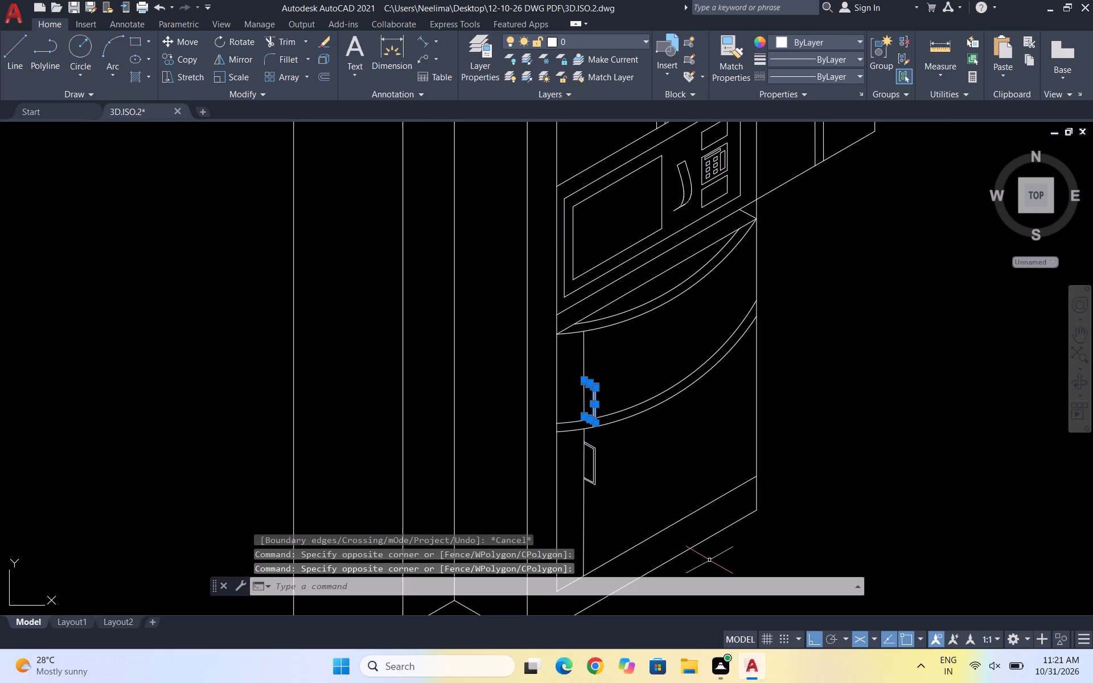
pyautogui.press('m')
pyautogui.press('Return')
pyautogui.scroll(3, 605, 376)
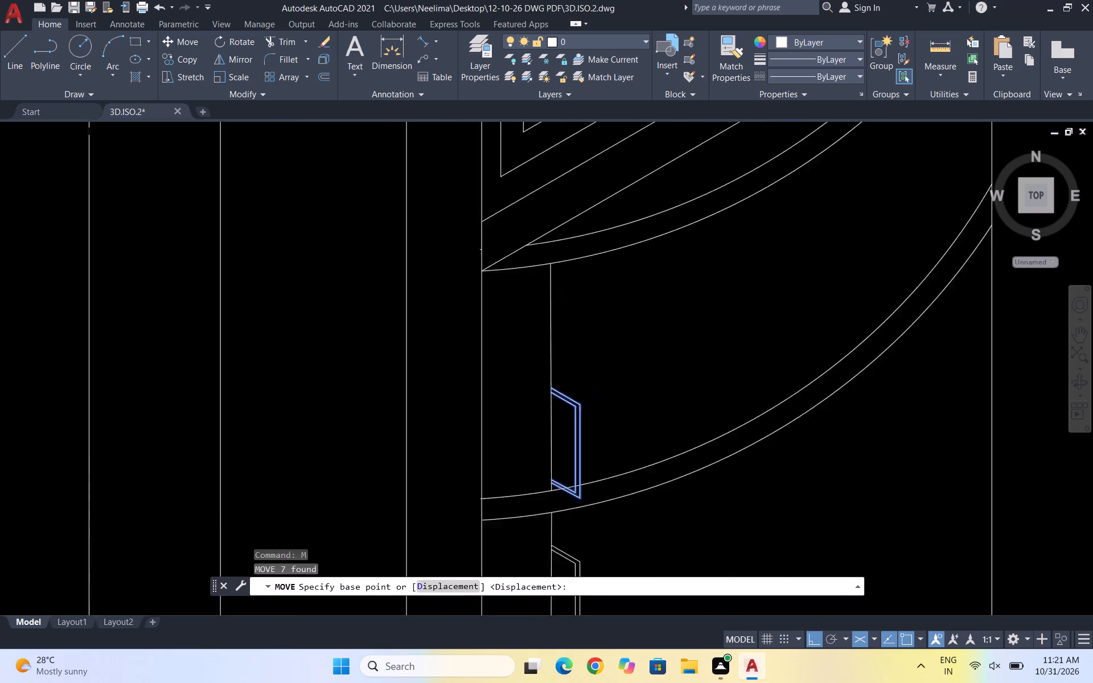
pyautogui.click(520, 395)
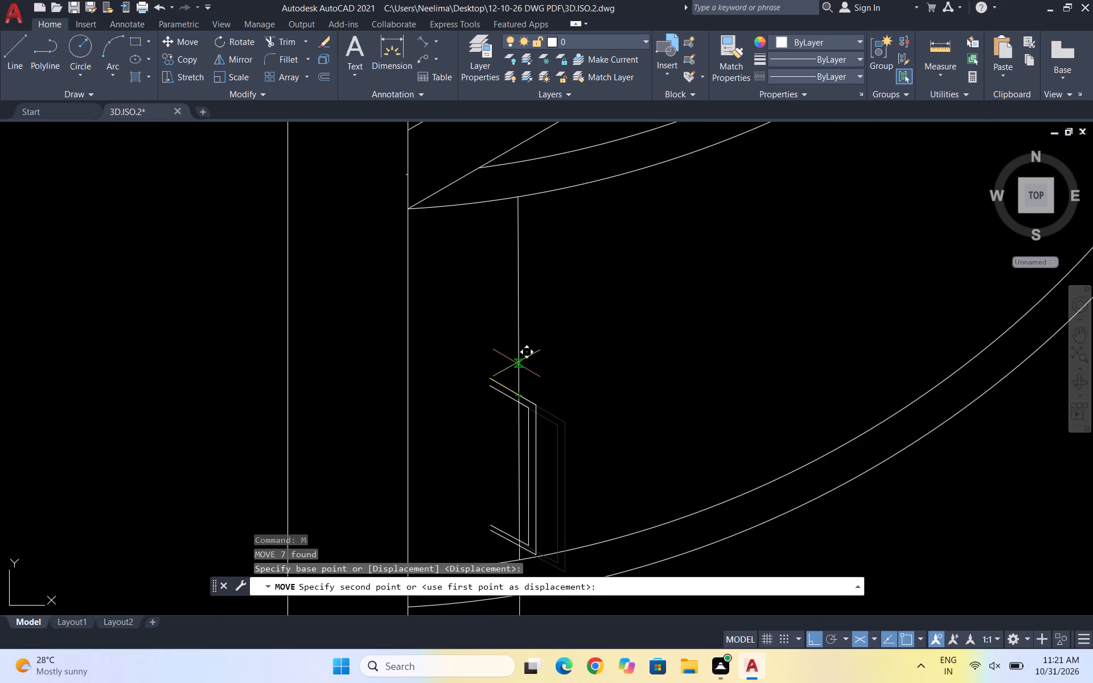
pyautogui.press('F5')
pyautogui.click(517, 347)
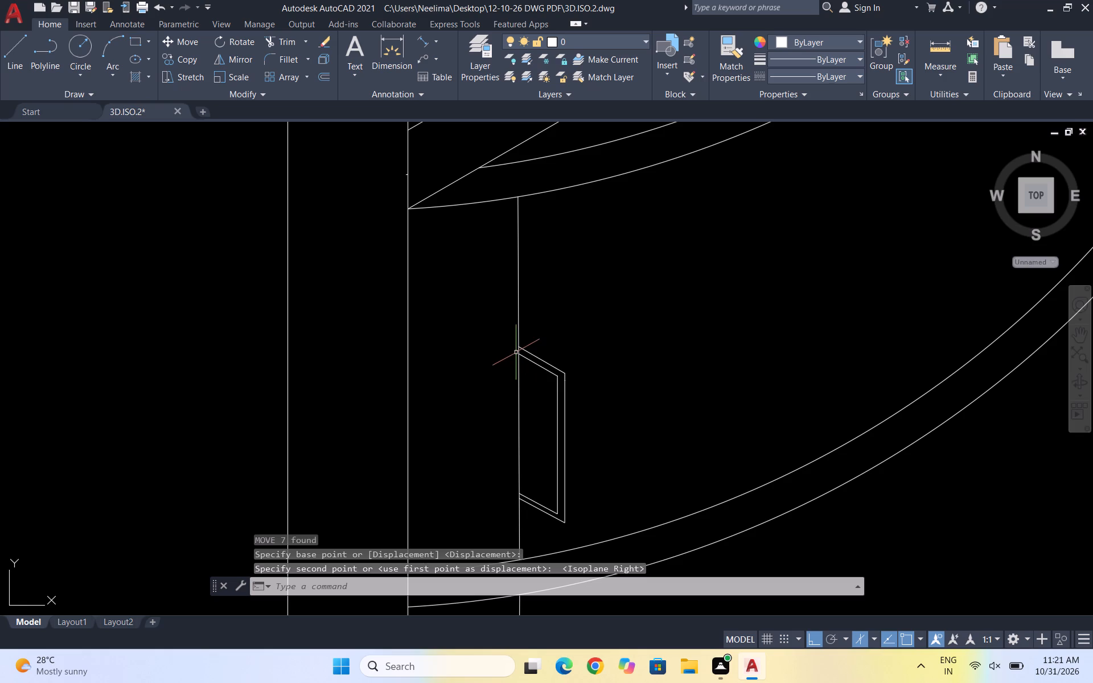
pyautogui.press('Escape')
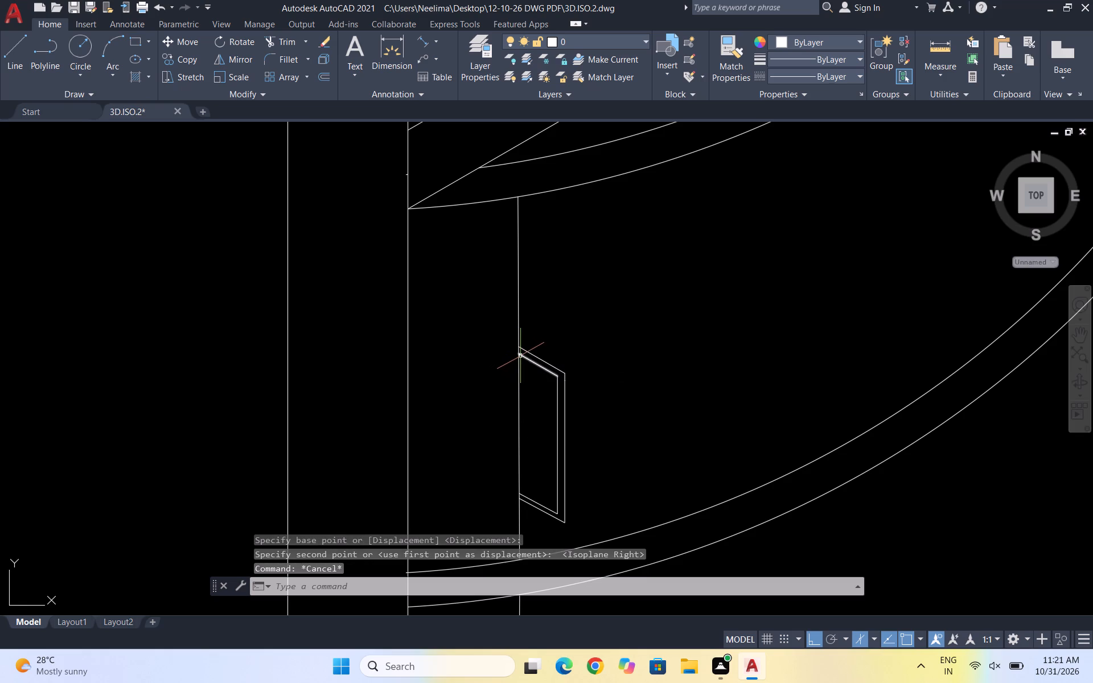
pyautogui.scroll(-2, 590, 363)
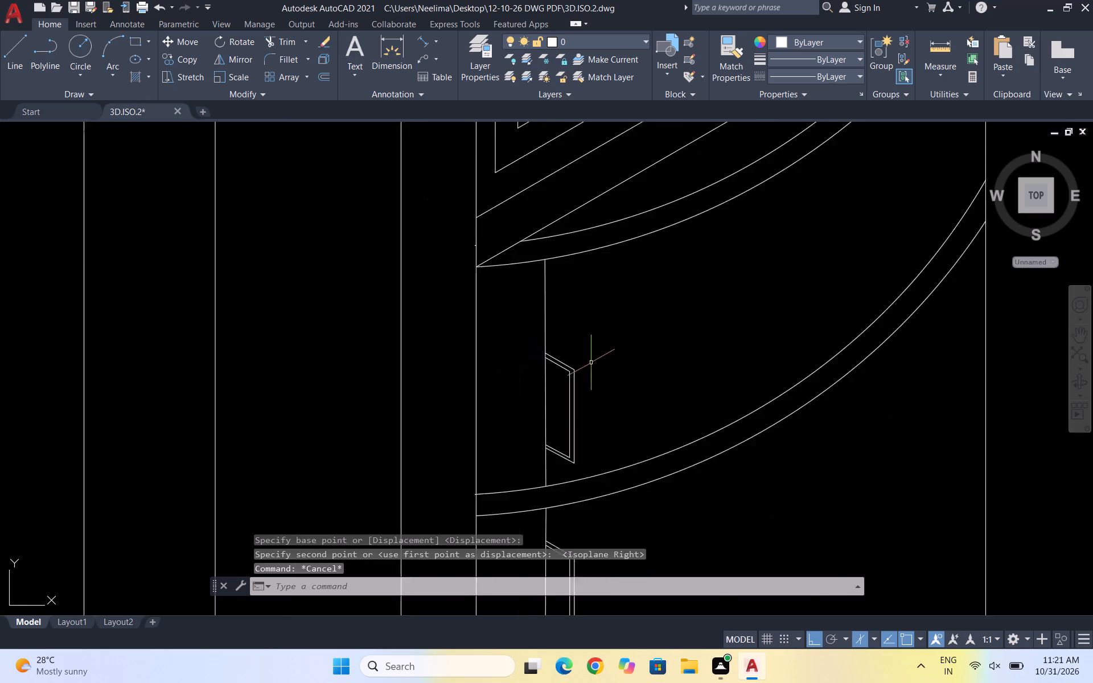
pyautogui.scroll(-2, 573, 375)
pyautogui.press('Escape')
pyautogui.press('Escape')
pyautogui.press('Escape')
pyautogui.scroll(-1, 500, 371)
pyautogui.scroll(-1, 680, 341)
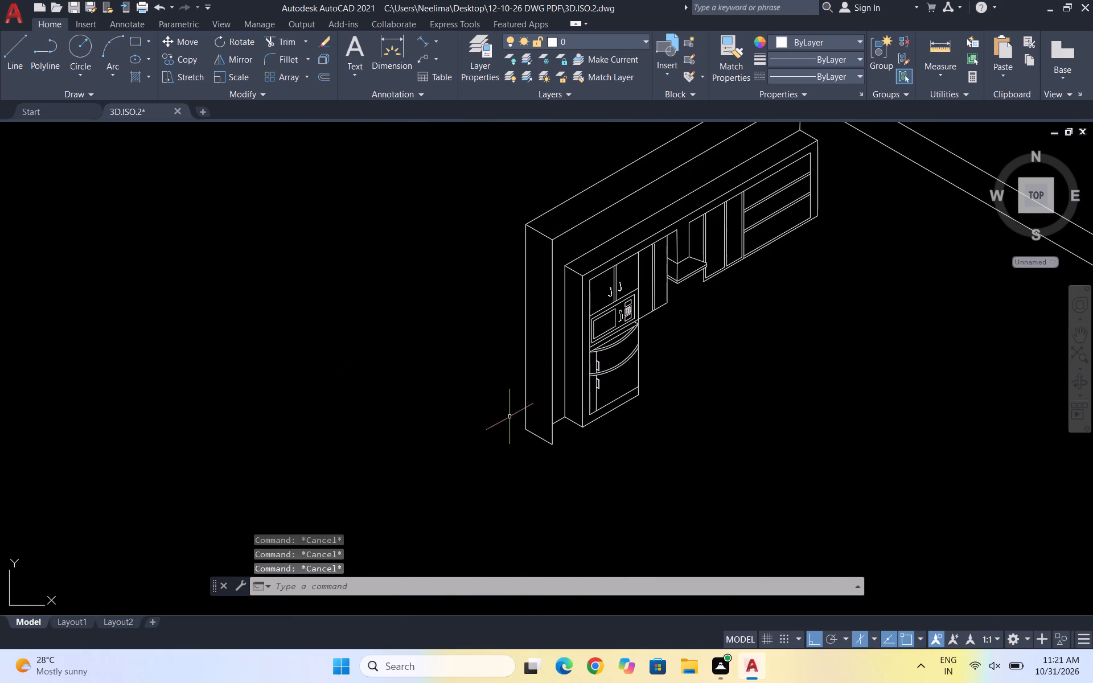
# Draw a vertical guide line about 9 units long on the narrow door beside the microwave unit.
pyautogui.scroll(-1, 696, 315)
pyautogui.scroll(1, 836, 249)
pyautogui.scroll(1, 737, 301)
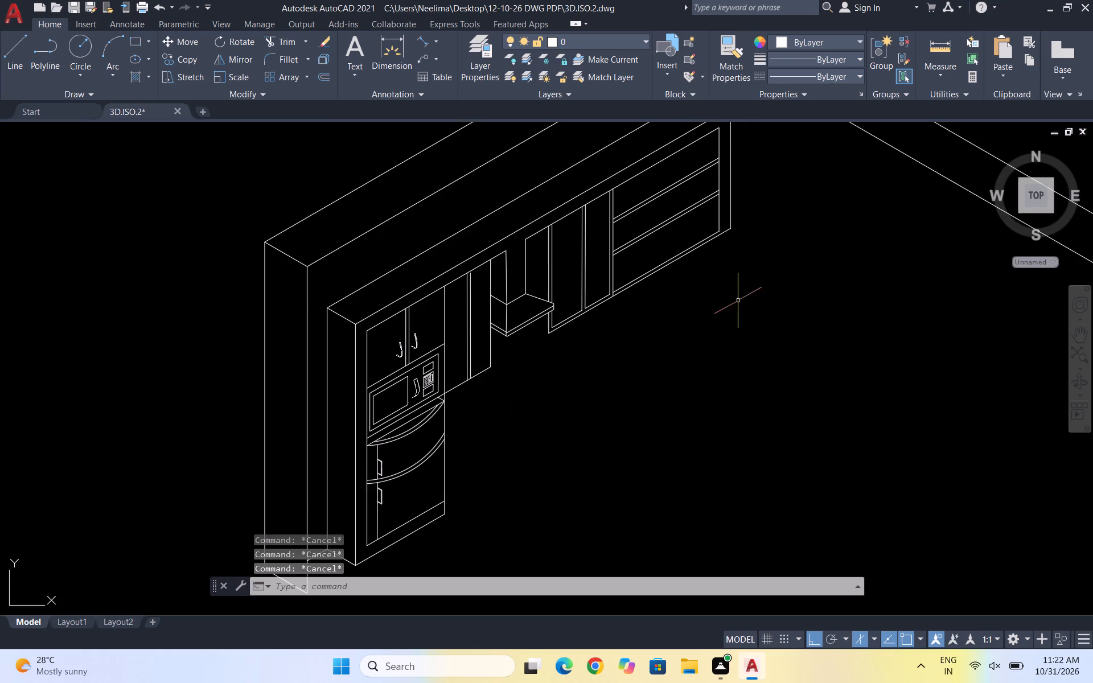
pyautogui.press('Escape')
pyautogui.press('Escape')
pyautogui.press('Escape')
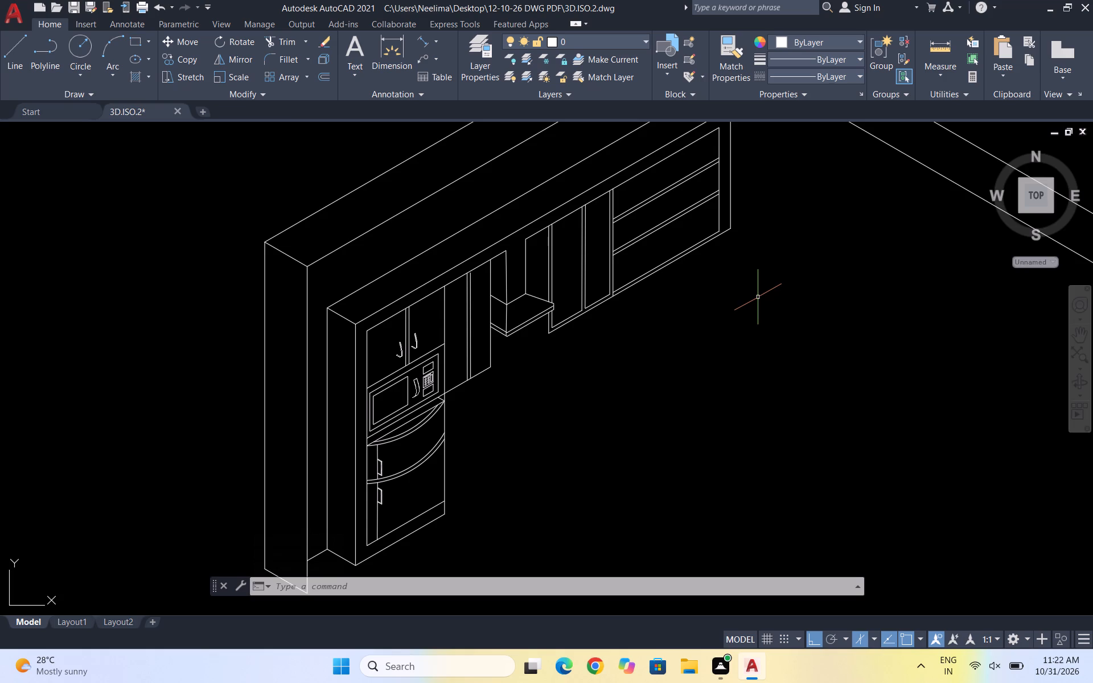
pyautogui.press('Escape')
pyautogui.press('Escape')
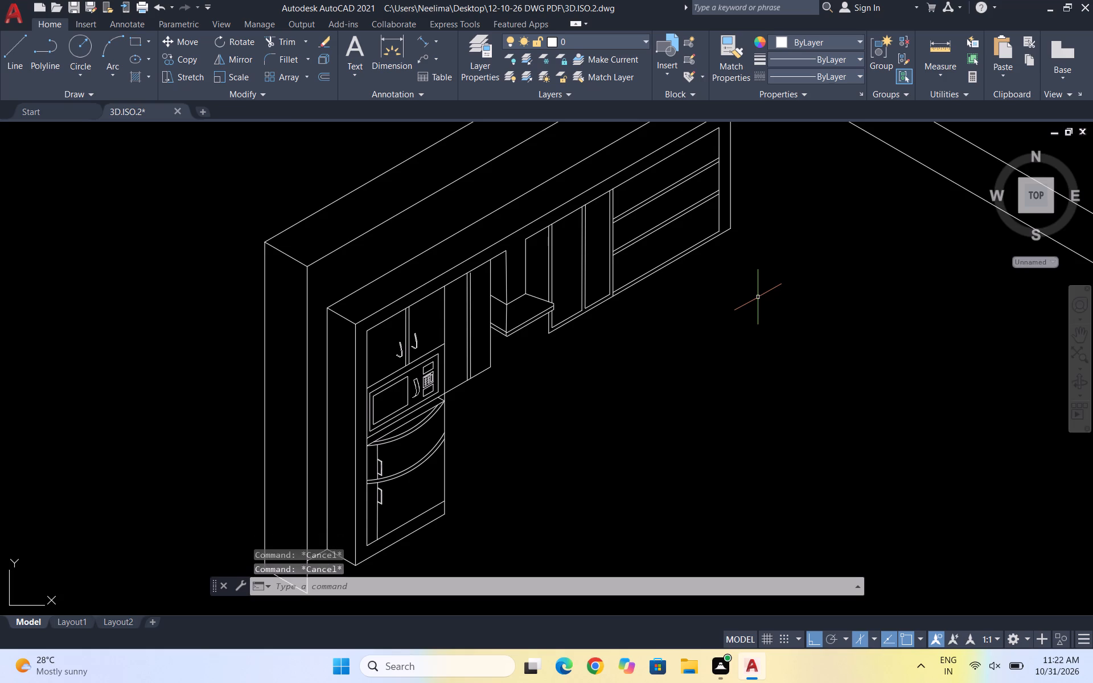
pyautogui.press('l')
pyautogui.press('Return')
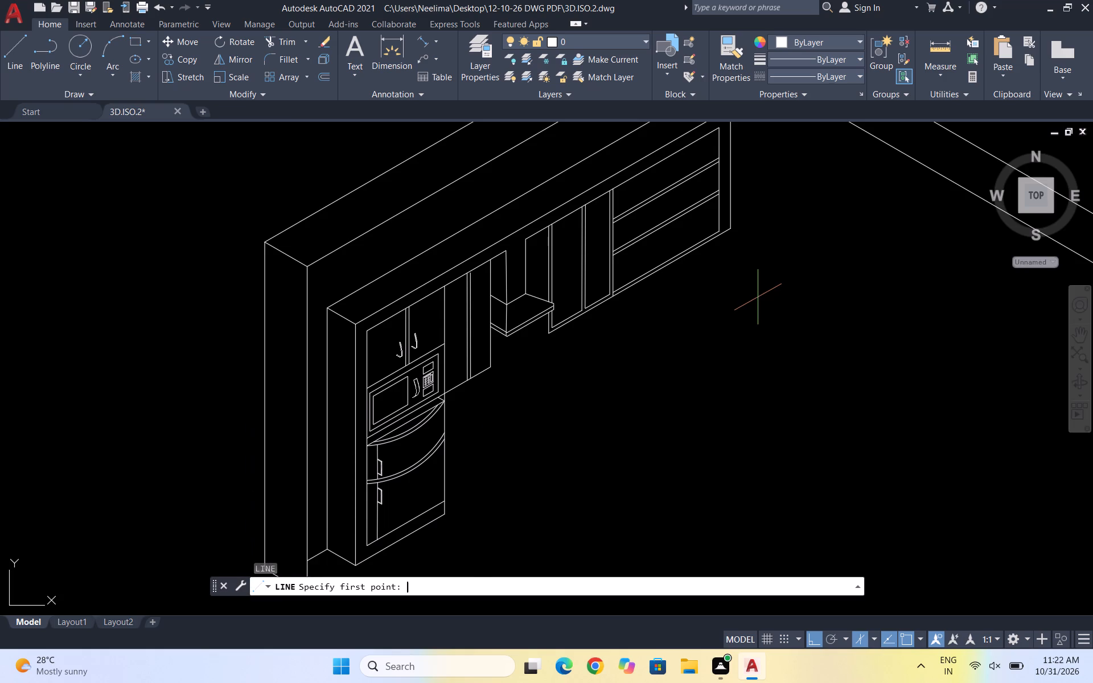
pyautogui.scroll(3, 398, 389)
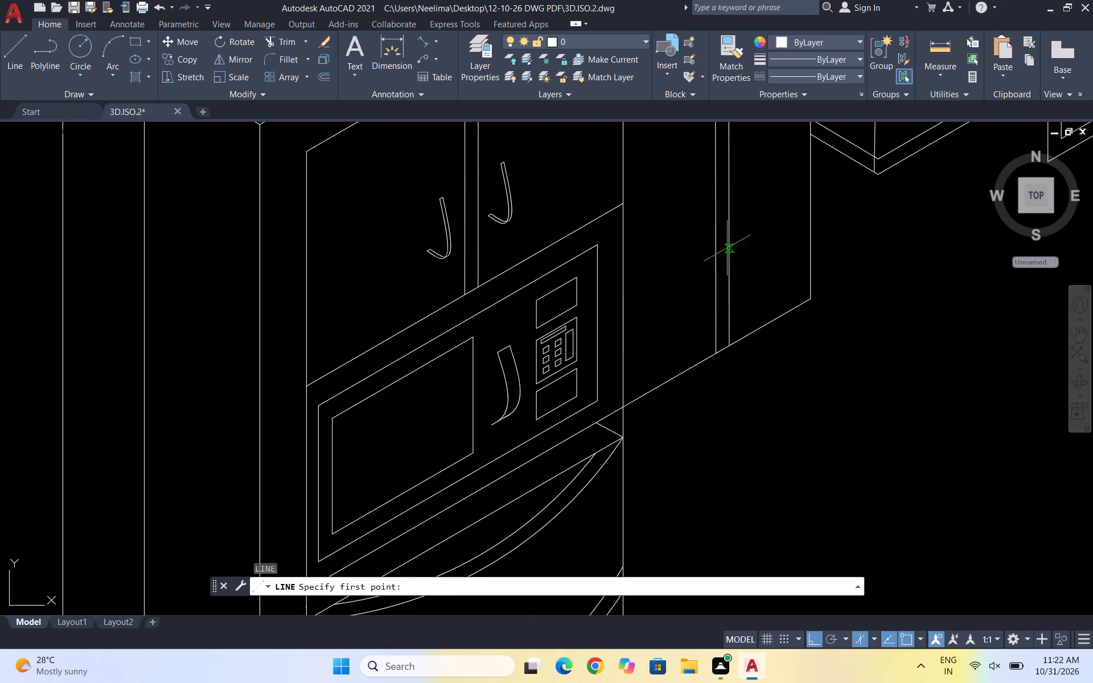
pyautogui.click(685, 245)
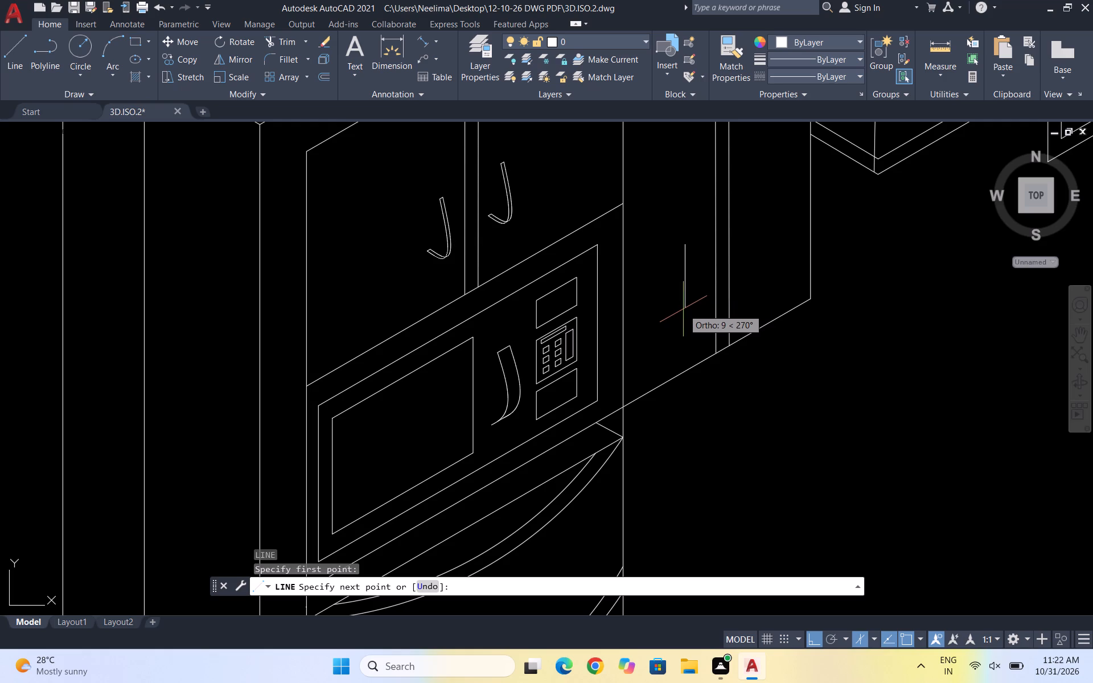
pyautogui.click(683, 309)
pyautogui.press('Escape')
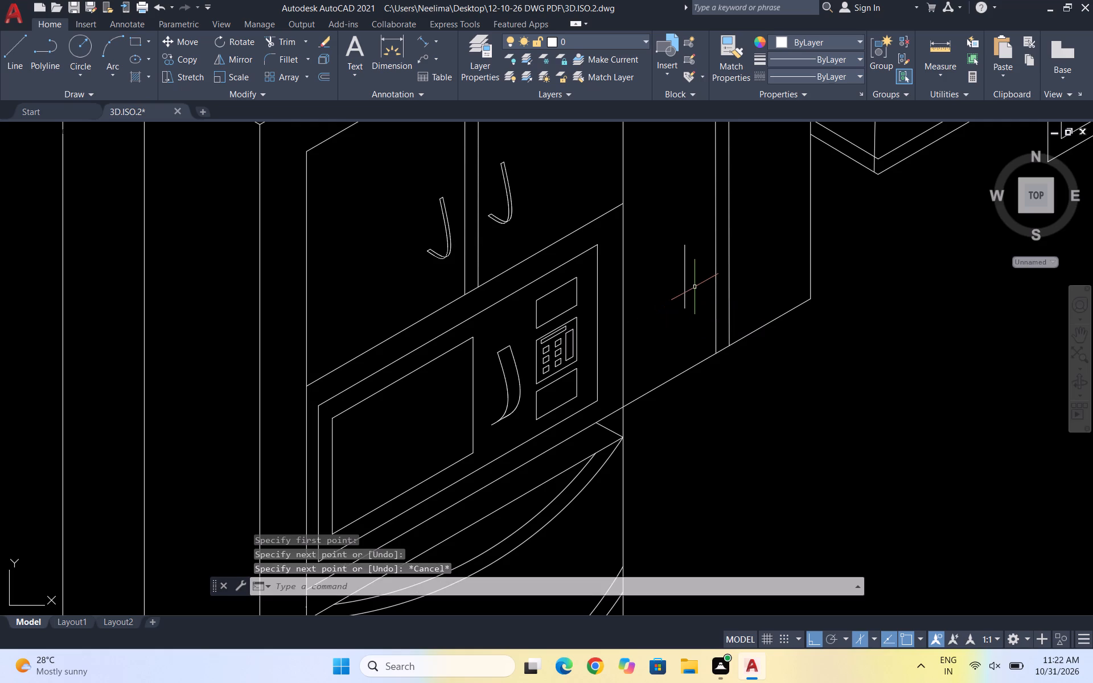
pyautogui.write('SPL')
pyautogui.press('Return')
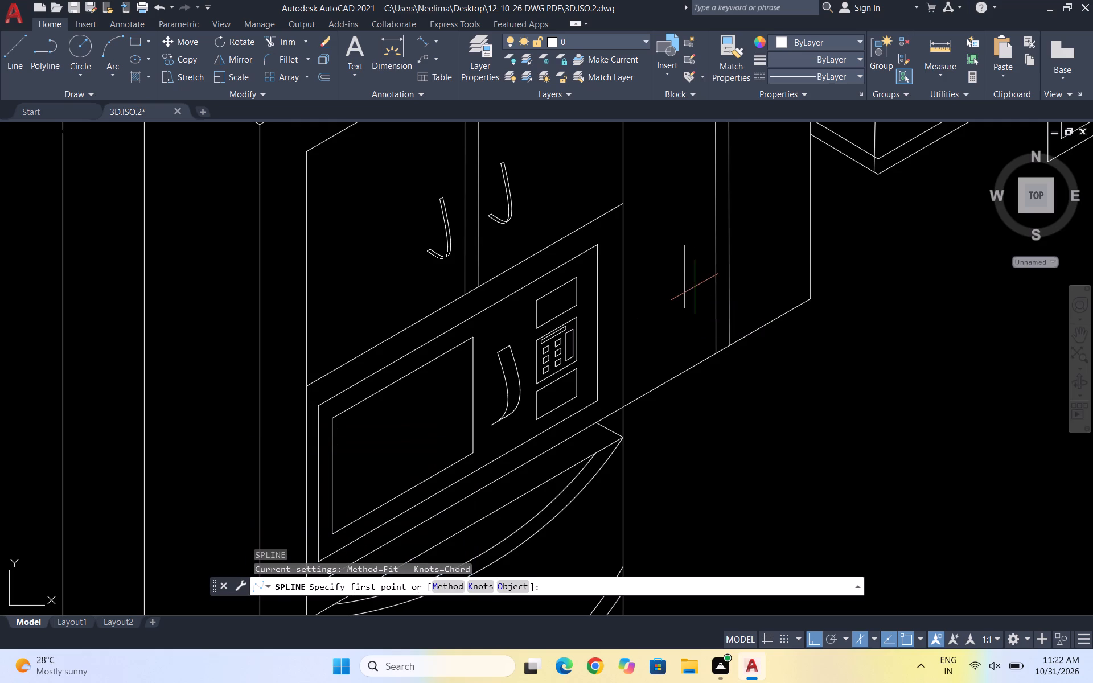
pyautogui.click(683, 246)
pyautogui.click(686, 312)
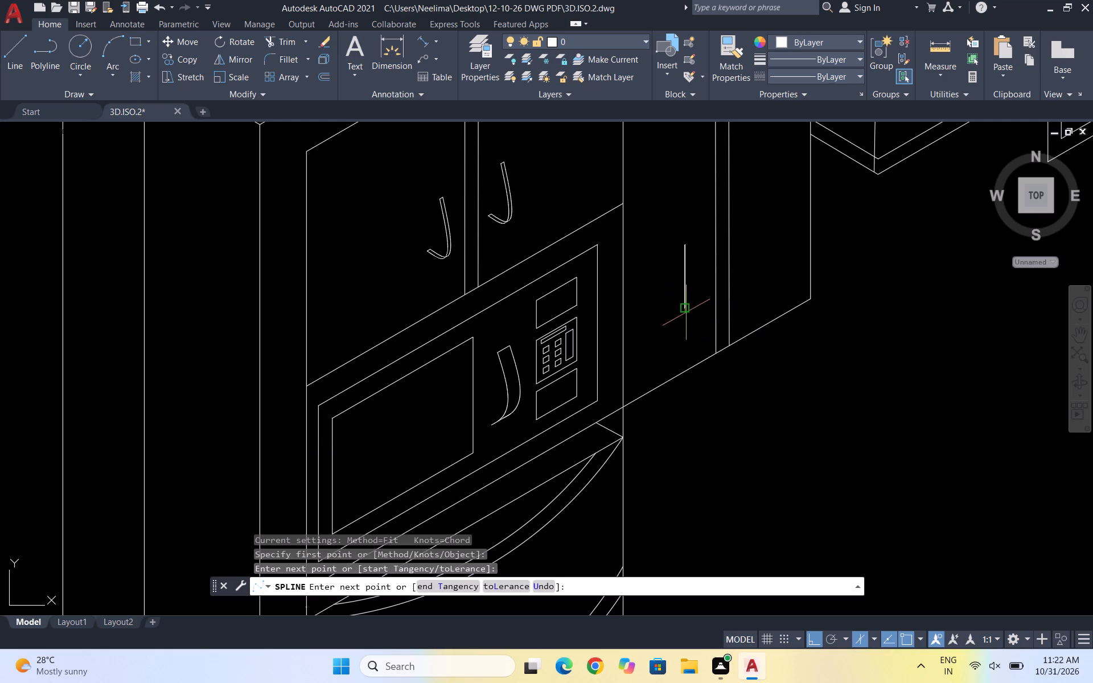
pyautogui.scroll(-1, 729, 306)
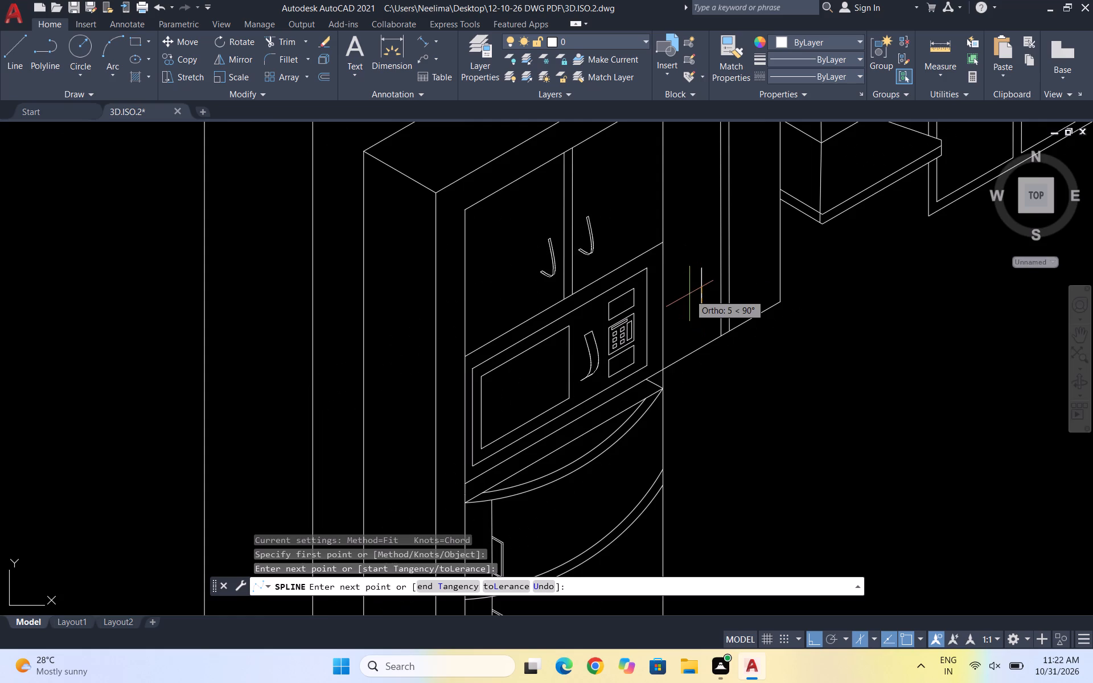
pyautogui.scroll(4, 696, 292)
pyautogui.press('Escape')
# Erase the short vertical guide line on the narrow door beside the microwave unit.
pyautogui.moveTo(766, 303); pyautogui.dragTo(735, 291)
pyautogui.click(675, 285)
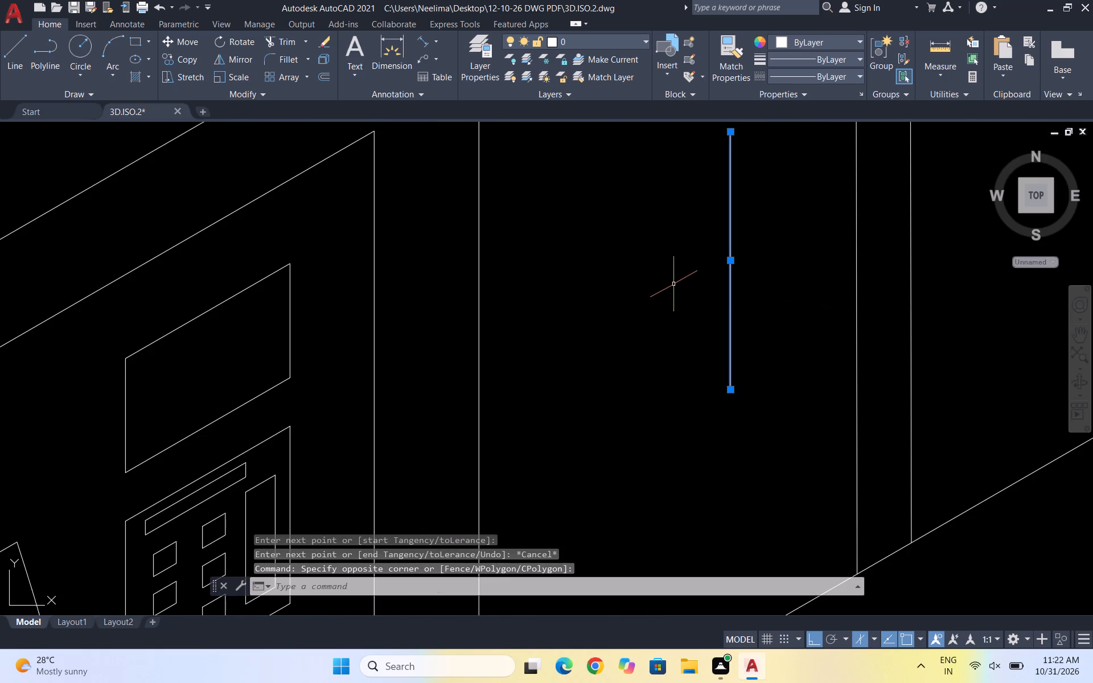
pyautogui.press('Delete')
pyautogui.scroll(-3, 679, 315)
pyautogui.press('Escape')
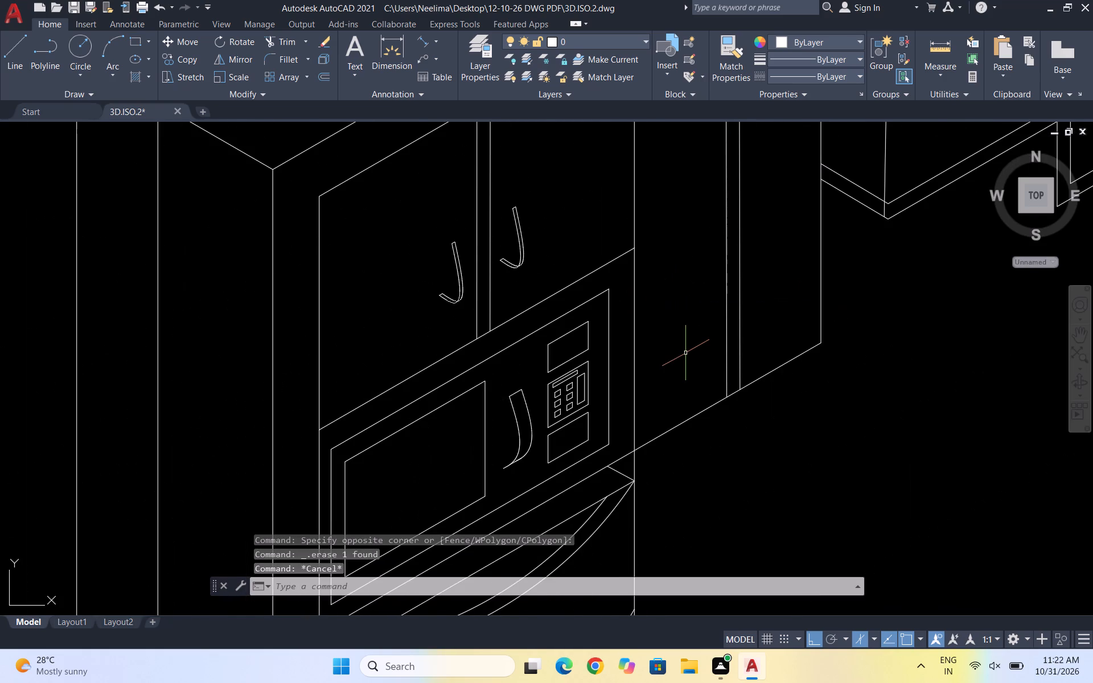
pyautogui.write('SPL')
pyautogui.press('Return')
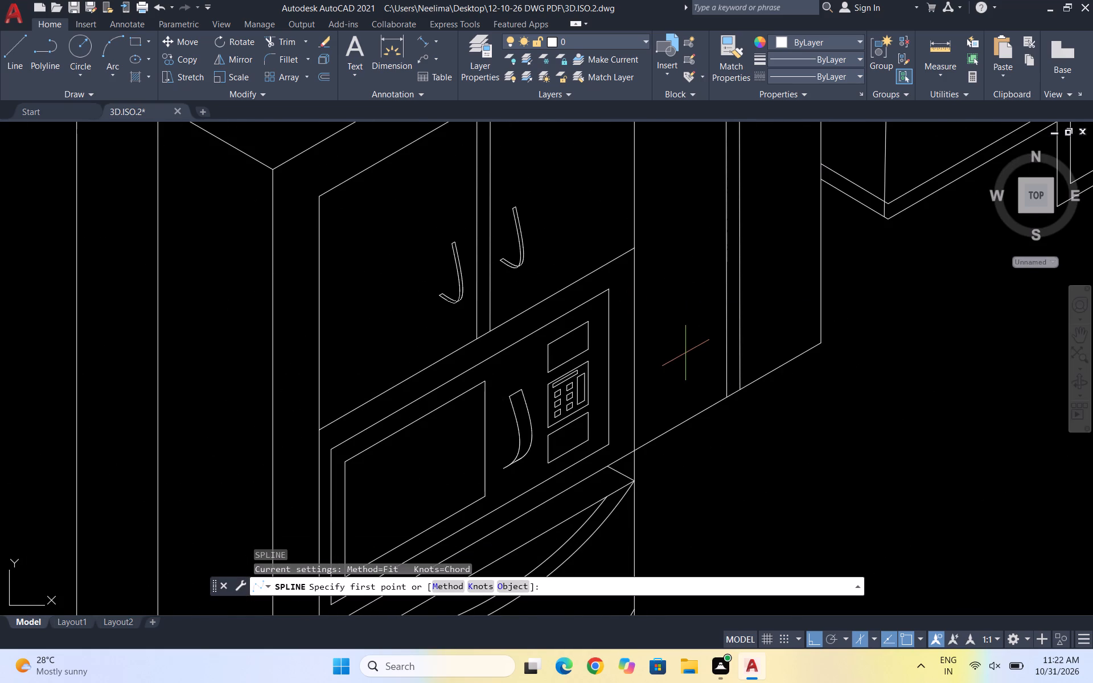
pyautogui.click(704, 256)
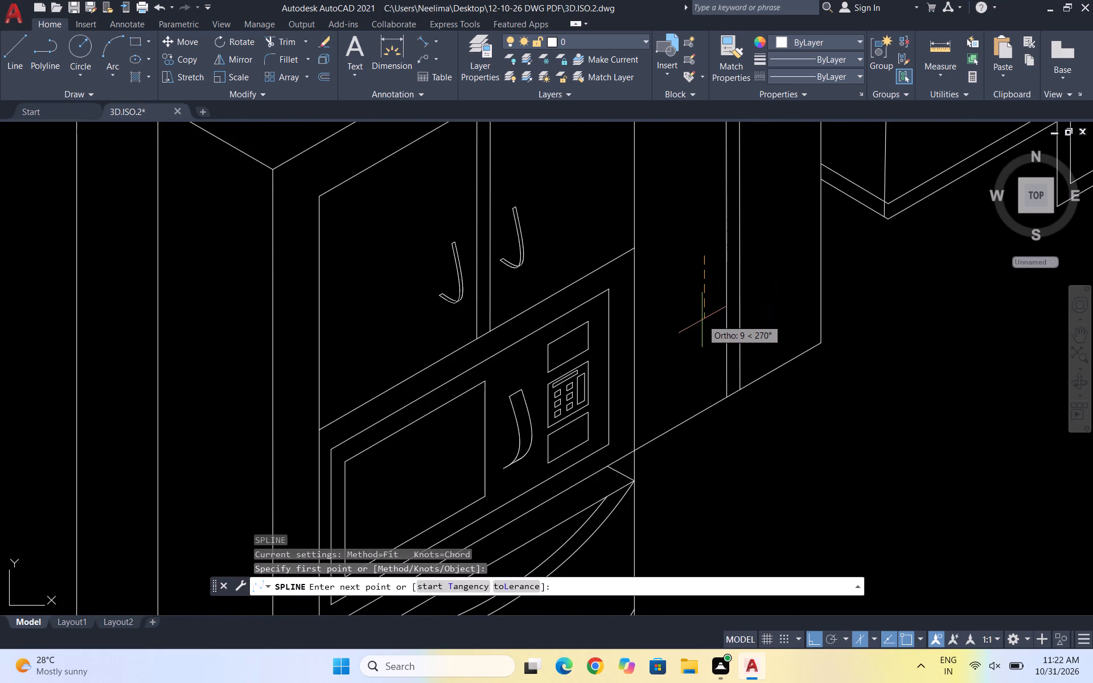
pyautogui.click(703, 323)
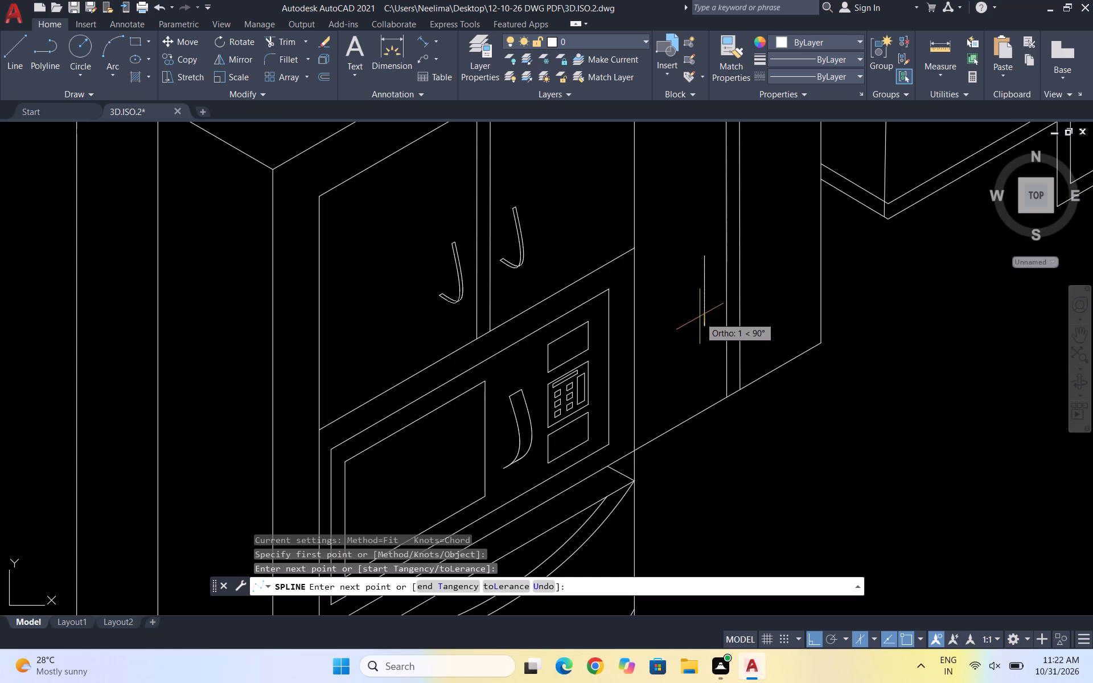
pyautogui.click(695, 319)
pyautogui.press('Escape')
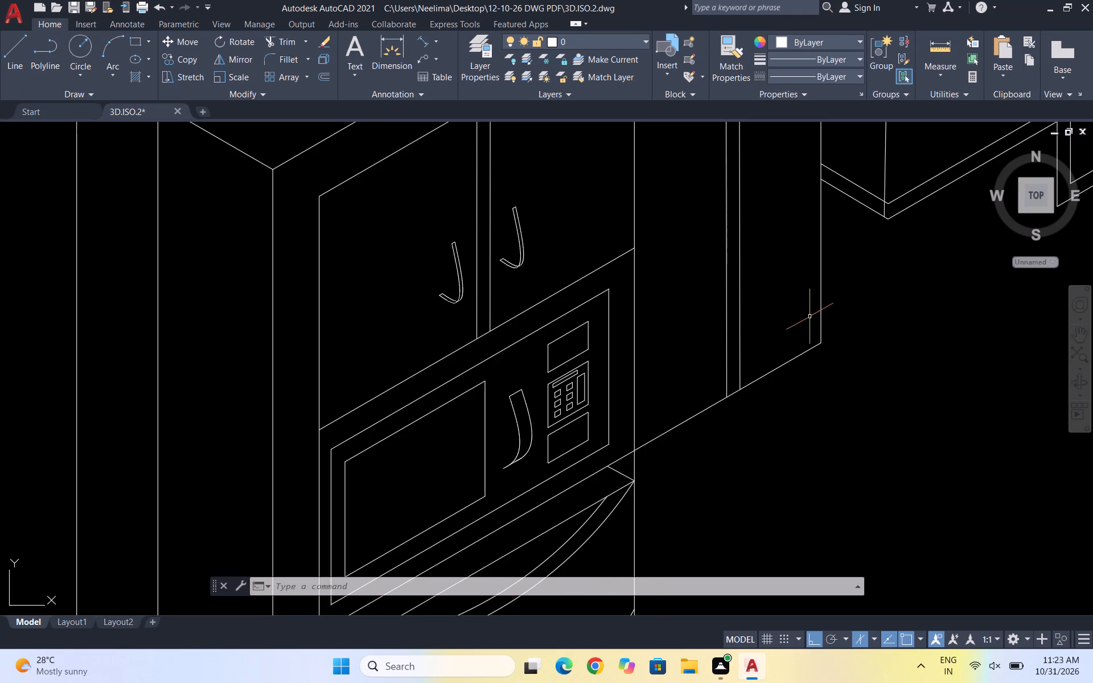
# Draw a vertical guide line about 8 units long near the lower end of the narrow door beside the microwave unit.
pyautogui.scroll(-2, 690, 319)
pyautogui.press('Escape')
pyautogui.press('Escape')
pyautogui.press('l')
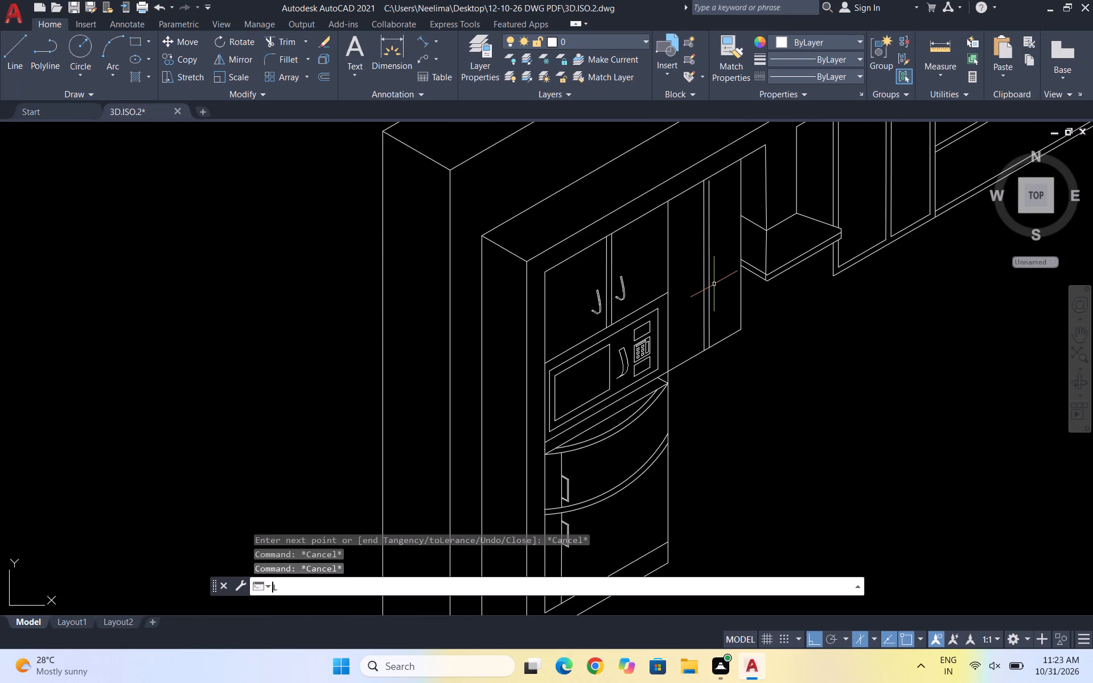
pyautogui.press('Return')
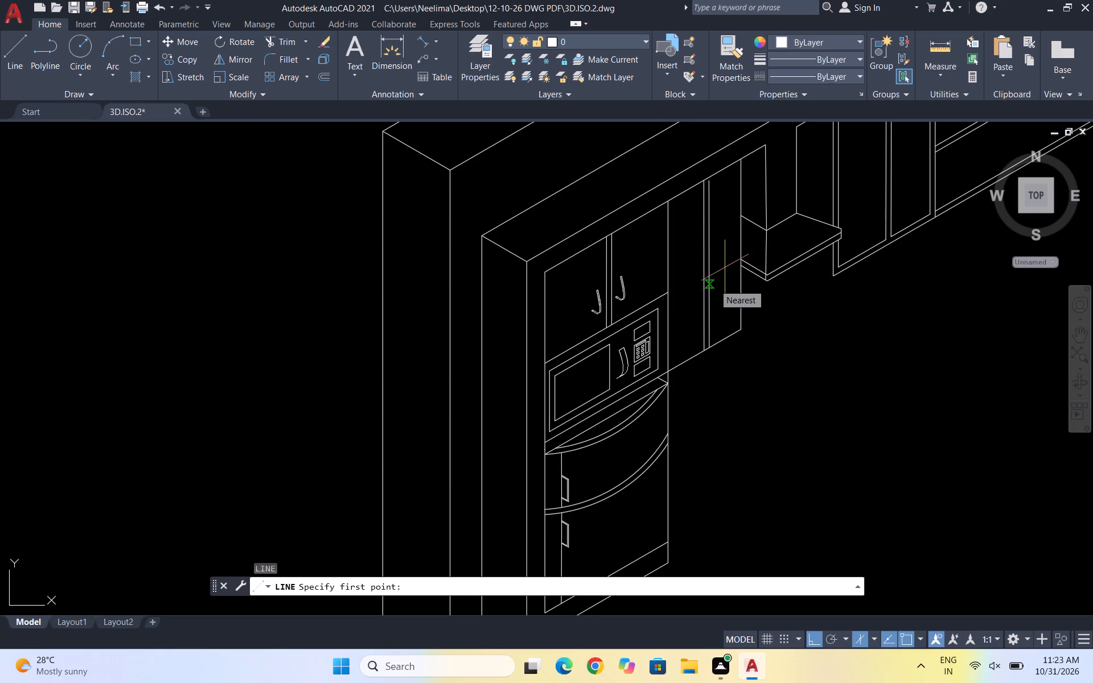
pyautogui.scroll(1, 728, 268)
pyautogui.scroll(1, 657, 278)
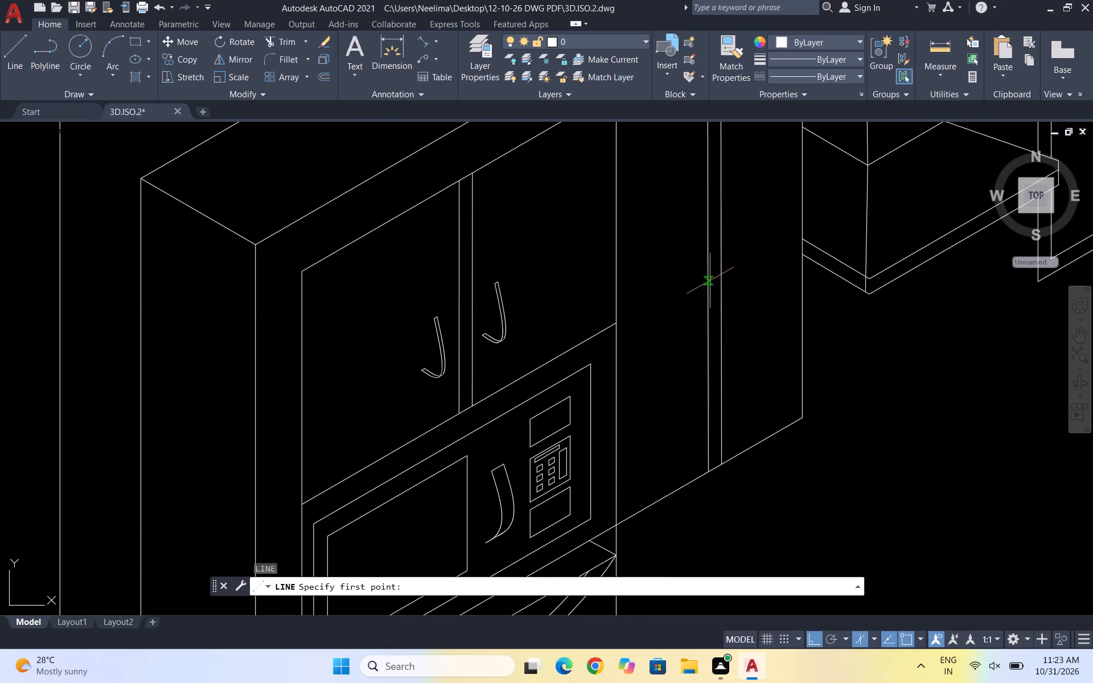
pyautogui.click(685, 380)
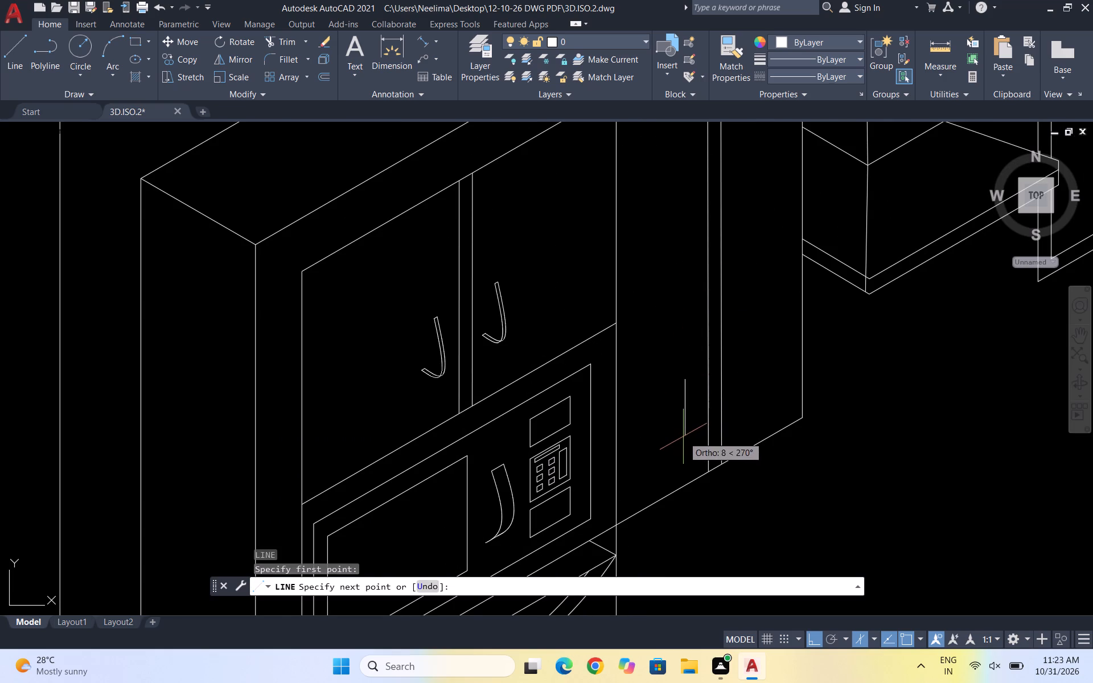
pyautogui.click(684, 436)
pyautogui.press('Escape')
pyautogui.press('Escape')
pyautogui.press('Escape')
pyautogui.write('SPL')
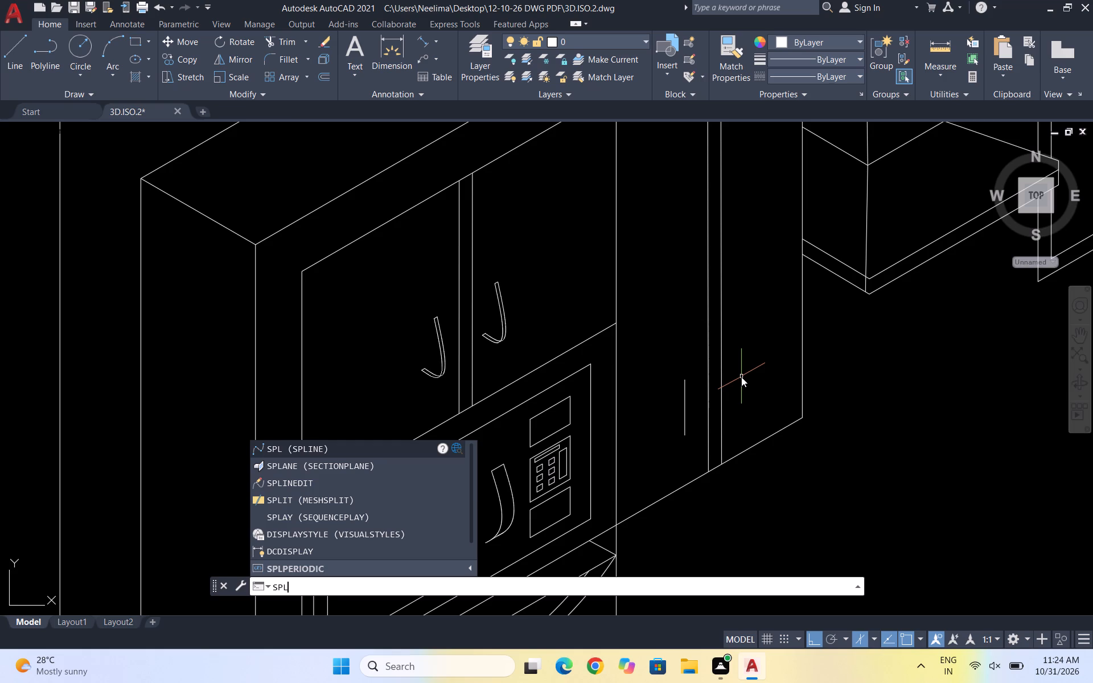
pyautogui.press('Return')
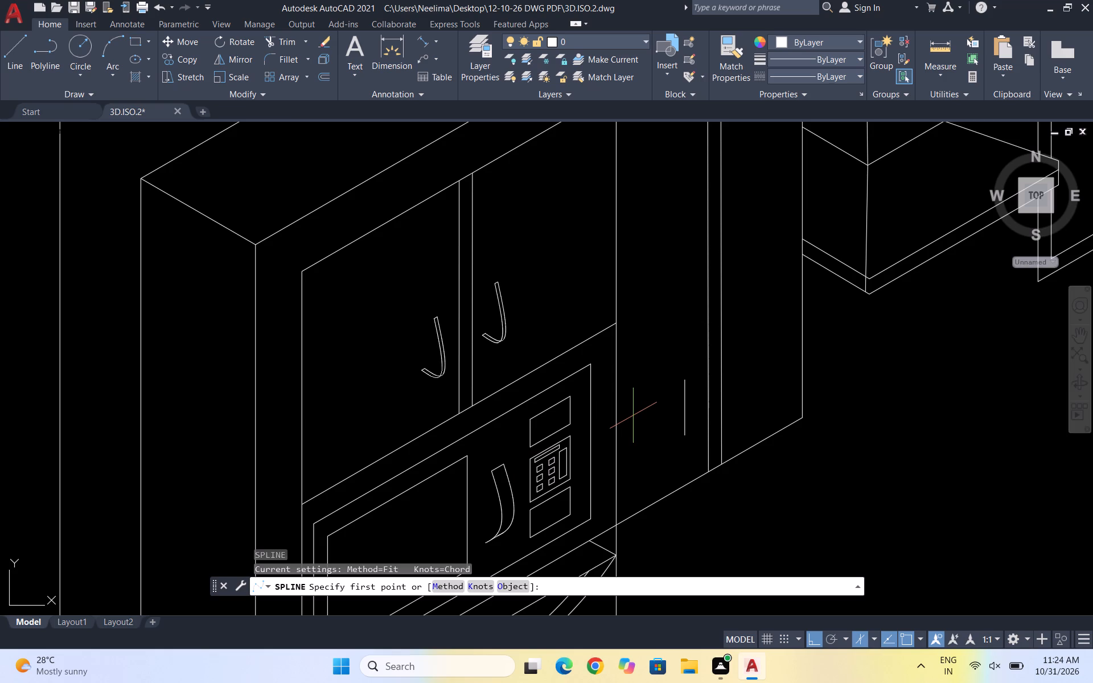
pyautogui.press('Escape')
# Draw a two-point spline over the guide line on the narrow door, from its upper end to its lower end.
pyautogui.write('SPL')
pyautogui.press('Return')
pyautogui.click(679, 380)
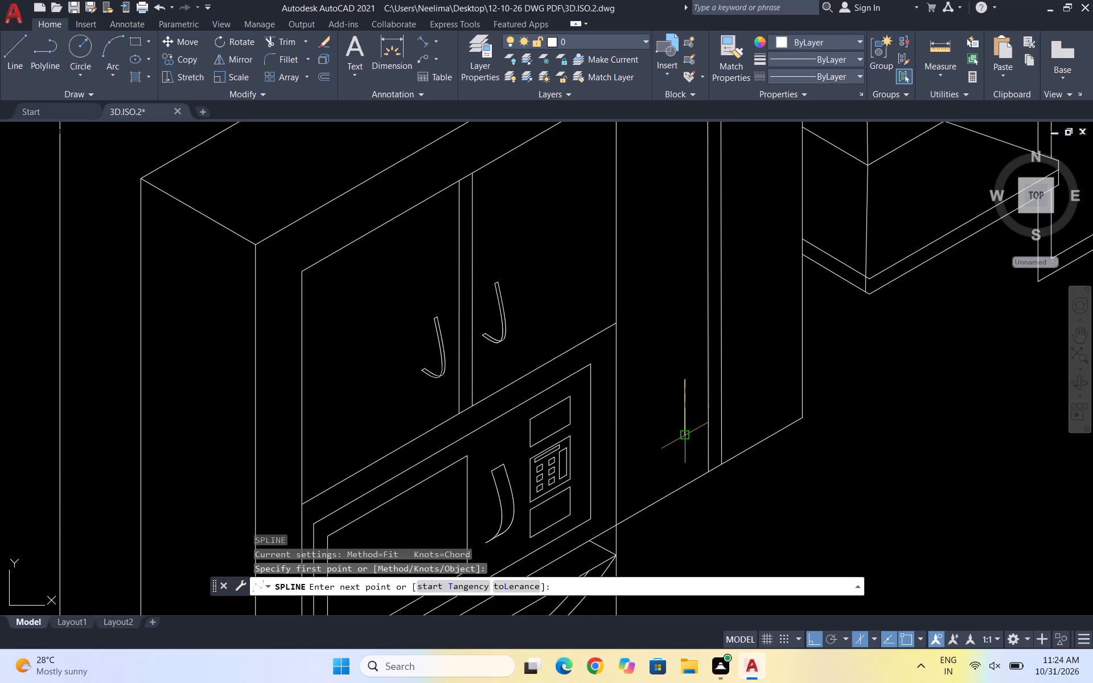
pyautogui.click(688, 435)
pyautogui.scroll(2, 675, 419)
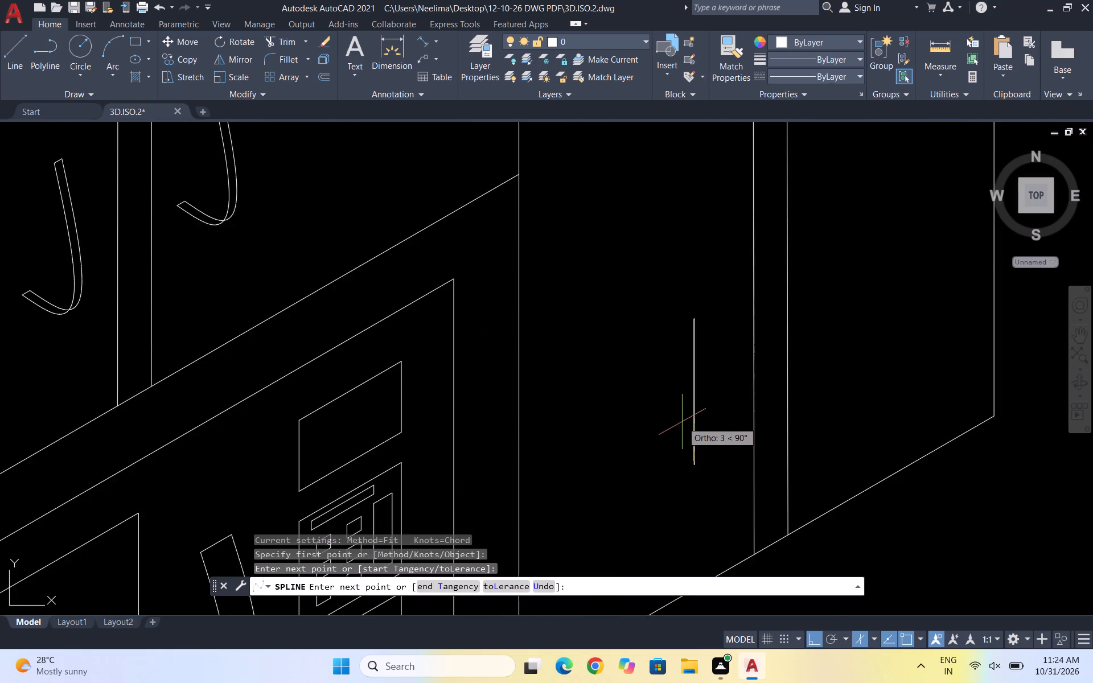
pyautogui.scroll(1, 682, 422)
pyautogui.scroll(-2, 720, 476)
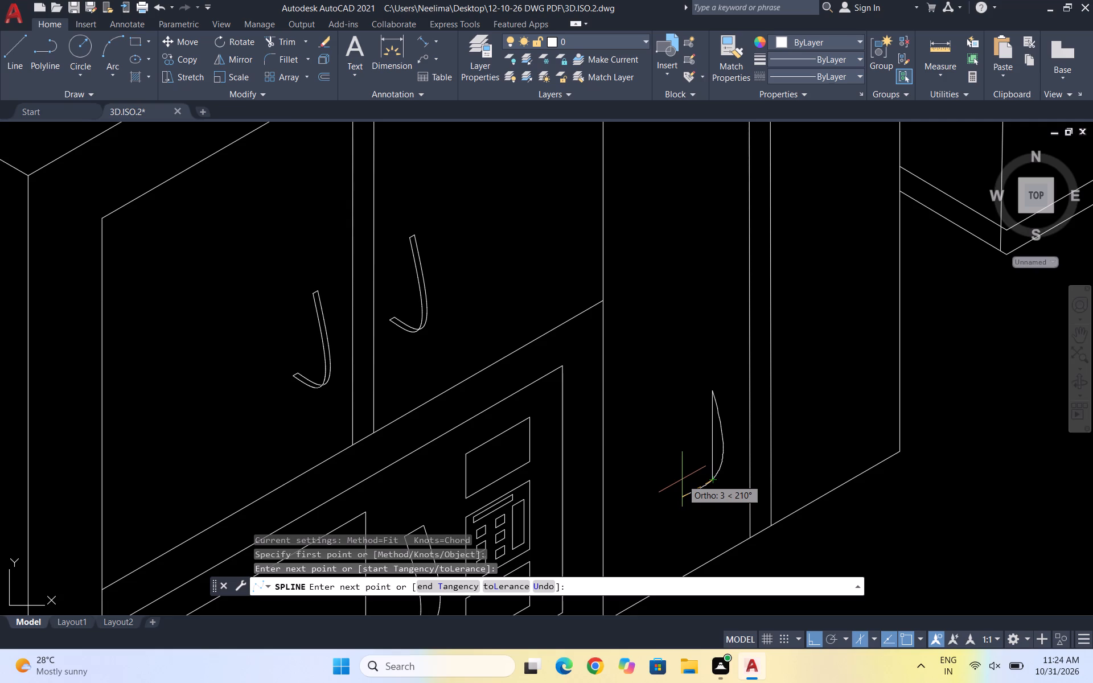
pyautogui.press('space')
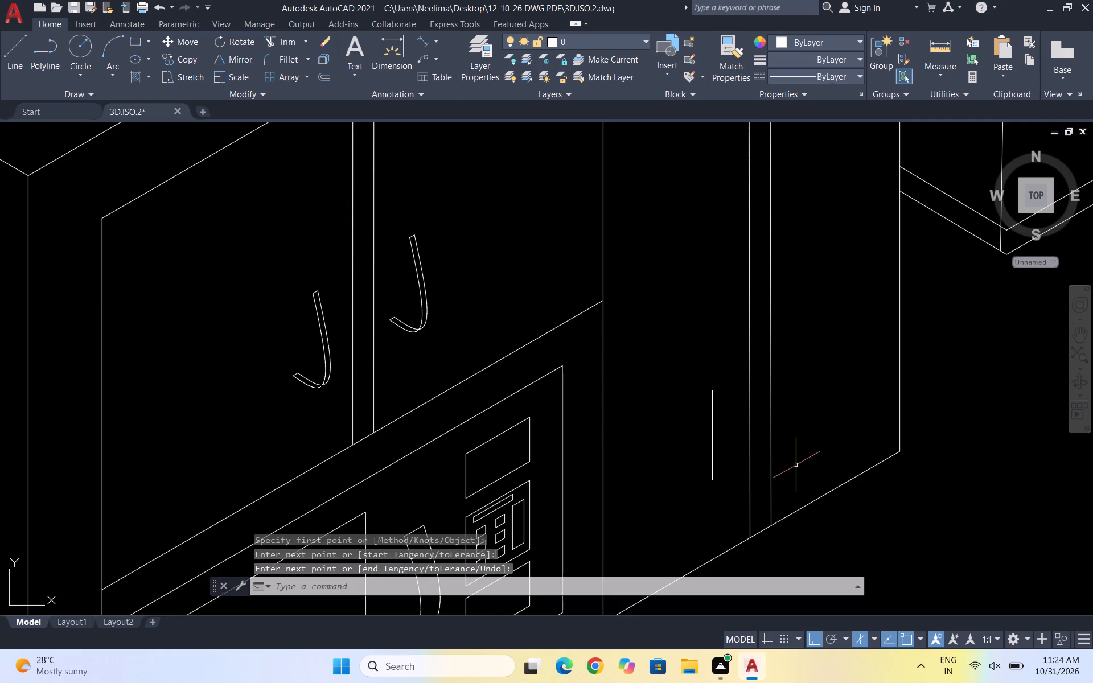
pyautogui.press('Escape')
pyautogui.press('Escape')
pyautogui.press('Escape')
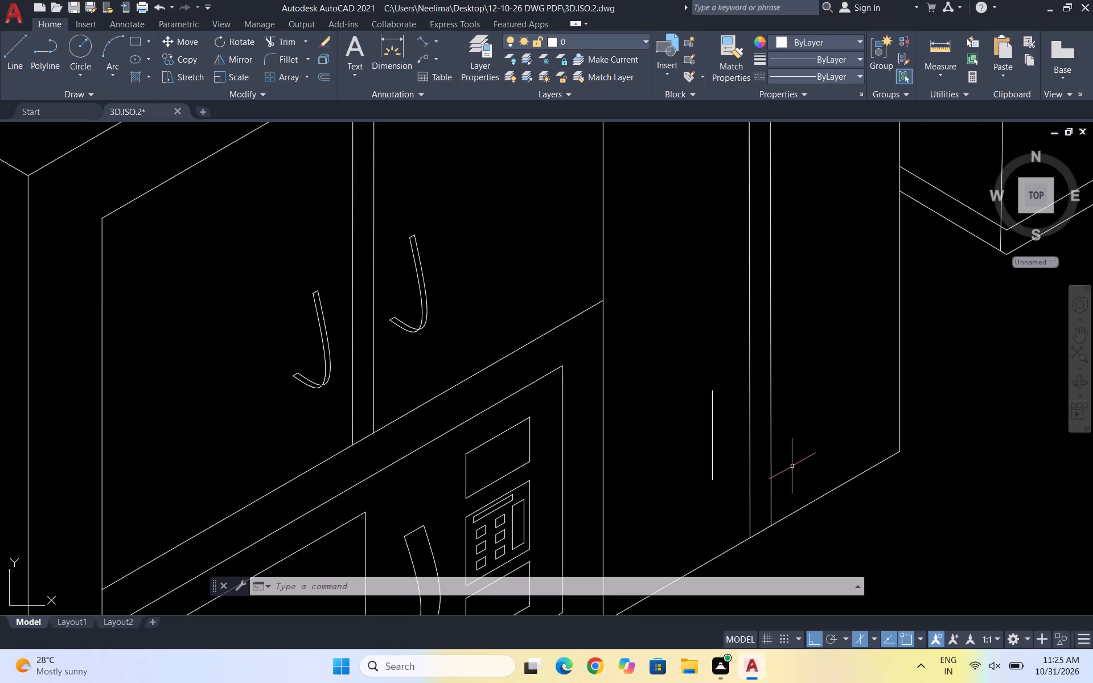
pyautogui.press('Escape')
# Draw another spline along the same guide line on the narrow door, from its upper end to its lower end.
pyautogui.write('SPL')
pyautogui.press('Return')
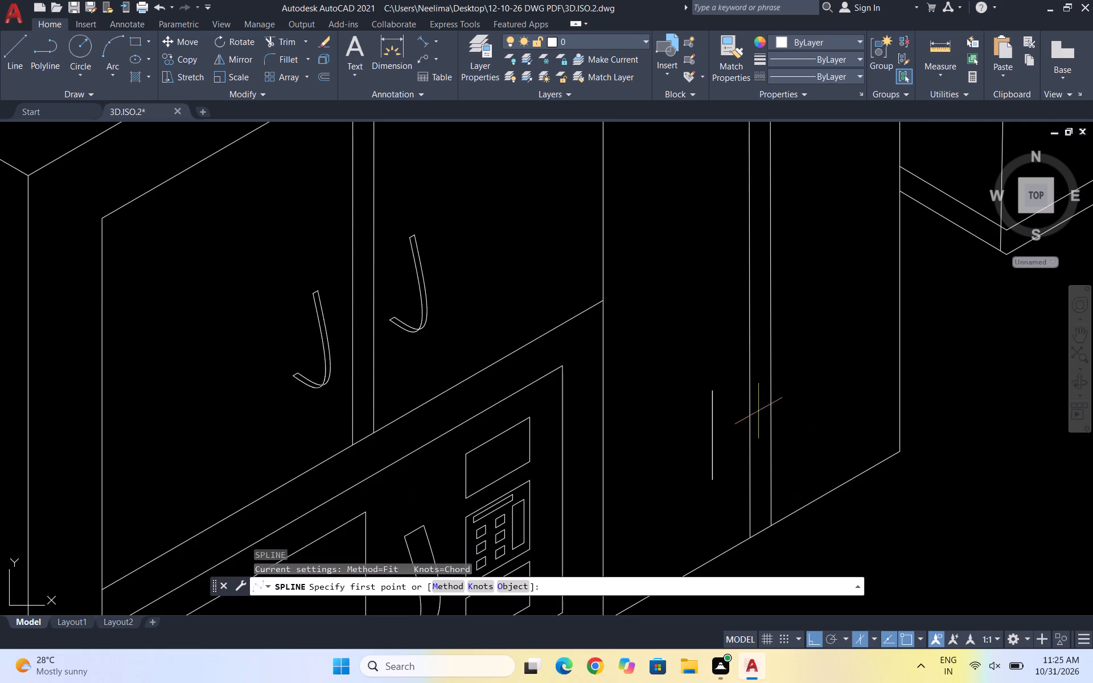
pyautogui.moveTo(715, 389); pyautogui.dragTo(719, 402)
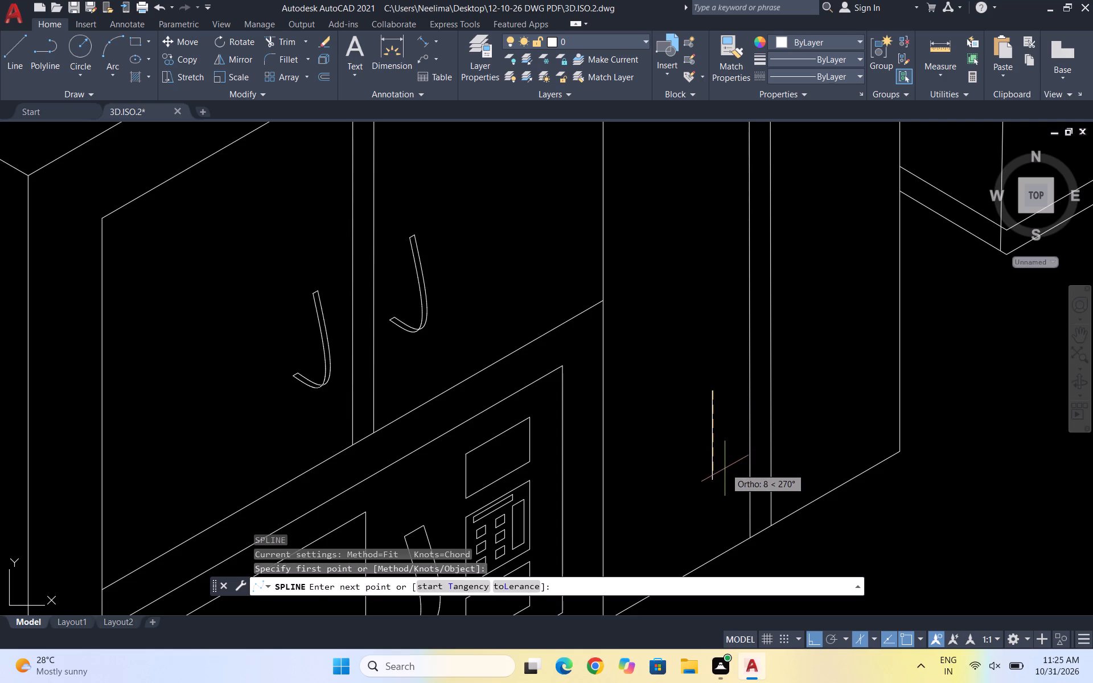
pyautogui.click(711, 478)
pyautogui.scroll(2, 726, 477)
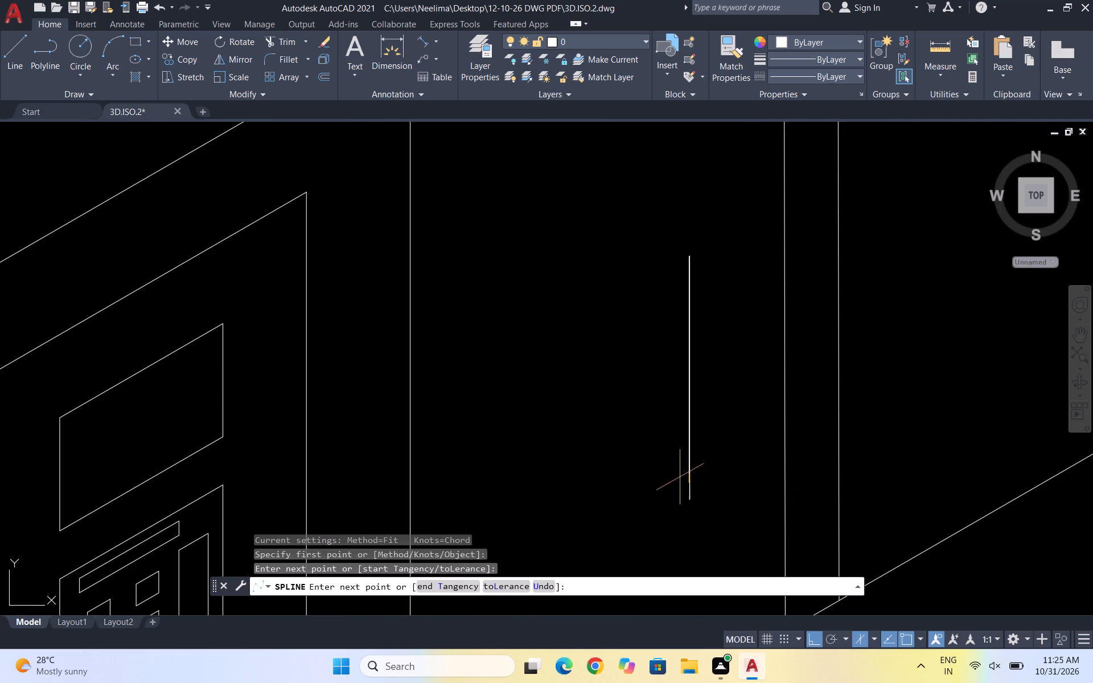
pyautogui.scroll(-2, 628, 485)
pyautogui.scroll(1, 604, 496)
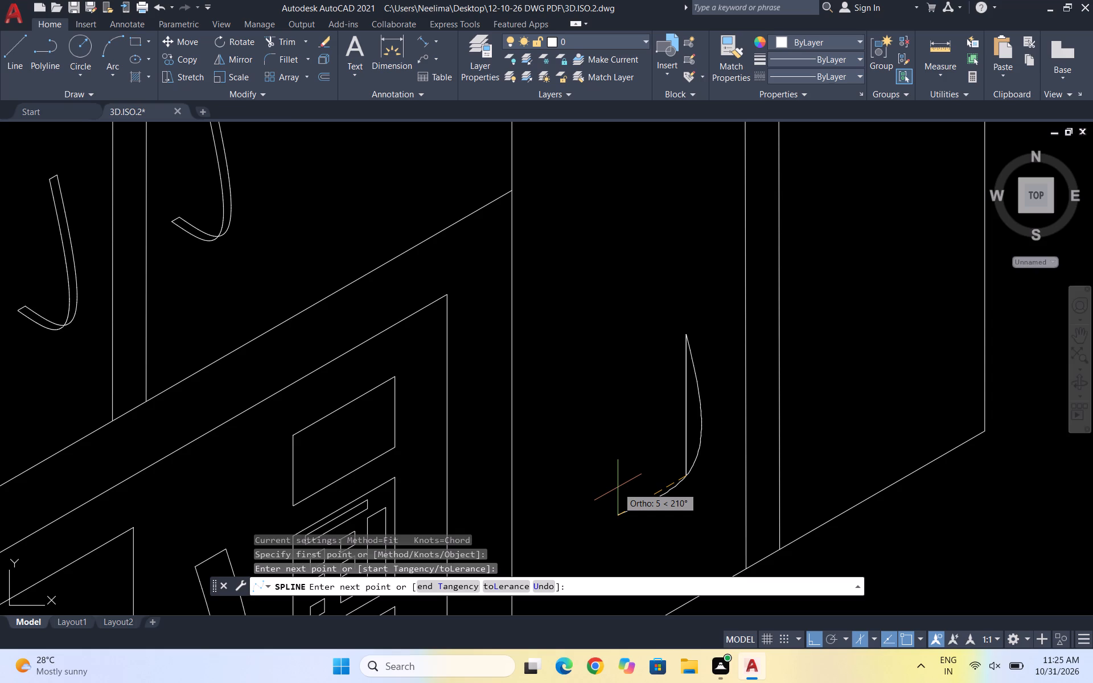
pyautogui.scroll(-1, 677, 456)
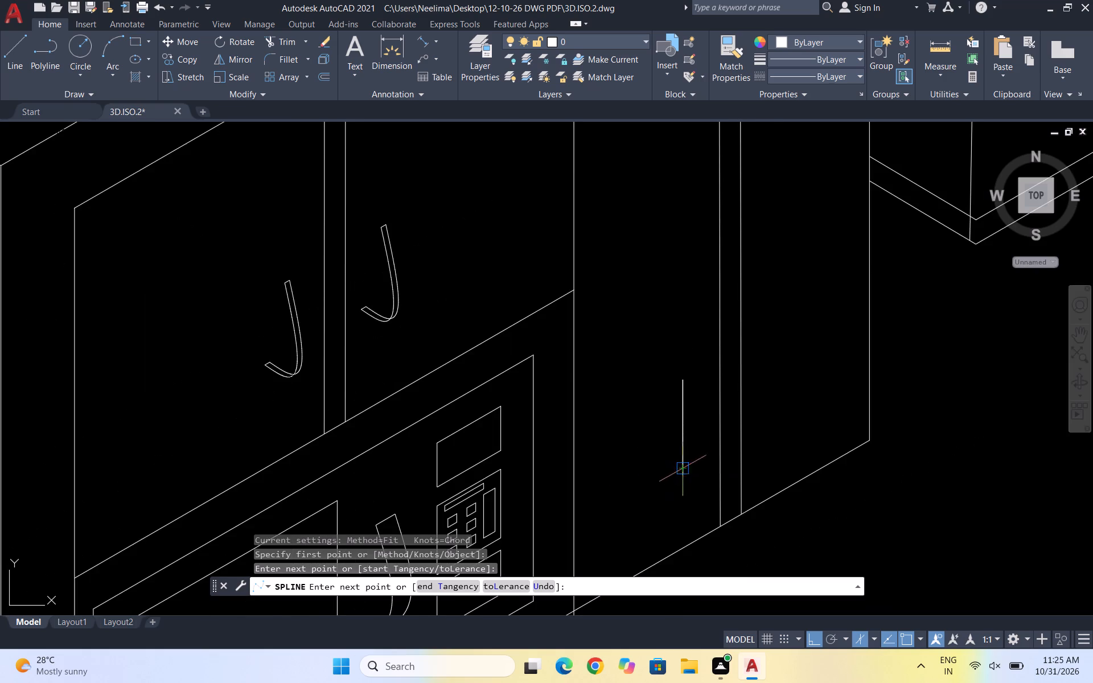
pyautogui.scroll(1, 638, 490)
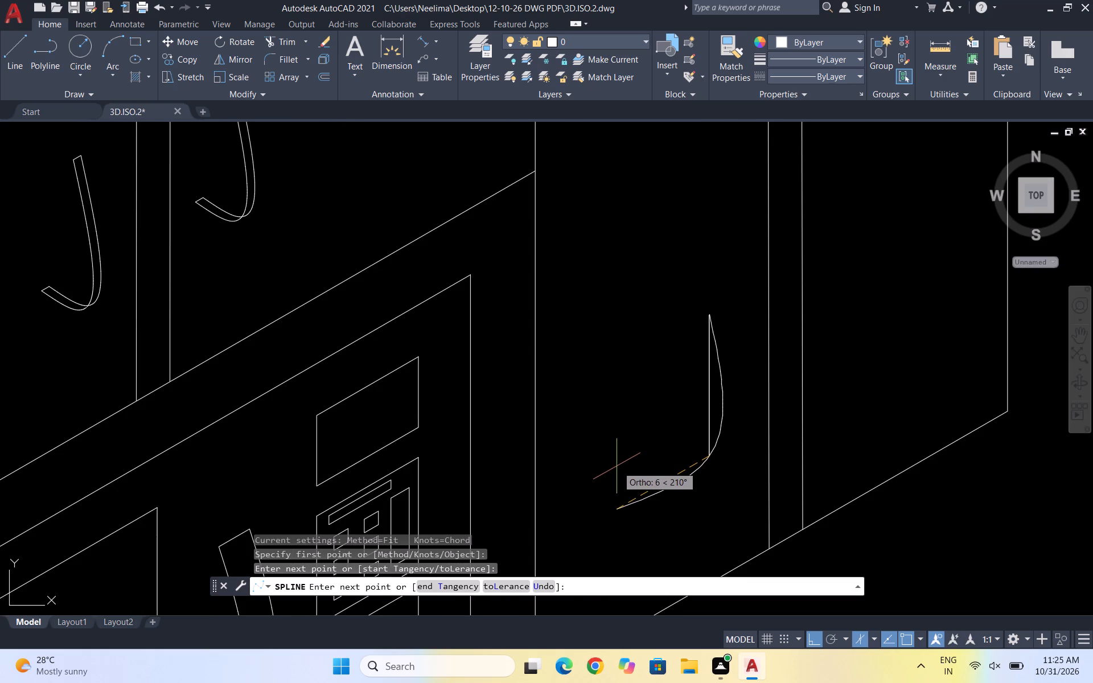
pyautogui.press('space')
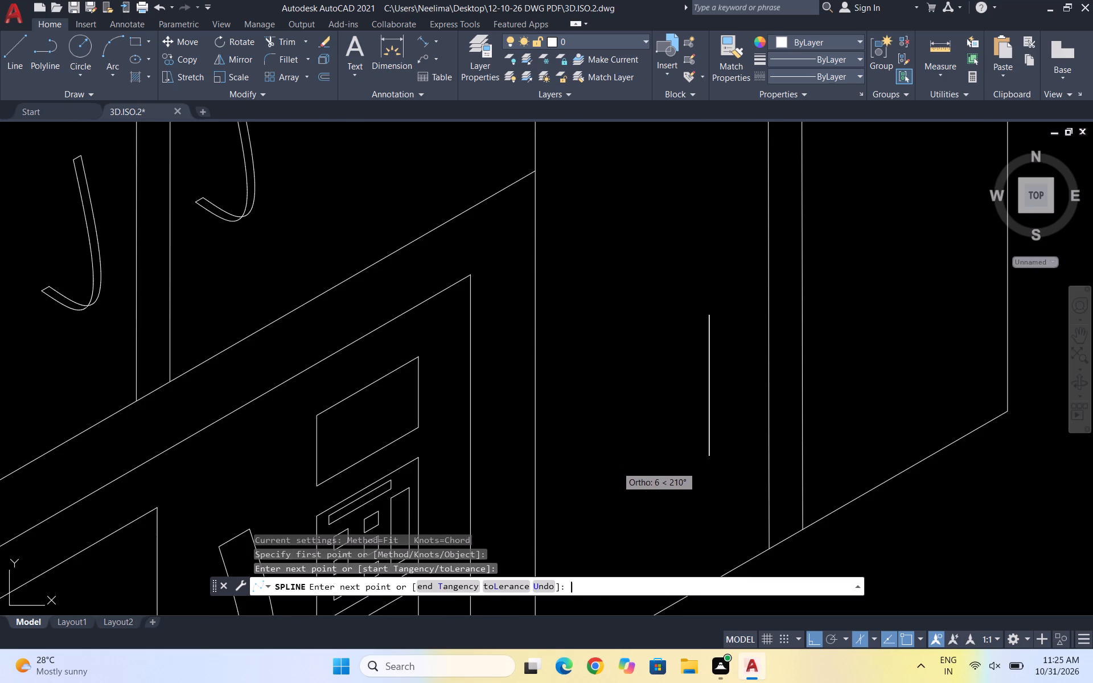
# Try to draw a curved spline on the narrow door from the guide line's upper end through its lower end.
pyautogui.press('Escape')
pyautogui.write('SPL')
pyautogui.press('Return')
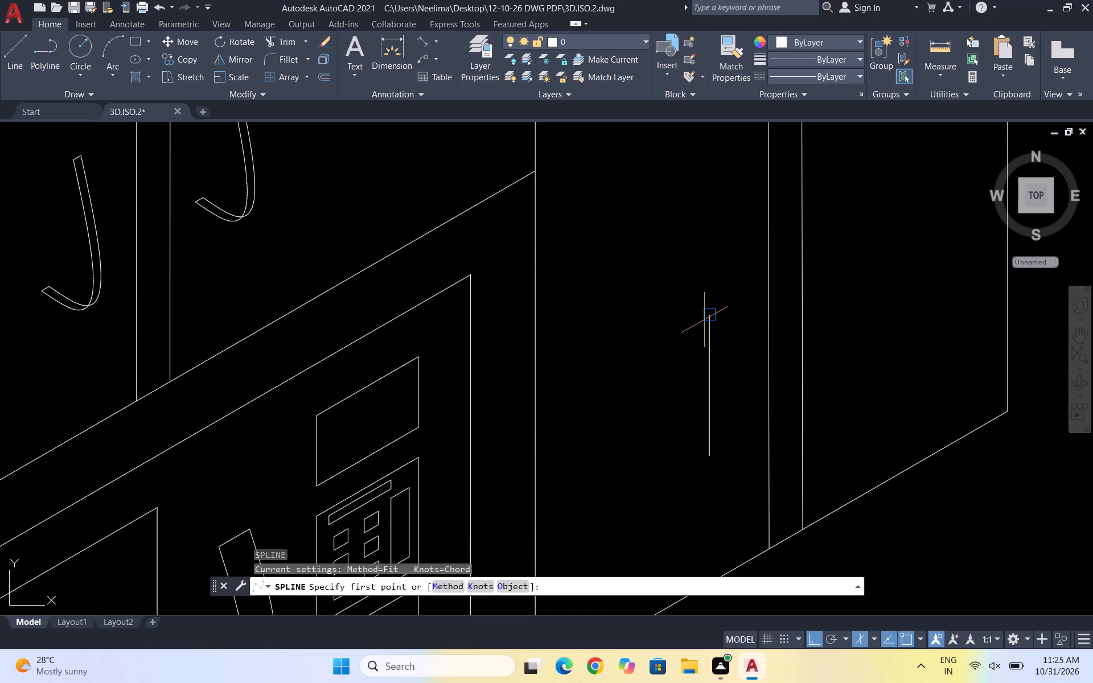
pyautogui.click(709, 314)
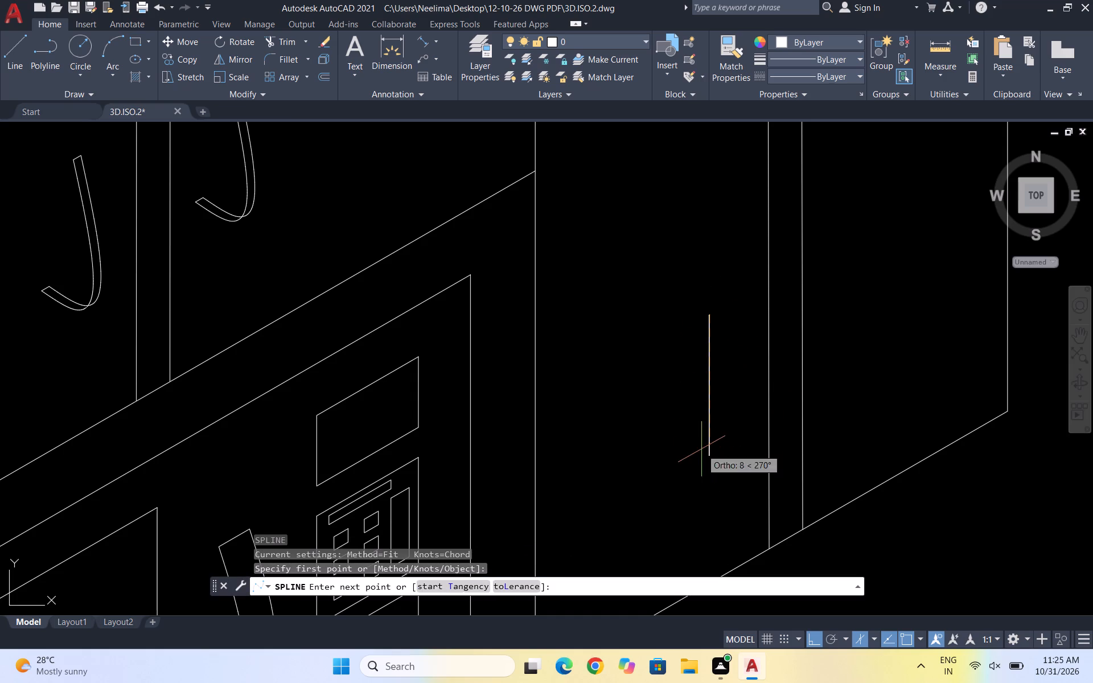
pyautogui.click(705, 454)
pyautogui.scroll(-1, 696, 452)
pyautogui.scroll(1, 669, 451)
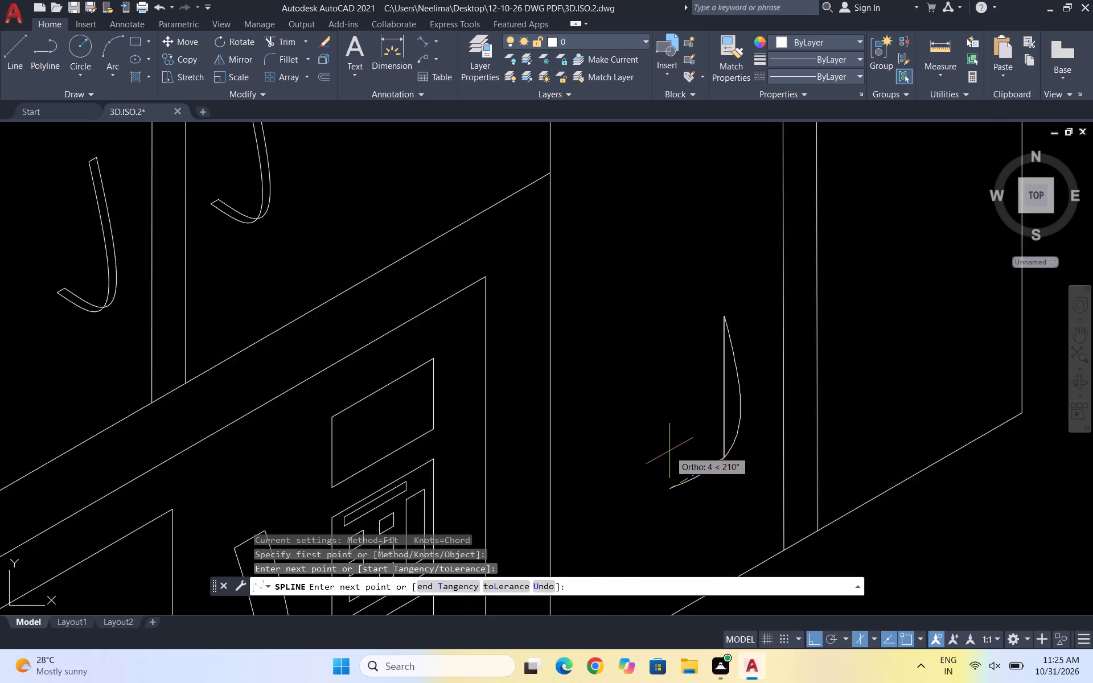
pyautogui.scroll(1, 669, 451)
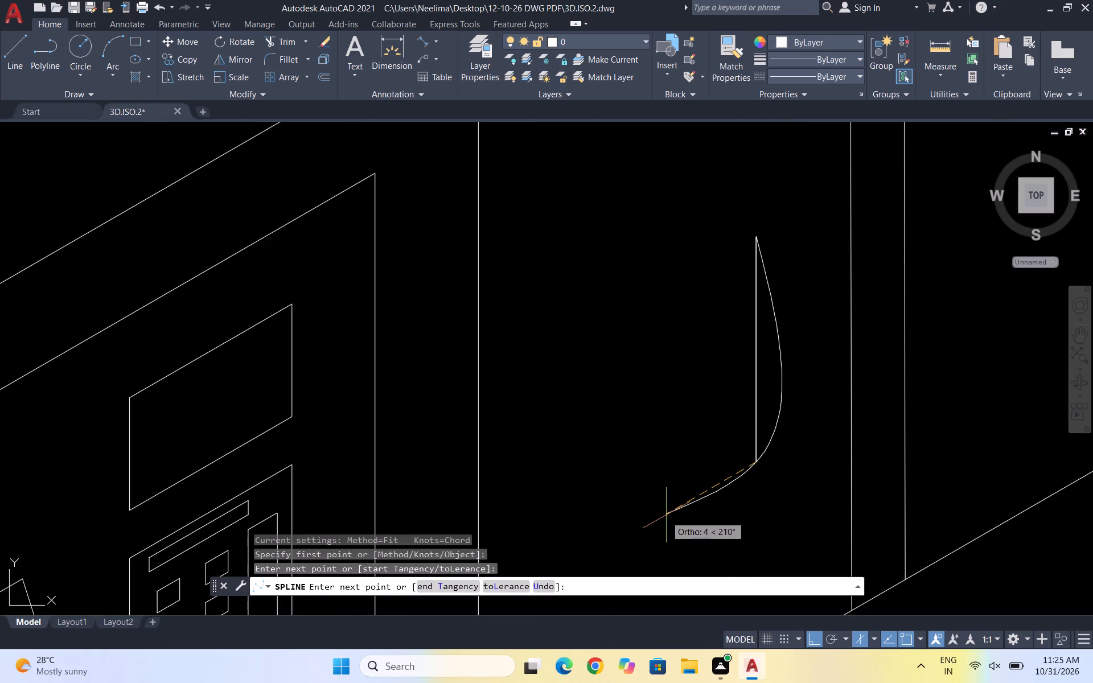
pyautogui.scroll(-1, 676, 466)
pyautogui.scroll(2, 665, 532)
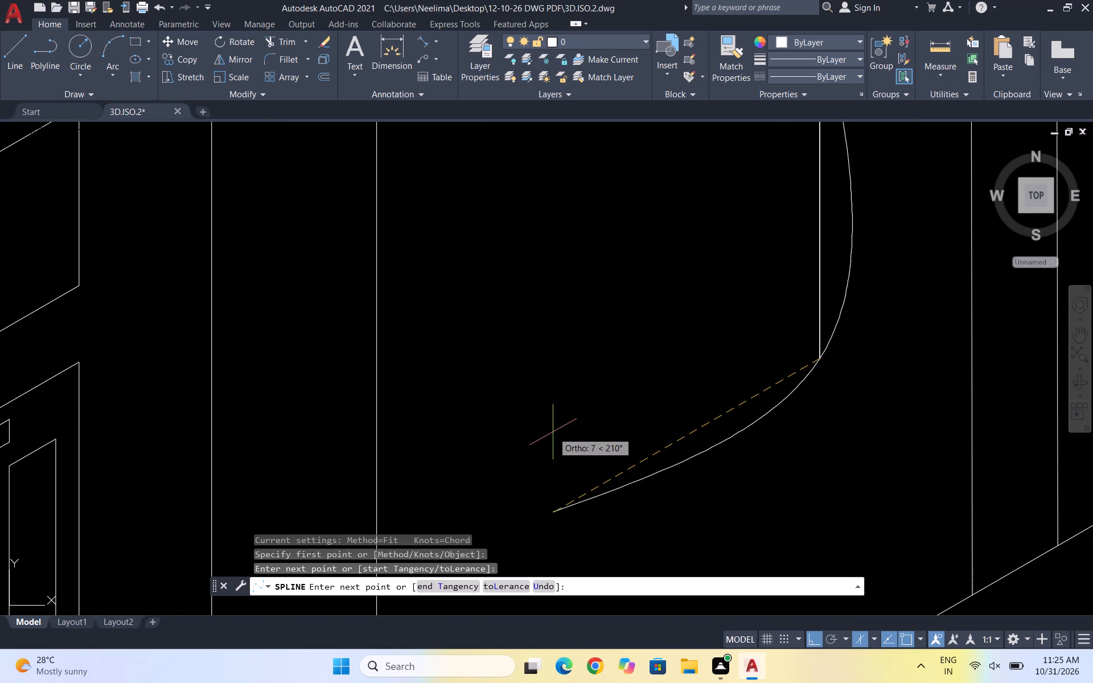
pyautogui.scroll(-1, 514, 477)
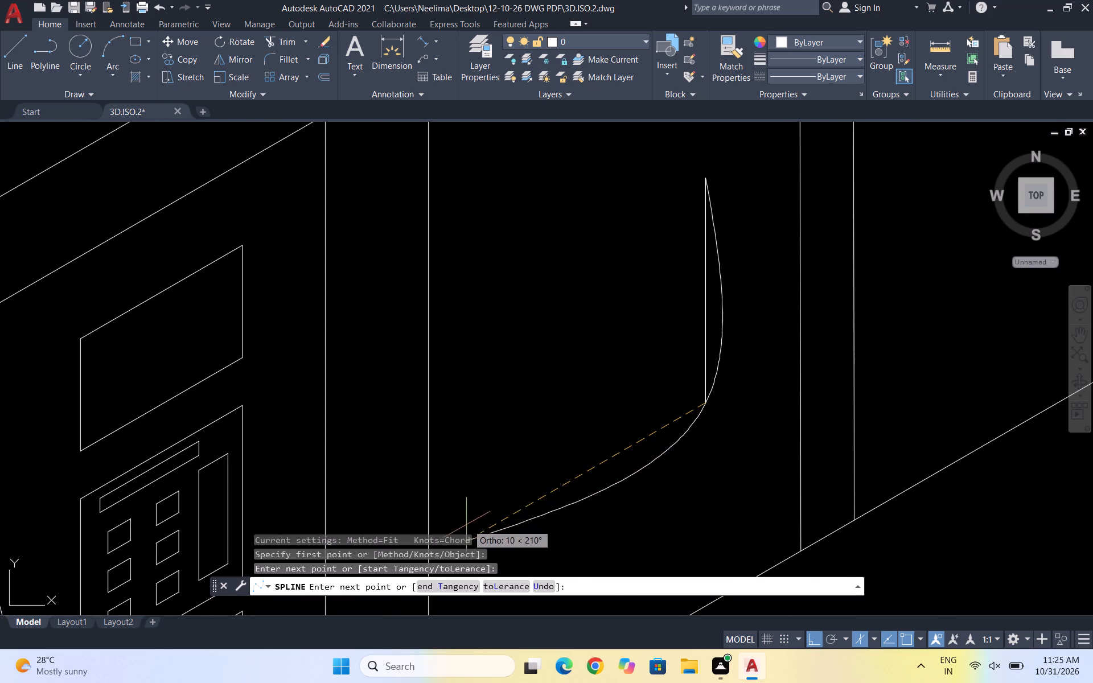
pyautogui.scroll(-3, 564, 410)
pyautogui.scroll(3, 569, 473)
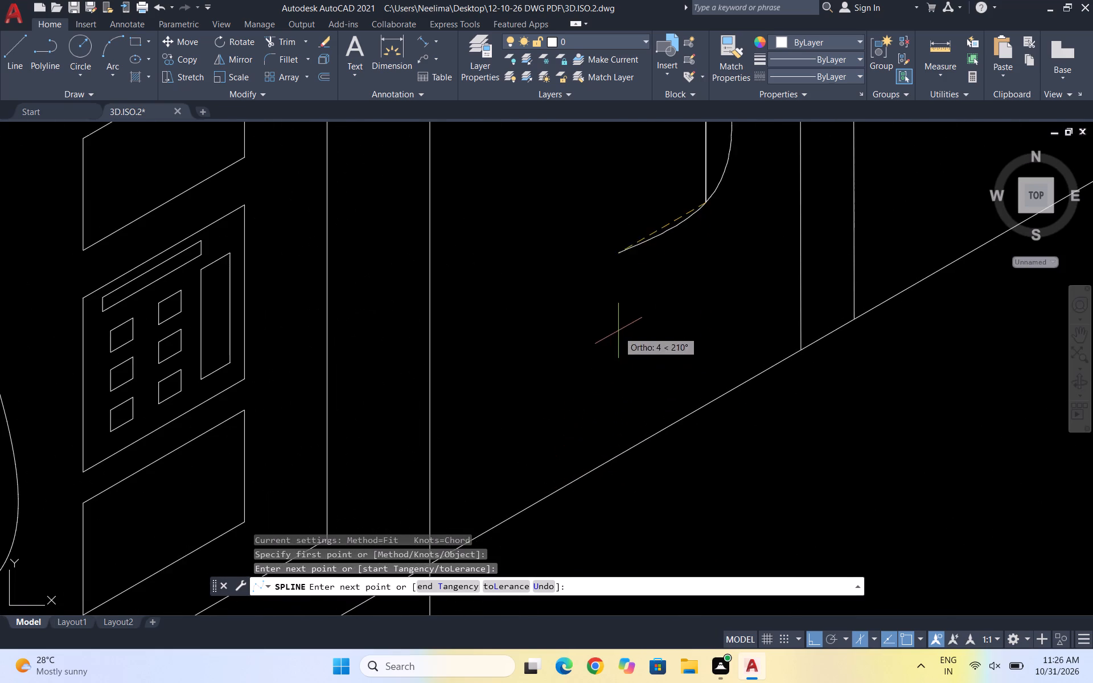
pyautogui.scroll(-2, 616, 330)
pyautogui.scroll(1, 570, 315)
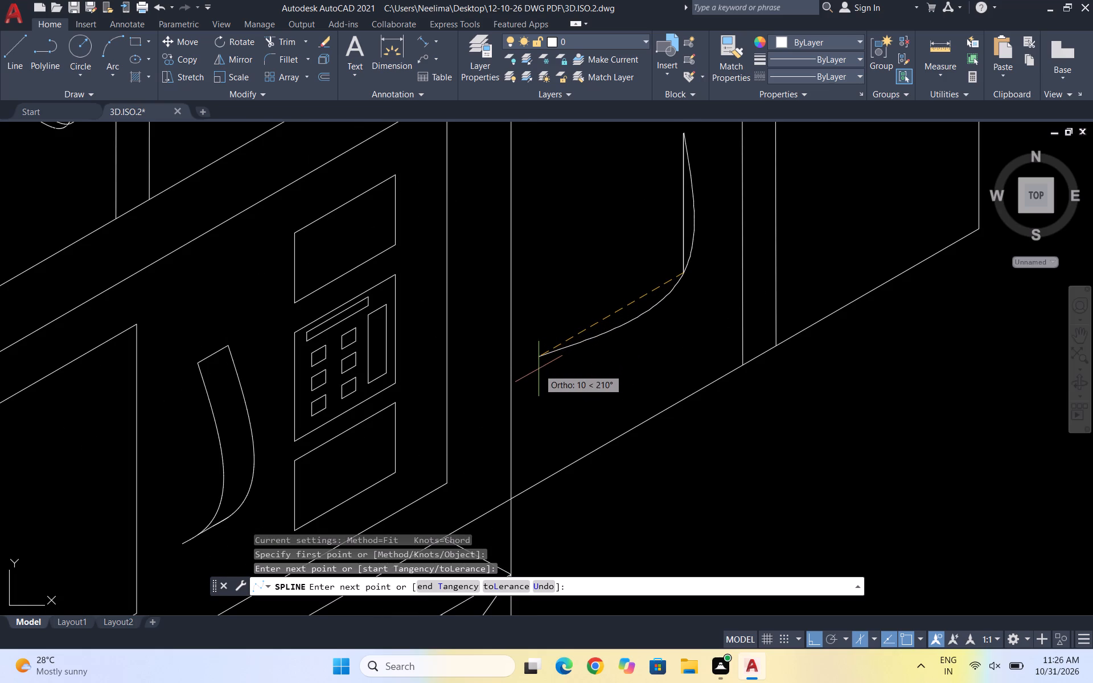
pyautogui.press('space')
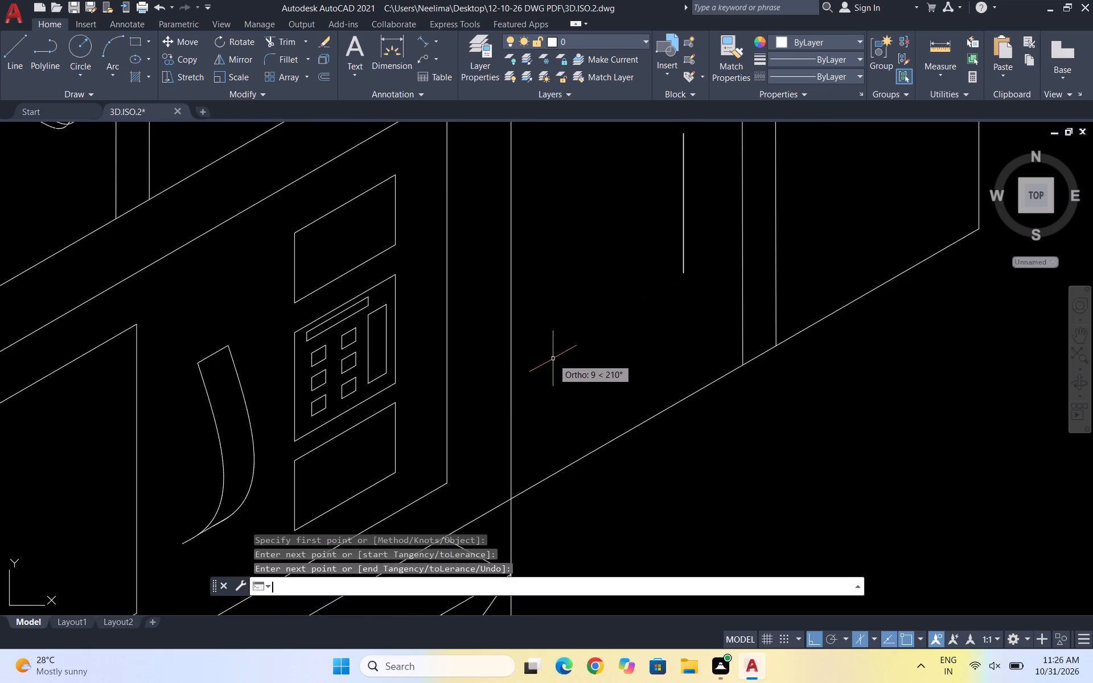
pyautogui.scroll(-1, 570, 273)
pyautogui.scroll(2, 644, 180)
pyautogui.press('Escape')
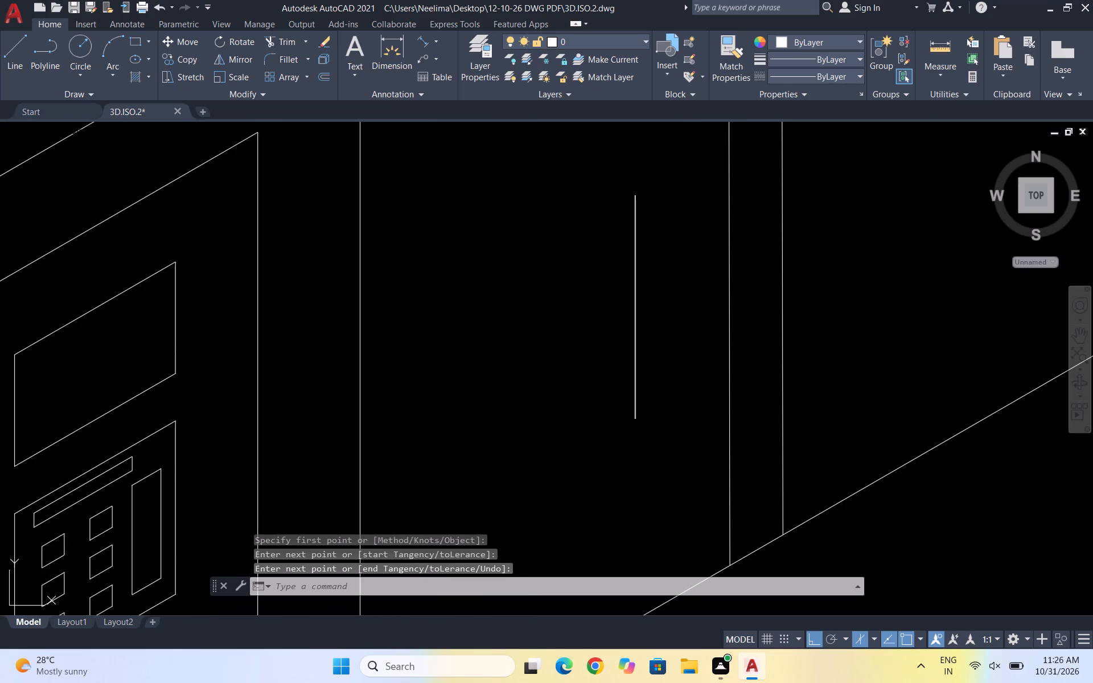
# Draw a three-point spline through the guide line's upper and lower ends, curving on past the door's edge toward the microwave unit.
pyautogui.write('SPL')
pyautogui.press('Return')
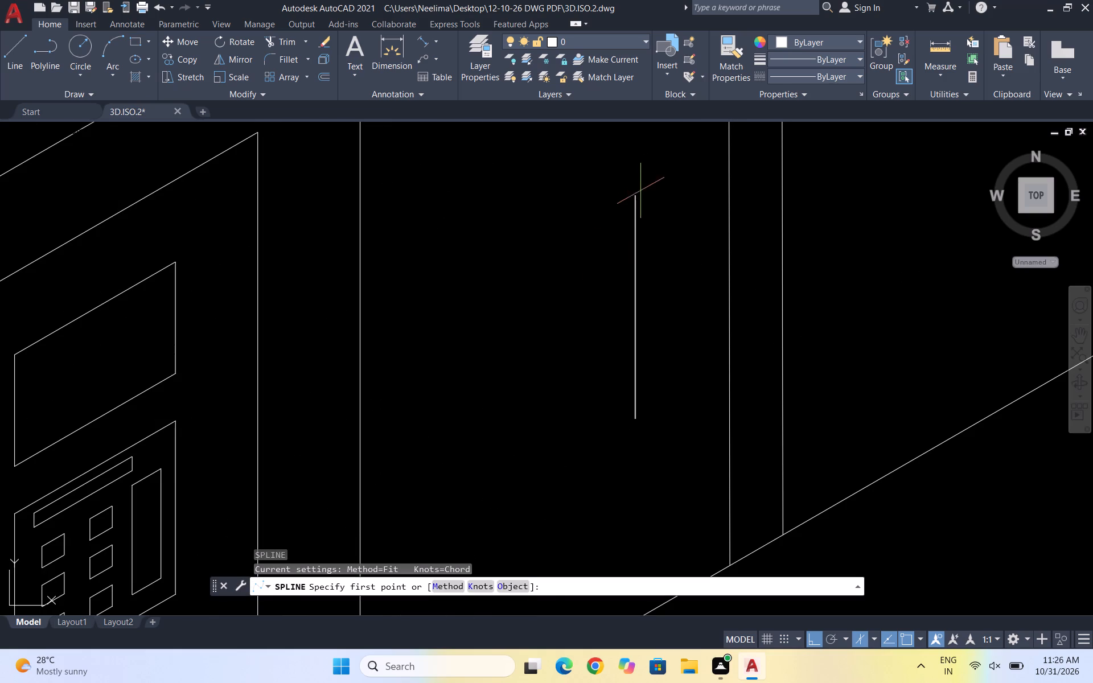
pyautogui.click(636, 196)
pyautogui.click(634, 425)
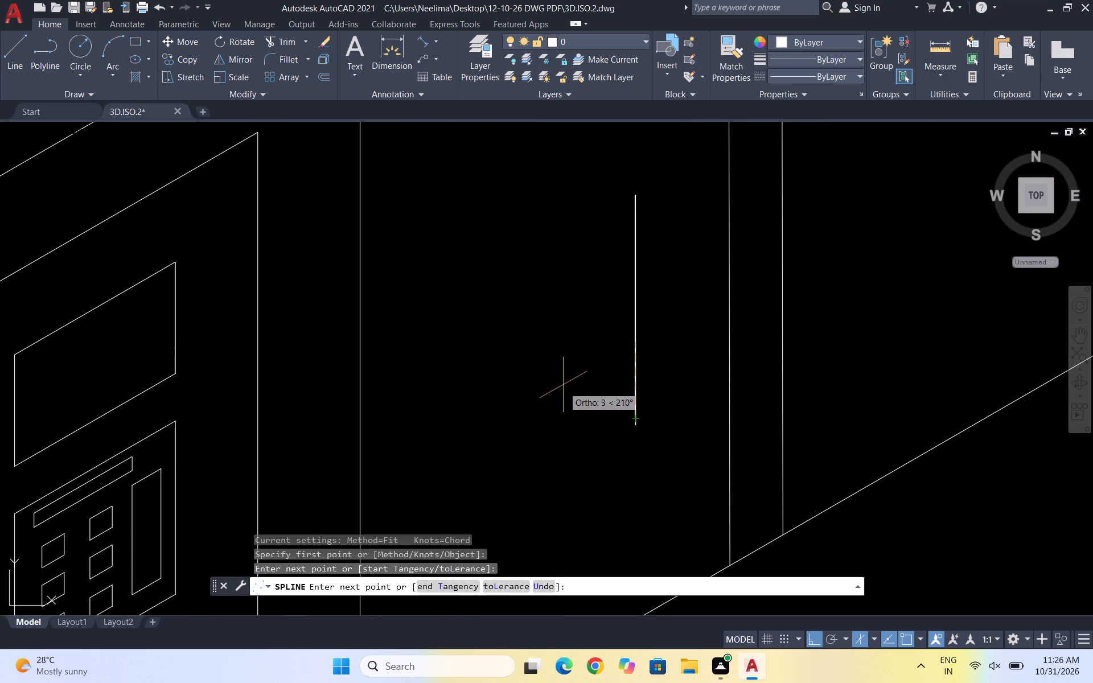
pyautogui.scroll(-2, 501, 427)
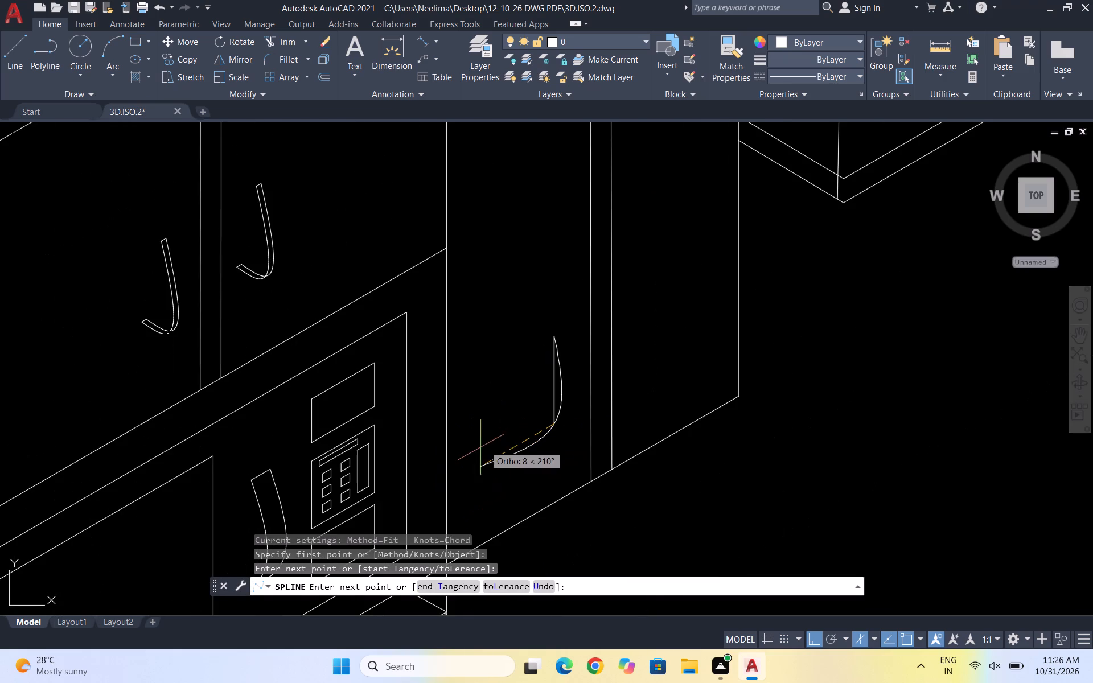
pyautogui.scroll(2, 474, 456)
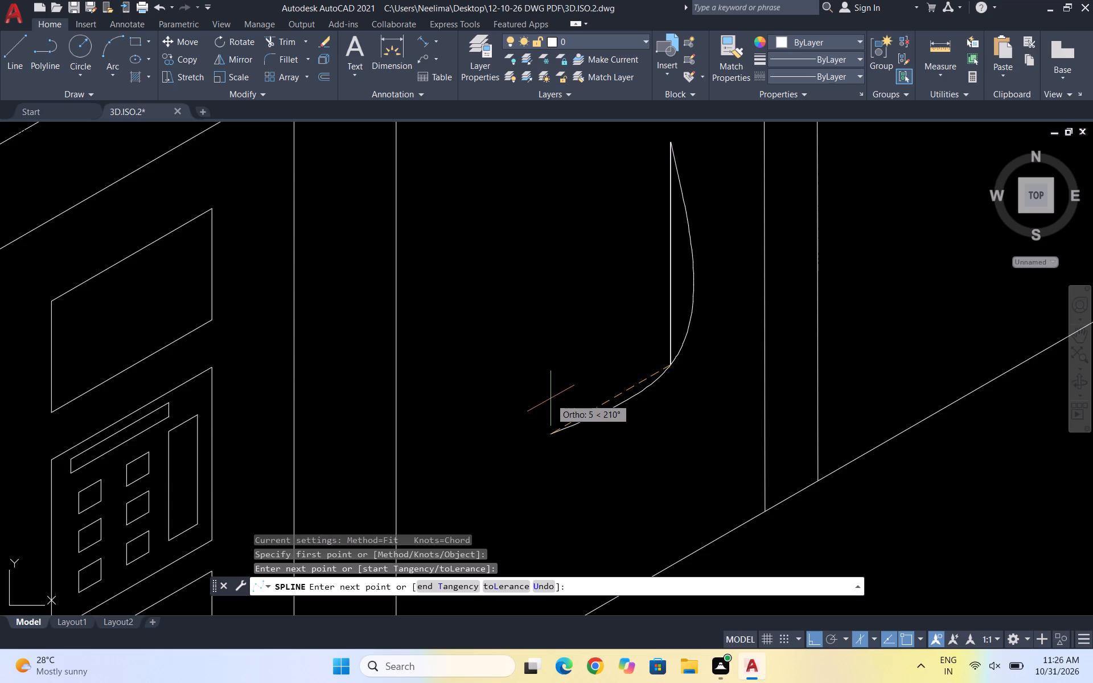
pyautogui.scroll(-1, 566, 386)
pyautogui.scroll(1, 562, 394)
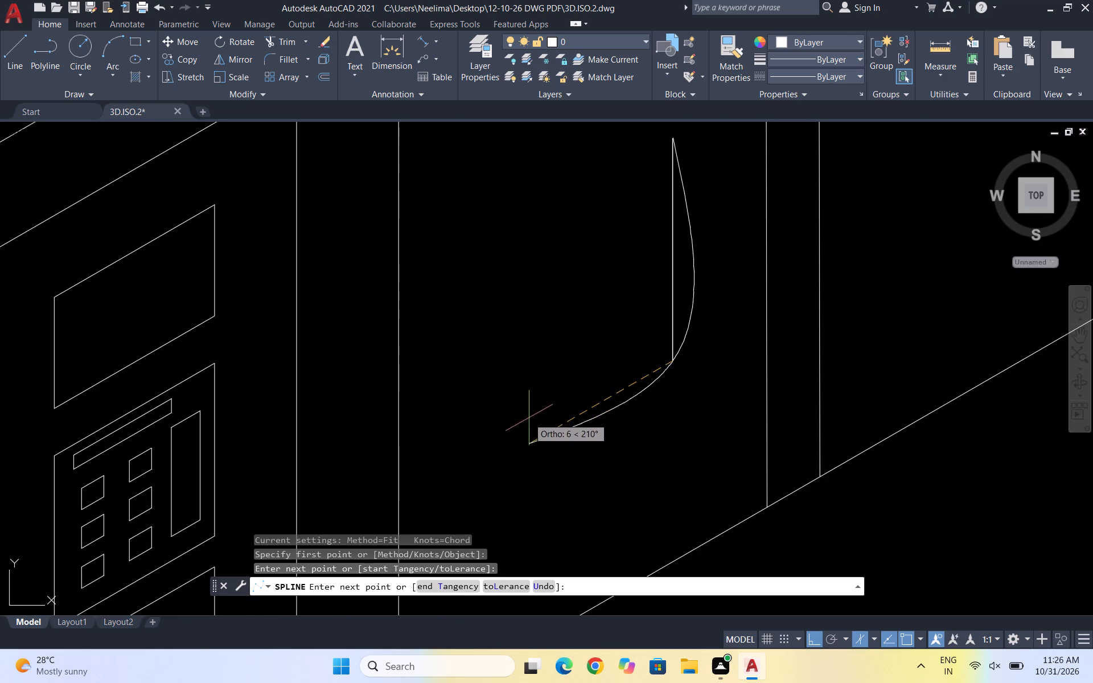
pyautogui.scroll(3, 566, 422)
pyautogui.scroll(-5, 499, 271)
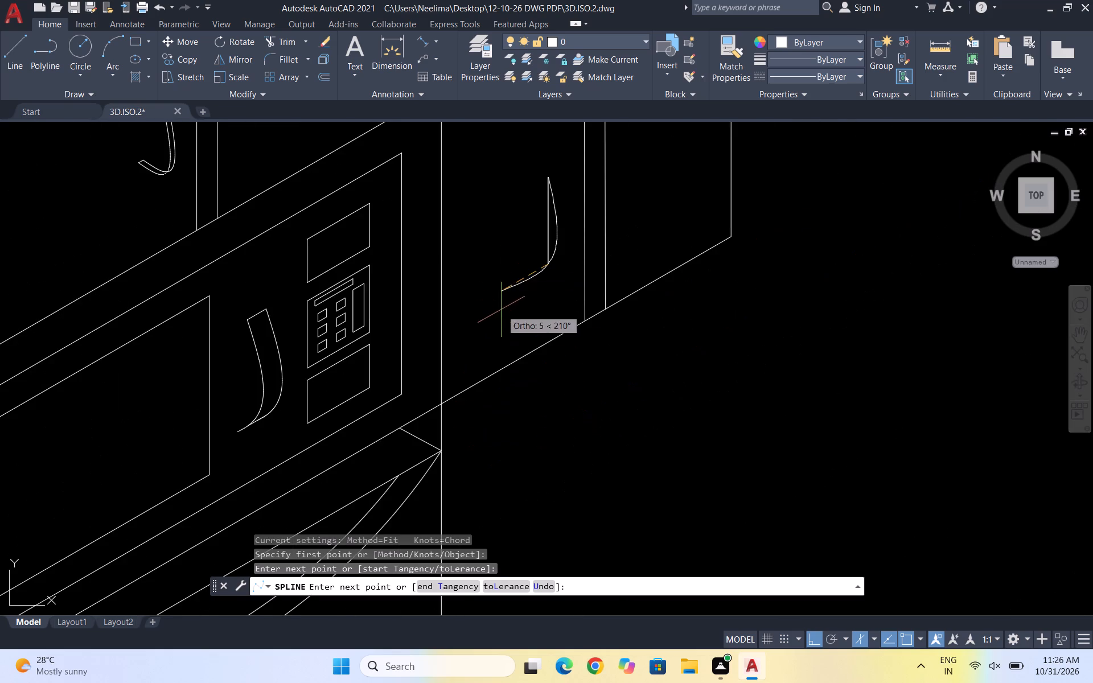
pyautogui.scroll(2, 494, 274)
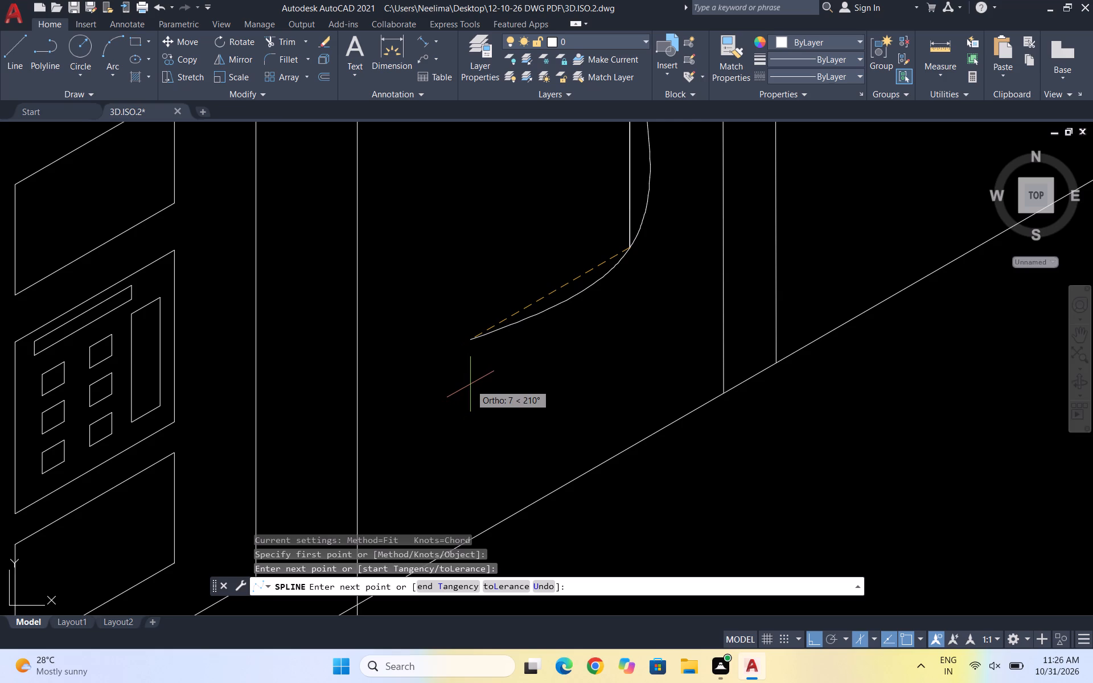
pyautogui.scroll(-2, 504, 355)
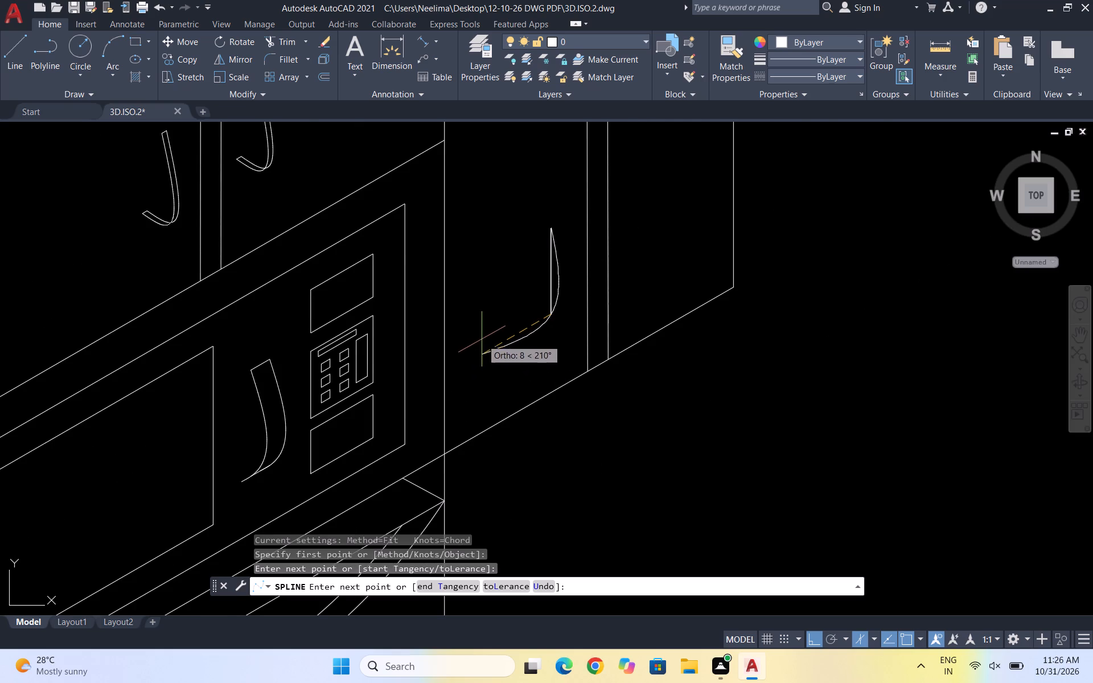
pyautogui.scroll(-1, 487, 351)
pyautogui.scroll(2, 491, 359)
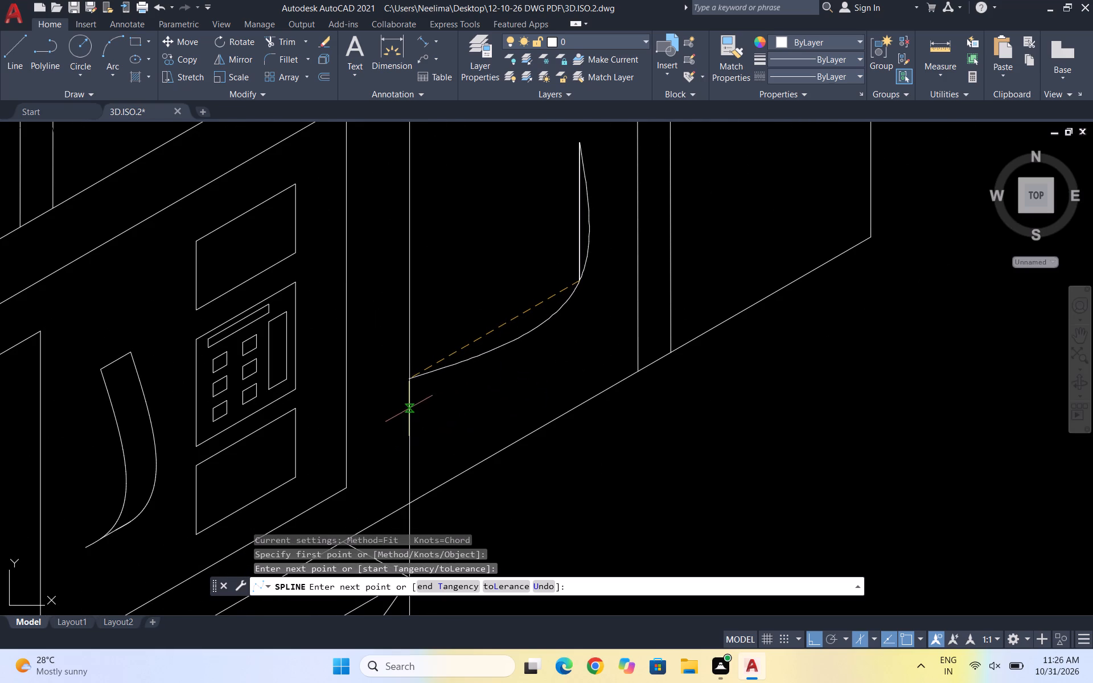
pyautogui.click(372, 407)
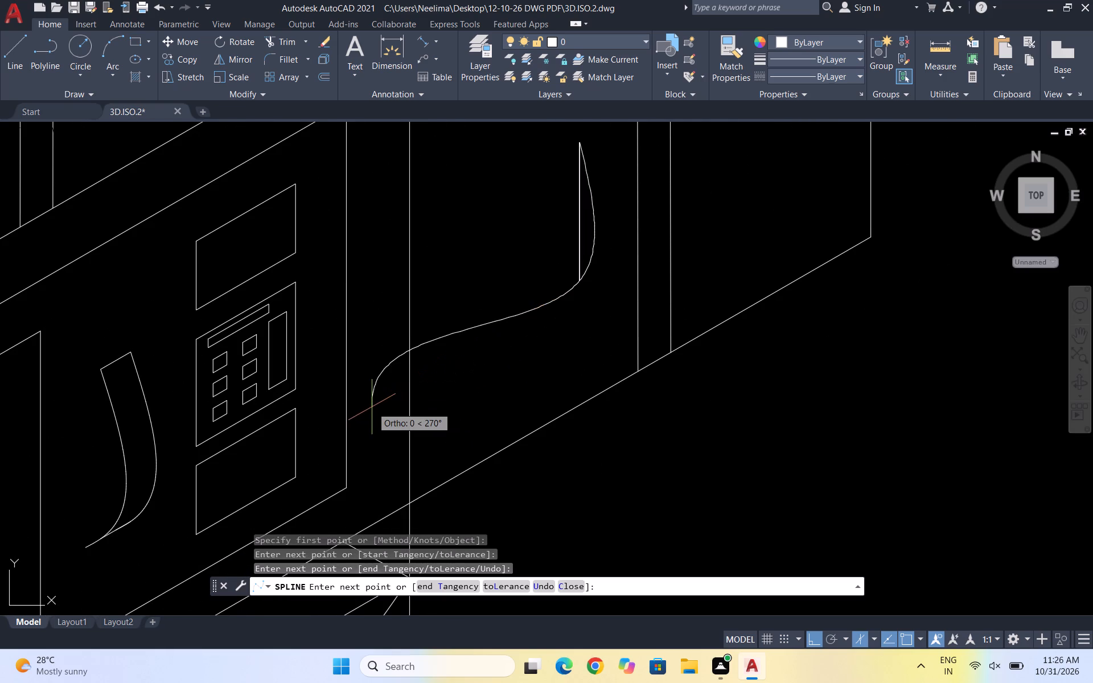
pyautogui.press('space')
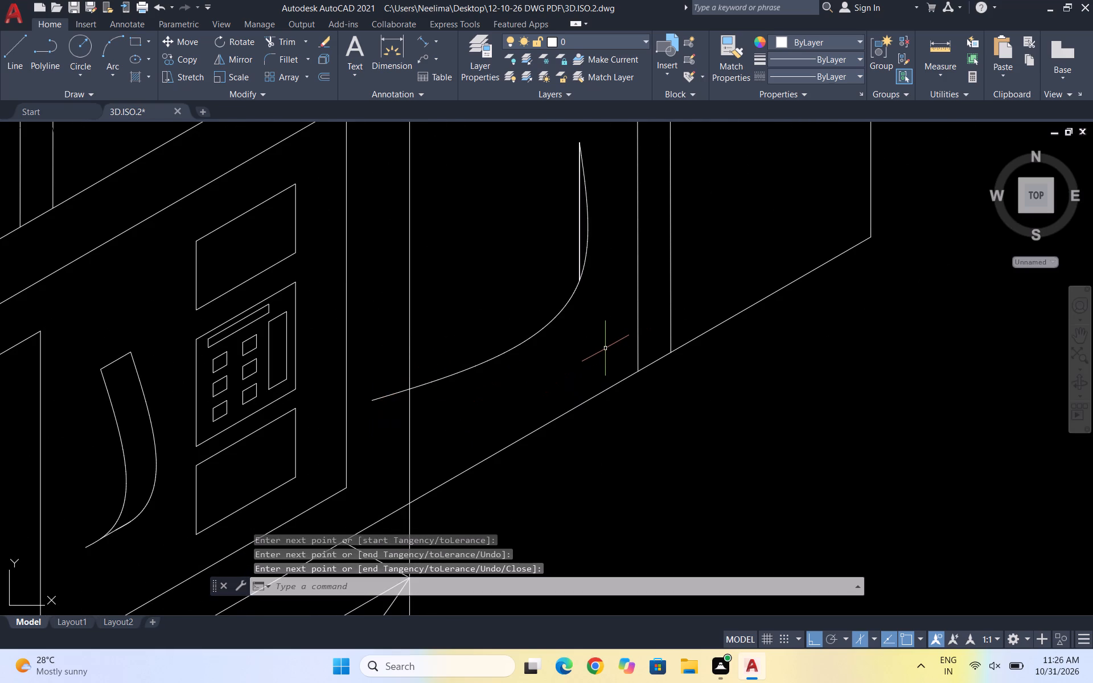
# Trim off the spline's tail beyond the guide line's lower end, including the piece past the door edge.
pyautogui.write('TR')
pyautogui.press('Return')
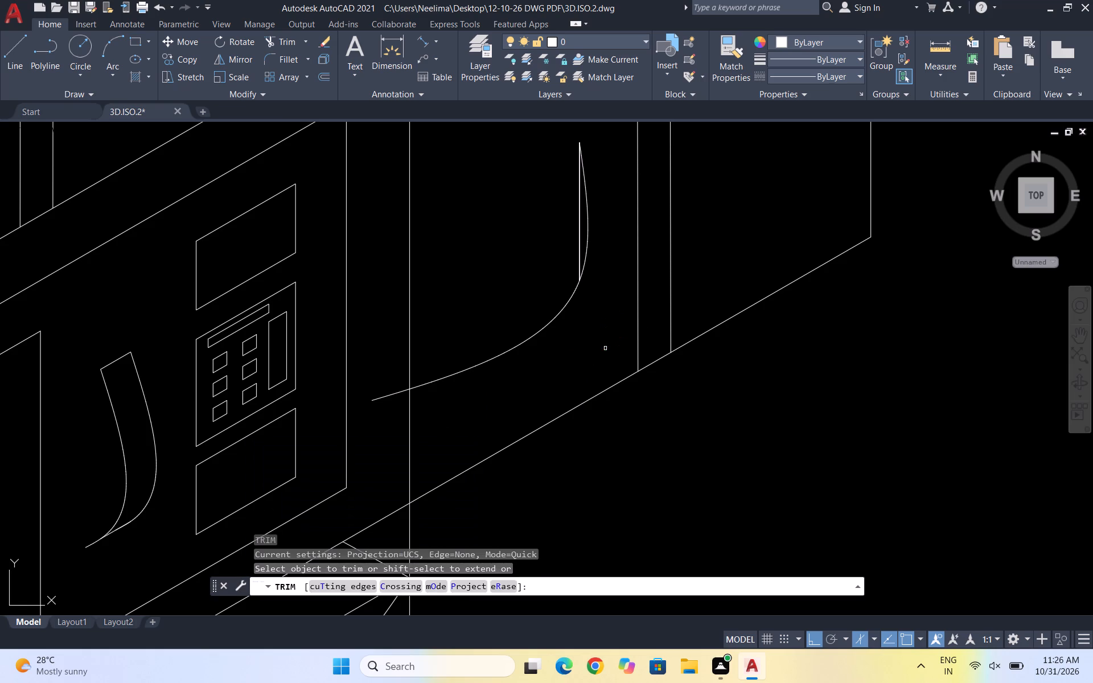
pyautogui.moveTo(506, 321); pyautogui.dragTo(530, 389)
pyautogui.scroll(2, 375, 401)
pyautogui.moveTo(395, 367); pyautogui.dragTo(397, 389)
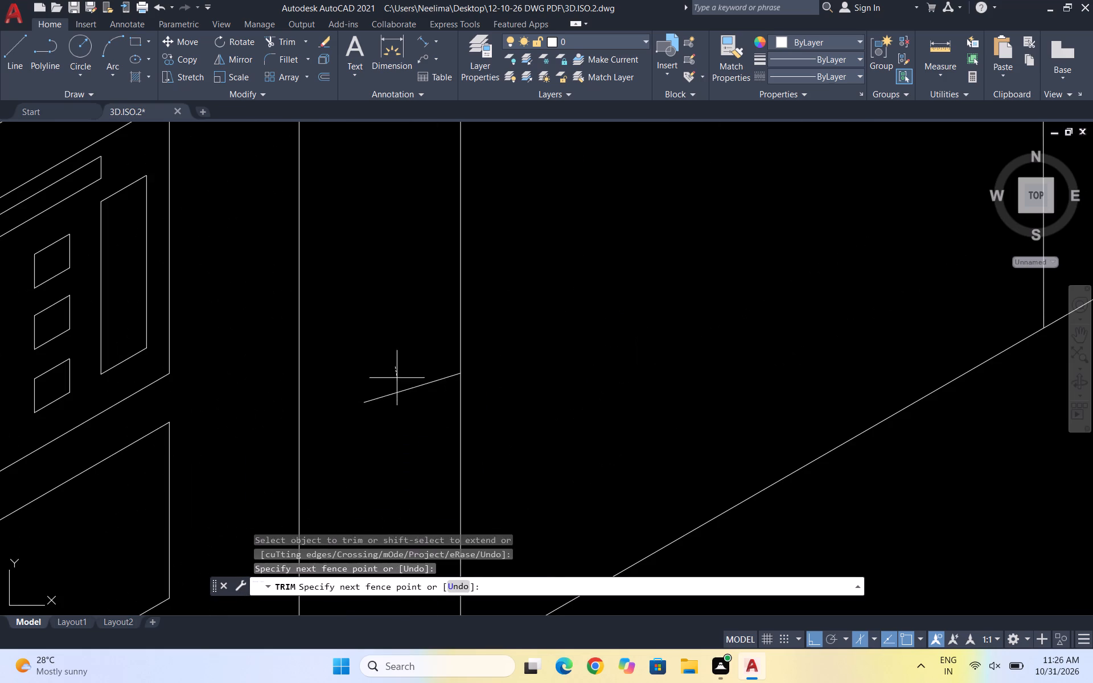
pyautogui.moveTo(397, 389); pyautogui.dragTo(397, 431)
# Trim away the overlapping straight vertical guide segments beside the handle curve, leaving only the curve on the narrow door.
pyautogui.scroll(-2, 757, 258)
pyautogui.scroll(-2, 883, 195)
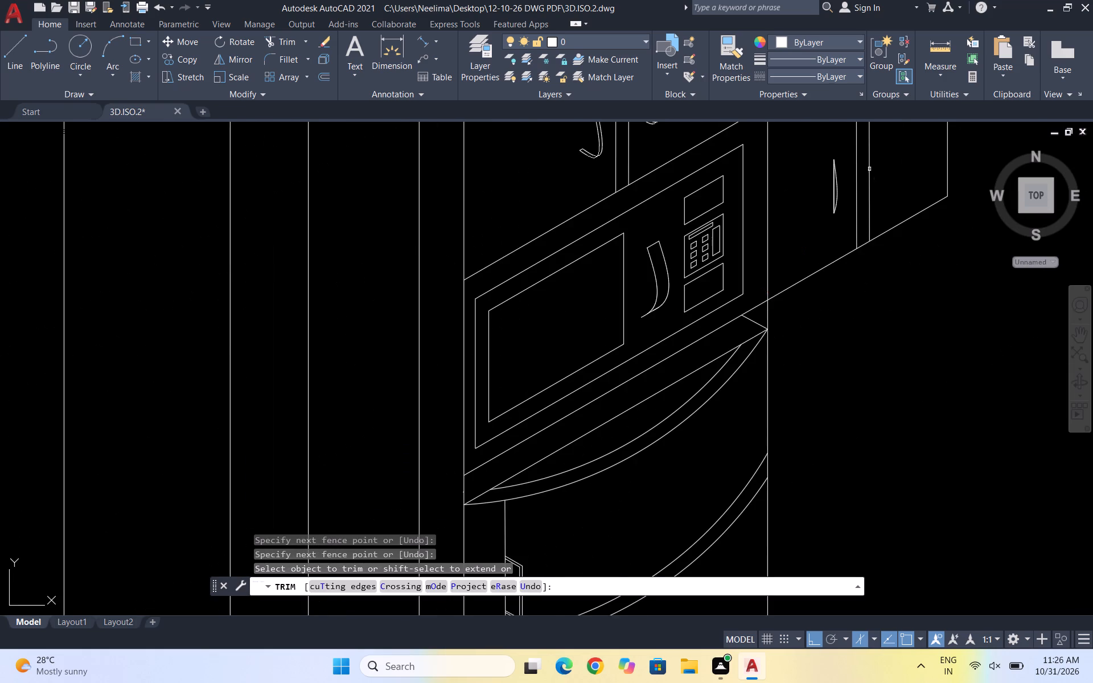
pyautogui.scroll(4, 856, 163)
pyautogui.scroll(2, 745, 245)
pyautogui.moveTo(712, 274); pyautogui.dragTo(701, 275)
pyautogui.click(594, 298)
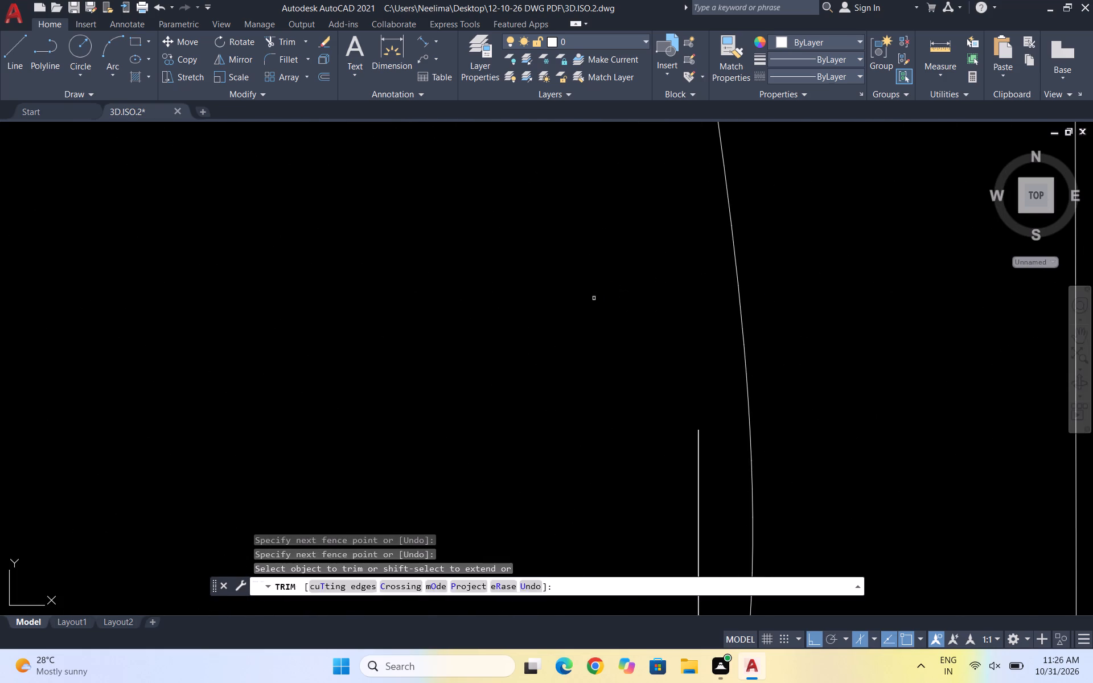
pyautogui.press('Escape')
pyautogui.scroll(-1, 594, 298)
pyautogui.scroll(-2, 802, 384)
pyautogui.press('space')
pyautogui.scroll(1, 751, 453)
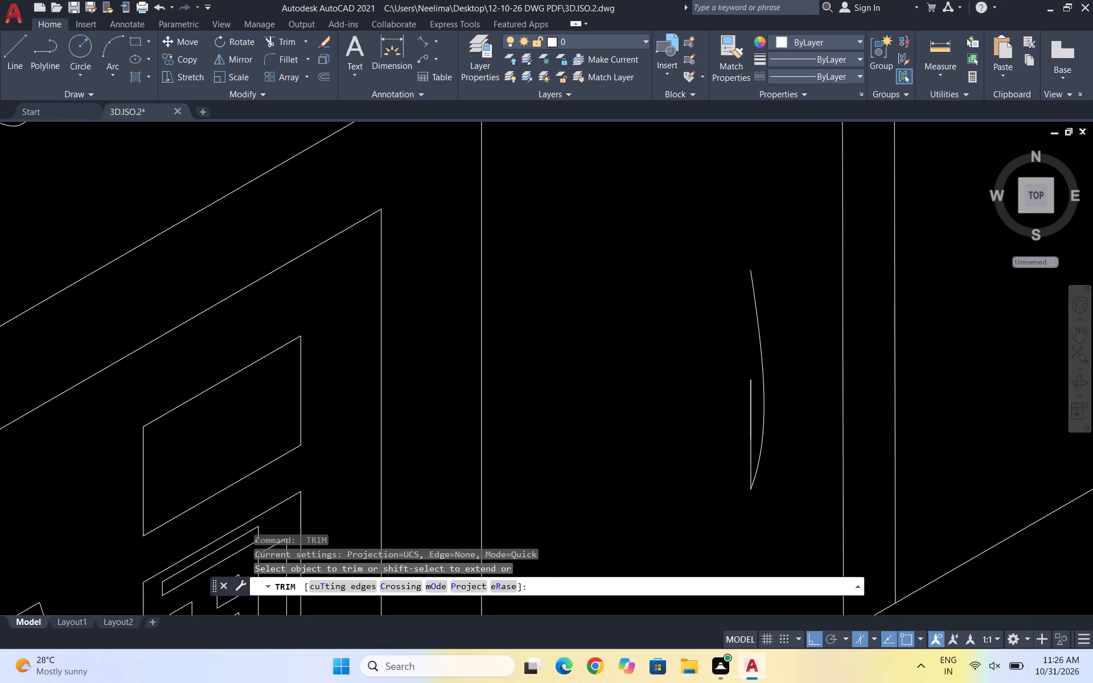
pyautogui.scroll(1, 751, 453)
pyautogui.moveTo(756, 426); pyautogui.dragTo(687, 437)
pyautogui.click(626, 447)
pyautogui.moveTo(775, 349); pyautogui.dragTo(770, 349)
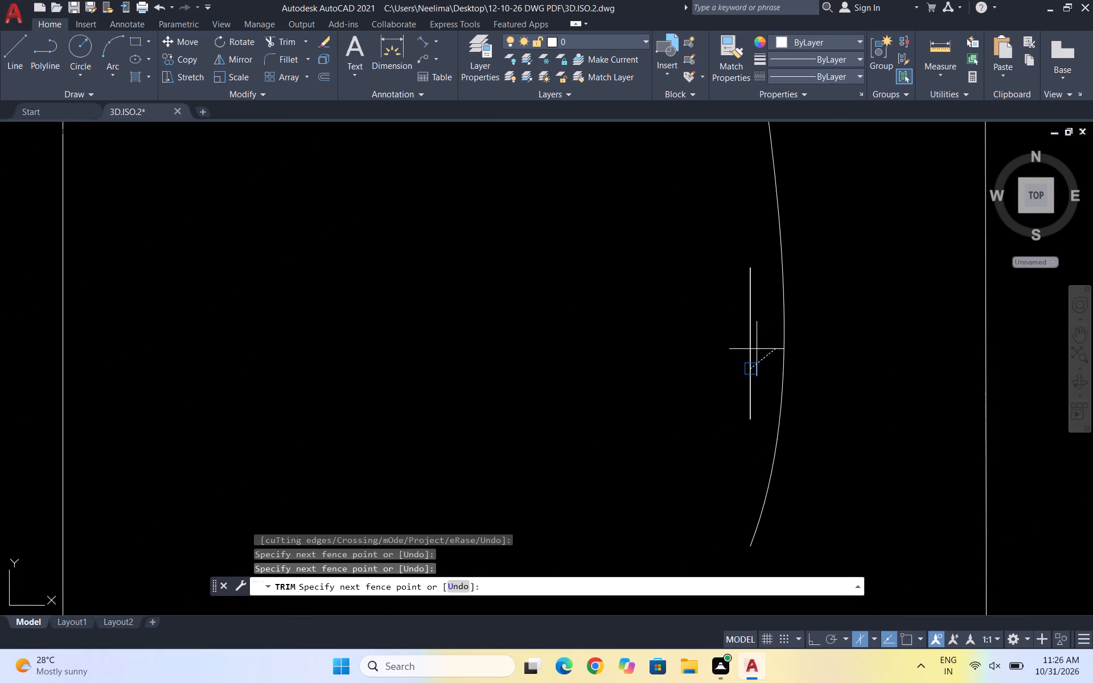
pyautogui.click(702, 352)
pyautogui.scroll(-3, 702, 354)
pyautogui.press('Escape')
pyautogui.press('Escape')
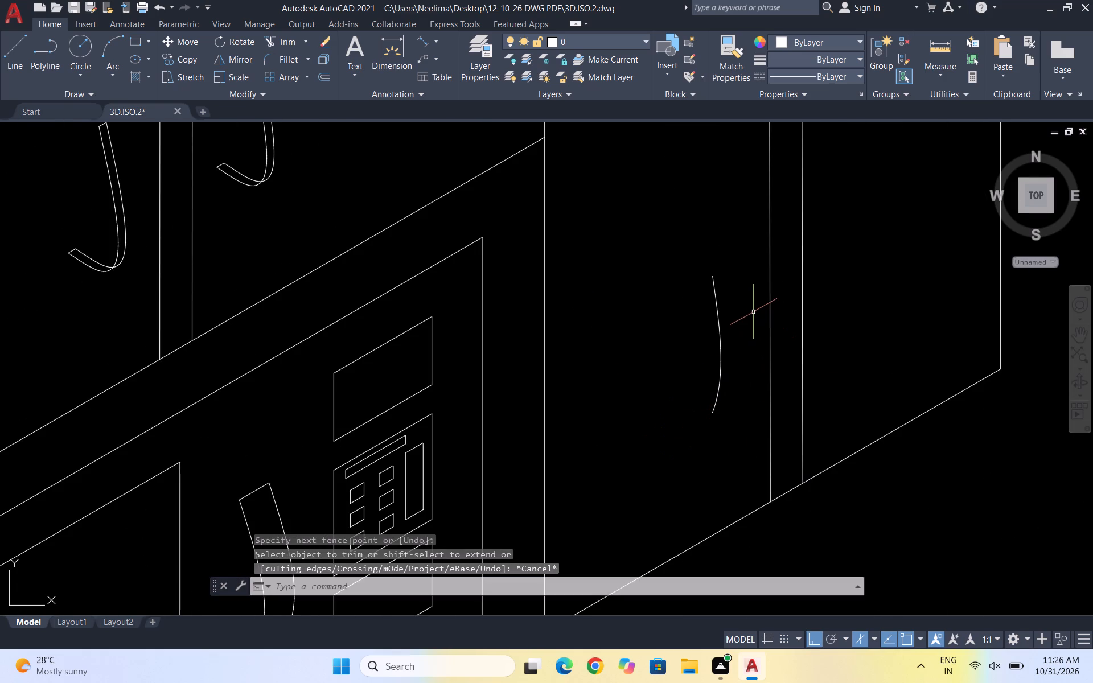
pyautogui.press('Escape')
# Draw a line about 1 unit long at 210° from the upper end of the narrow door's handle curve.
pyautogui.press('l')
pyautogui.press('Return')
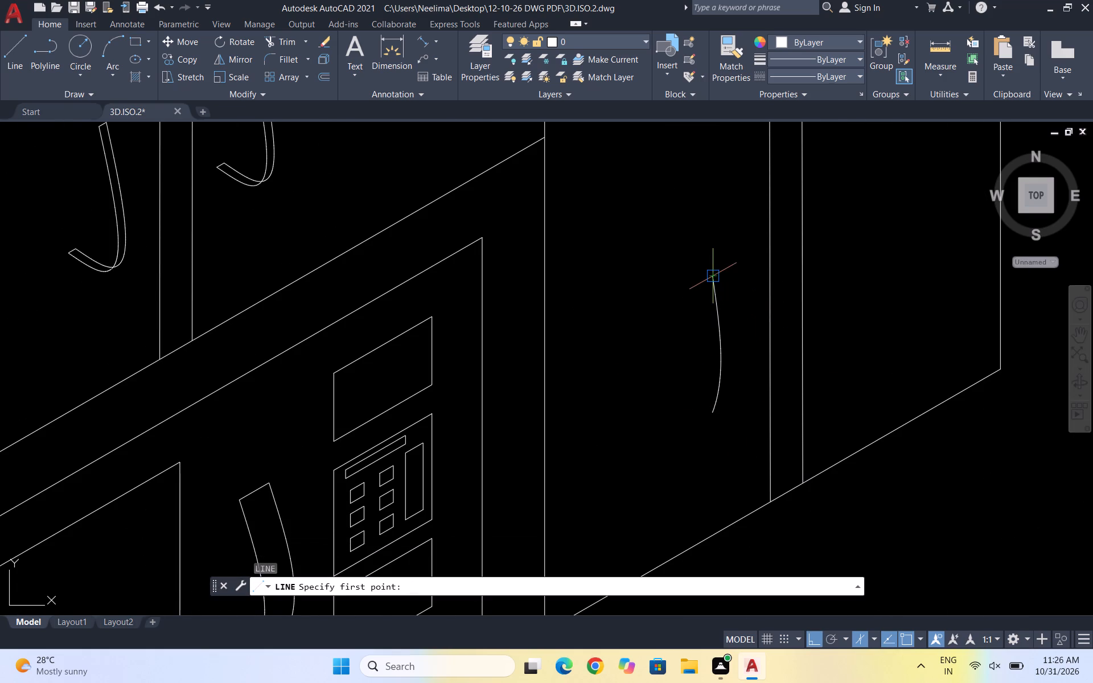
pyautogui.scroll(1, 714, 273)
pyautogui.click(715, 273)
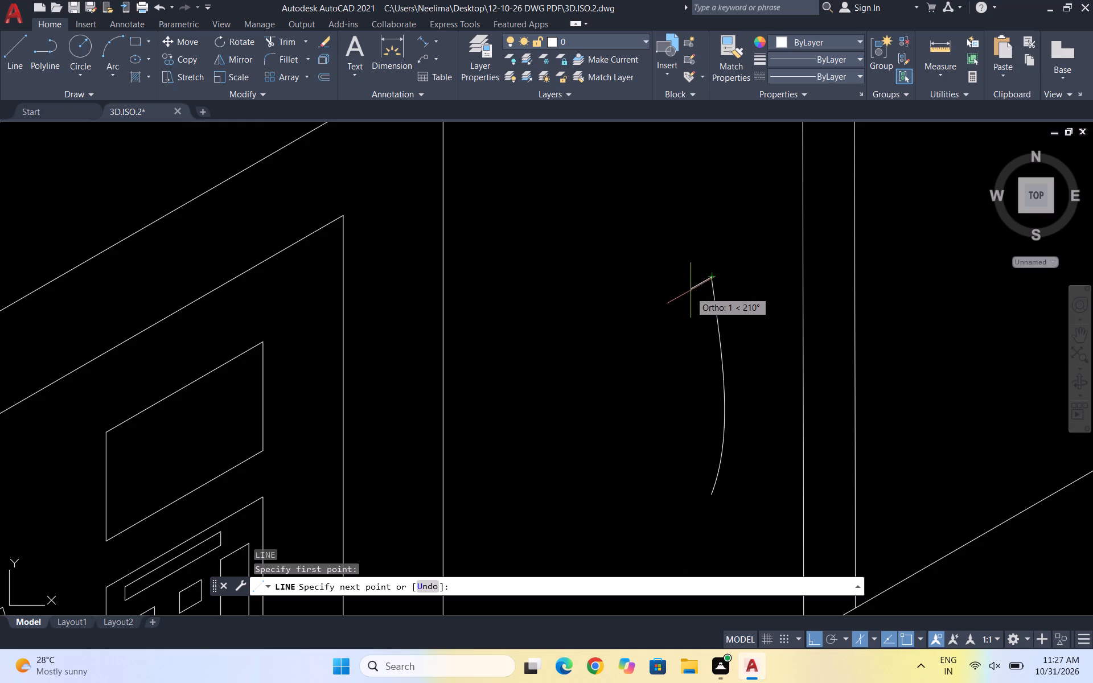
pyautogui.click(694, 289)
pyautogui.press('Escape')
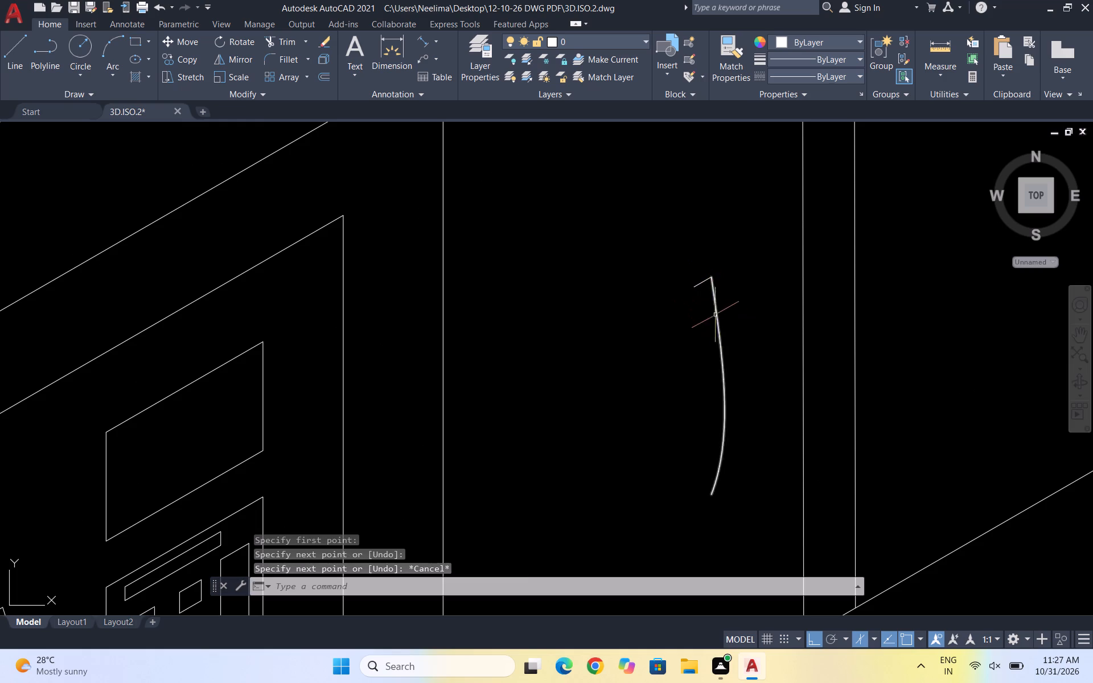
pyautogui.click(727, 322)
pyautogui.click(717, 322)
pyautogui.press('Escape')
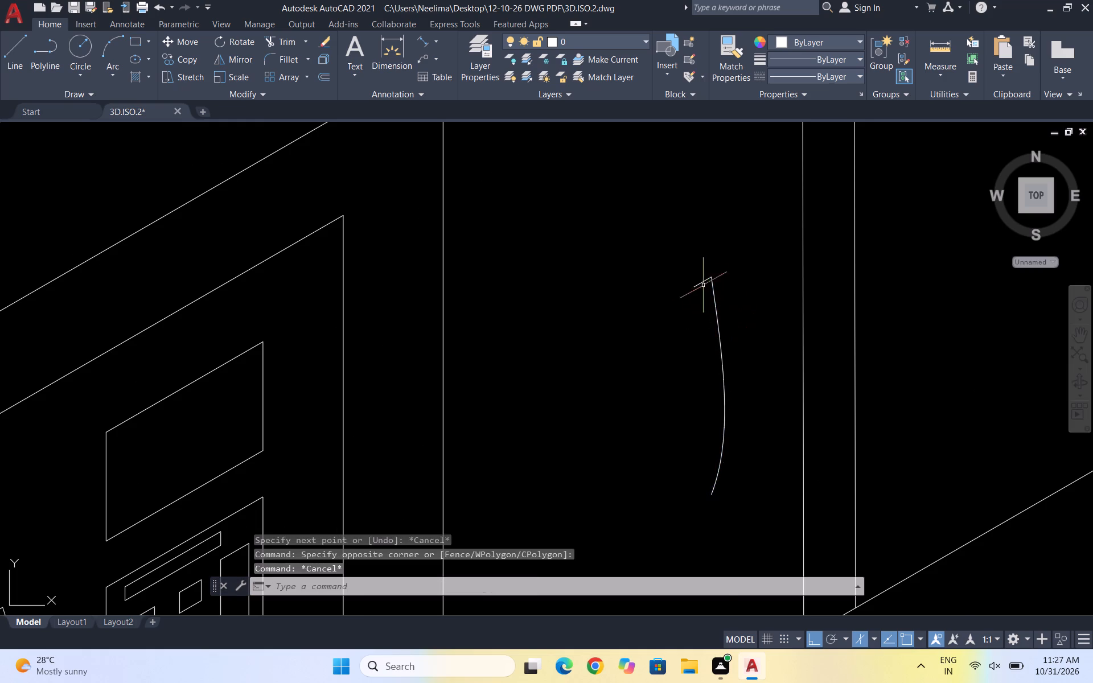
# Copy the short 210° line from the upper end of the narrow door's handle curve to the curve's lower end.
pyautogui.scroll(2, 699, 282)
pyautogui.moveTo(723, 304); pyautogui.dragTo(676, 288)
pyautogui.click(651, 282)
pyautogui.write('CO')
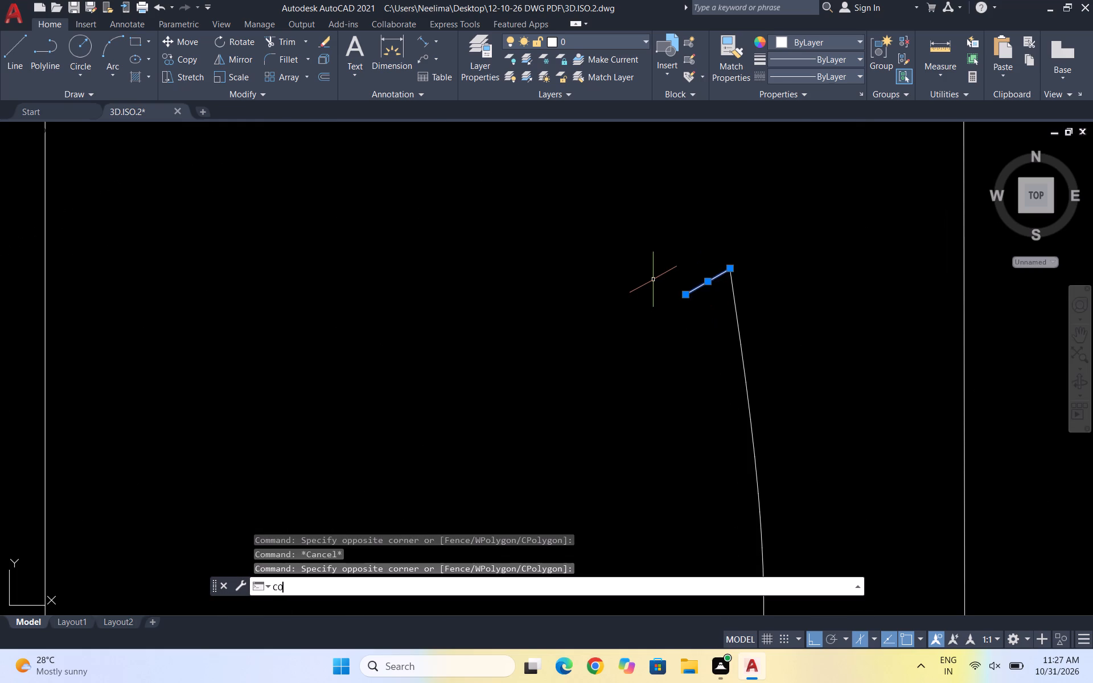
pyautogui.press('Return')
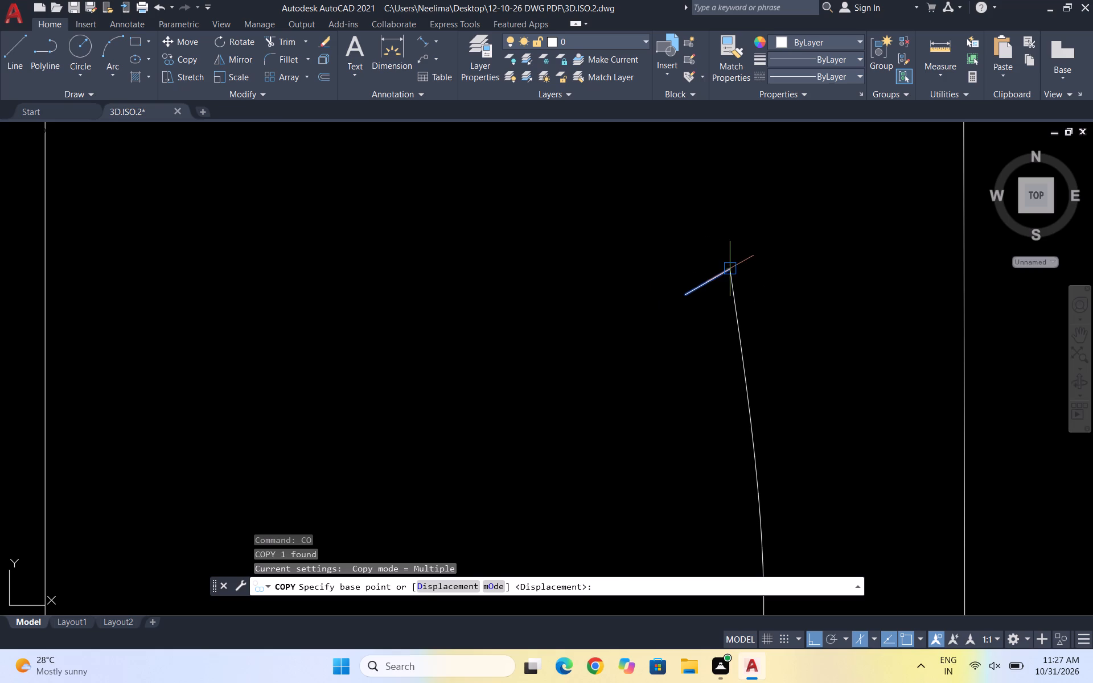
pyautogui.click(730, 268)
pyautogui.scroll(-3, 708, 261)
pyautogui.scroll(3, 712, 413)
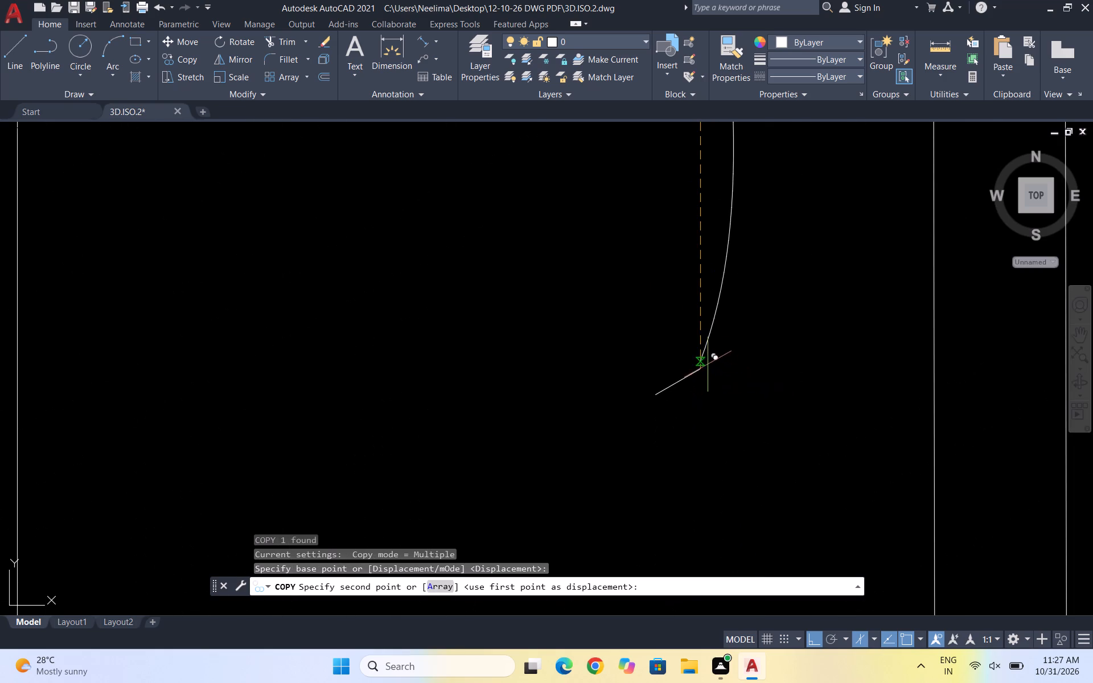
pyautogui.click(702, 361)
pyautogui.press('Escape')
# Copy the handle curve from its upper end to the short line's free end, closing the narrow door's handle outline.
pyautogui.scroll(-4, 703, 353)
pyautogui.scroll(3, 722, 319)
pyautogui.moveTo(717, 321); pyautogui.dragTo(717, 322)
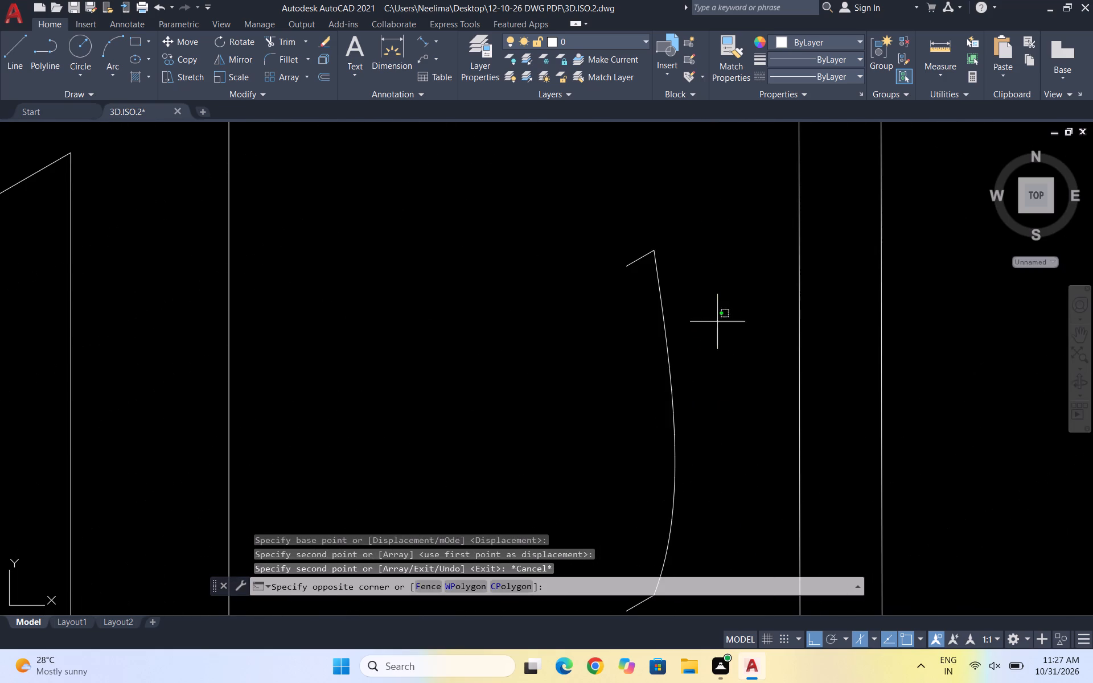
pyautogui.moveTo(717, 322); pyautogui.dragTo(710, 324)
pyautogui.click(613, 347)
pyautogui.write('CO')
pyautogui.press('Return')
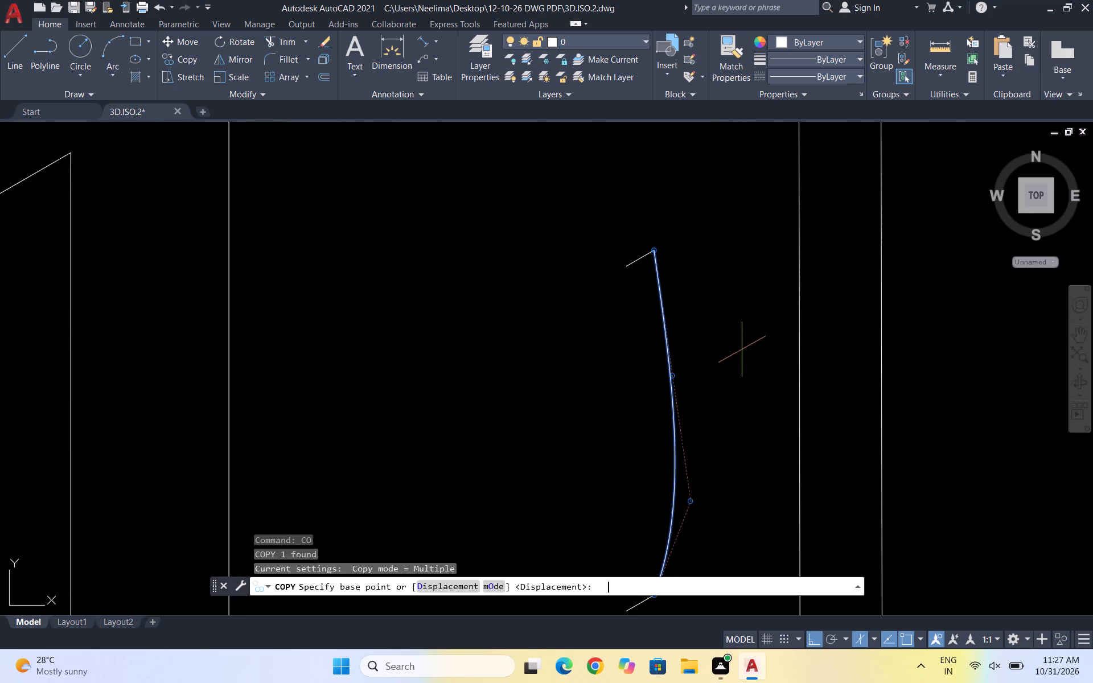
pyautogui.click(654, 255)
pyautogui.click(624, 266)
pyautogui.scroll(-2, 632, 264)
pyautogui.press('Escape')
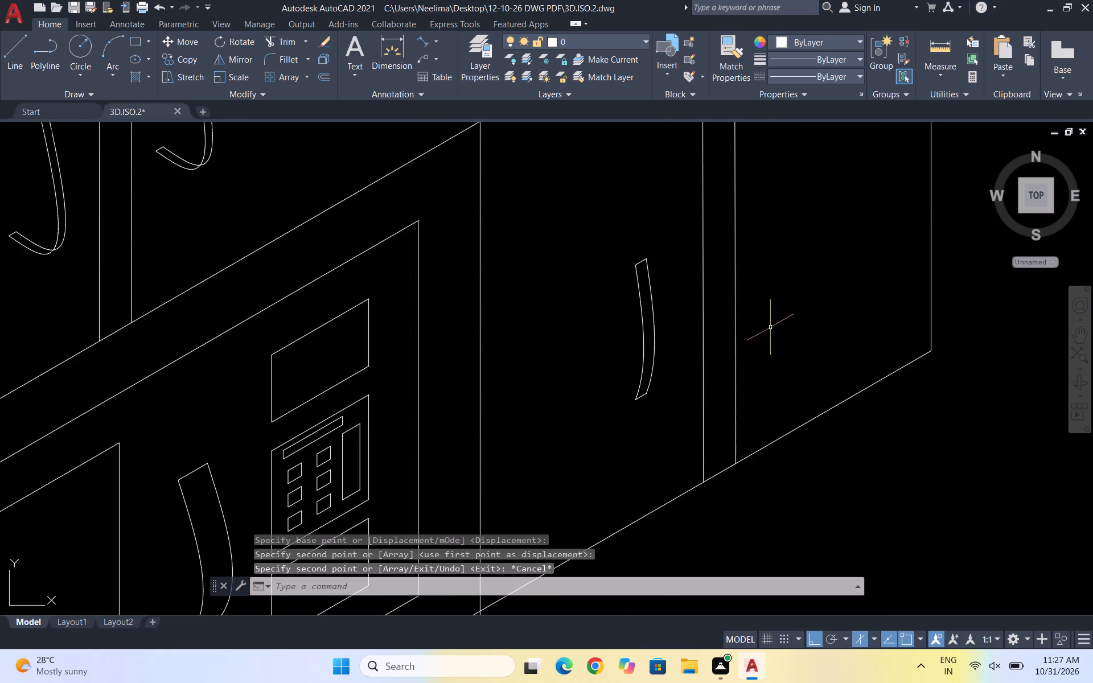
# Copy the complete four-piece curved handle about 10 units at 30° onto the adjacent narrow door.
pyautogui.scroll(-2, 791, 331)
pyautogui.scroll(-2, 658, 431)
pyautogui.scroll(4, 667, 439)
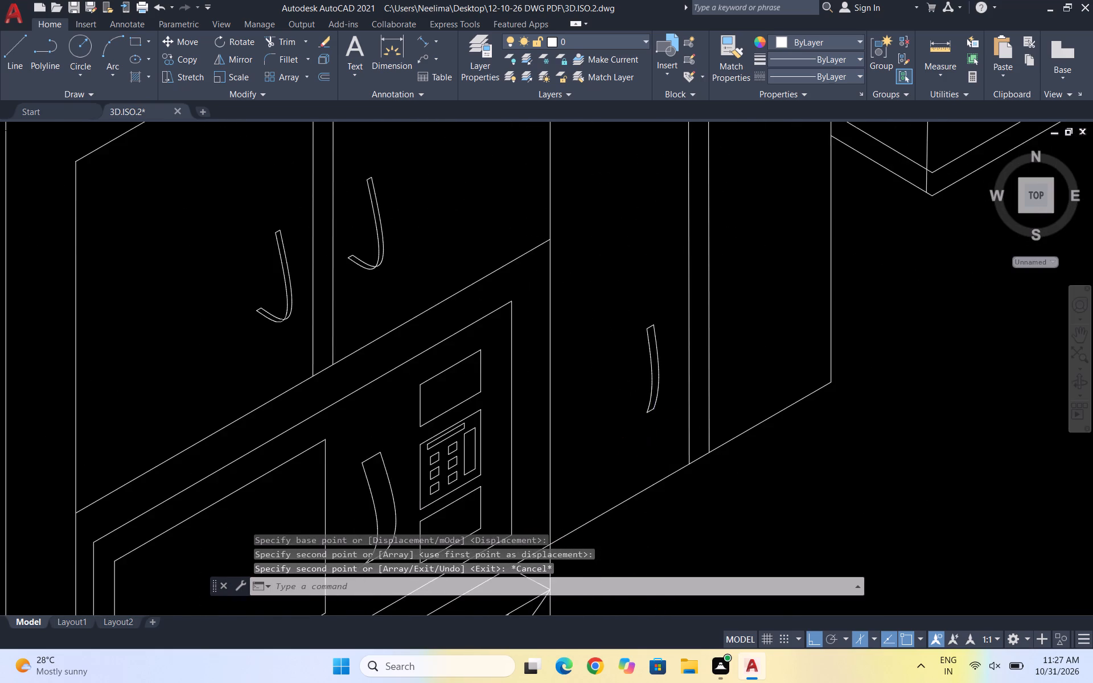
pyautogui.scroll(2, 652, 420)
pyautogui.click(690, 414)
pyautogui.click(568, 354)
pyautogui.scroll(-3, 569, 413)
pyautogui.scroll(4, 605, 349)
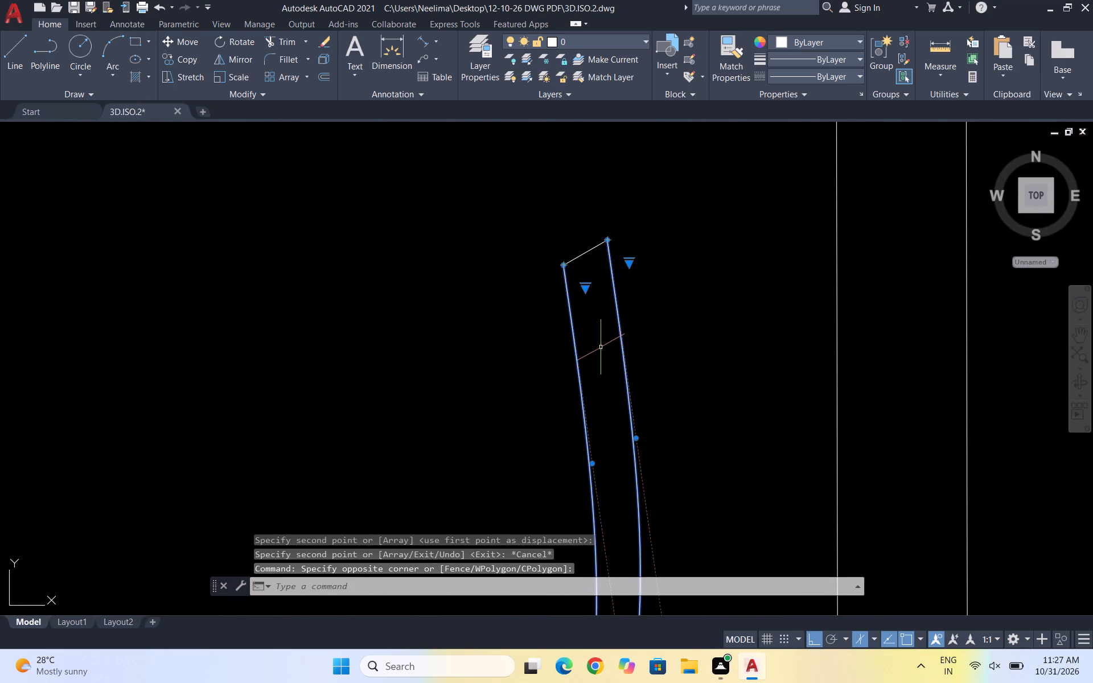
pyautogui.moveTo(657, 325); pyautogui.dragTo(624, 301)
pyautogui.click(529, 236)
pyautogui.scroll(-3, 524, 264)
pyautogui.write('CO')
pyautogui.press('Return')
pyautogui.scroll(2, 552, 246)
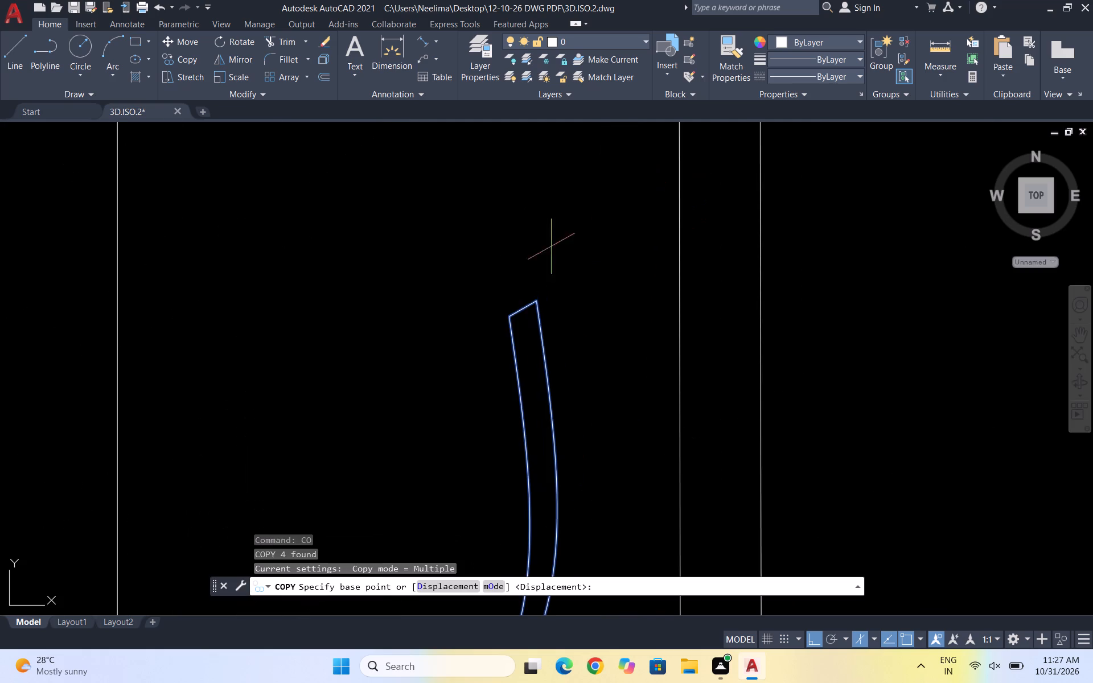
pyautogui.click(504, 318)
pyautogui.scroll(-3, 488, 316)
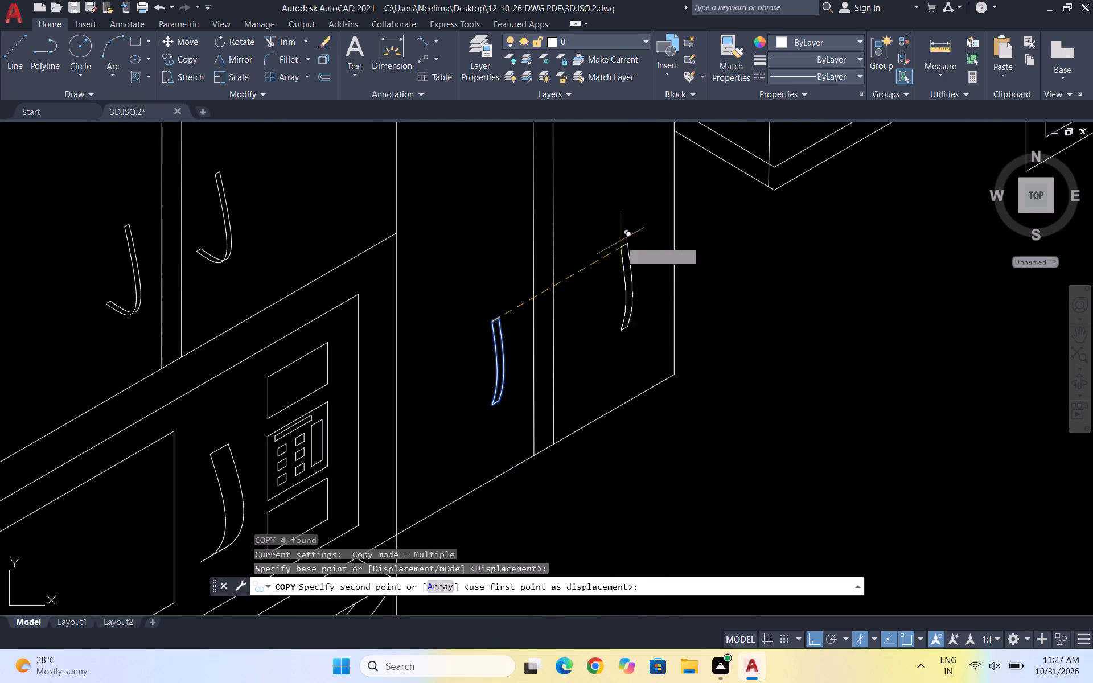
pyautogui.scroll(2, 580, 279)
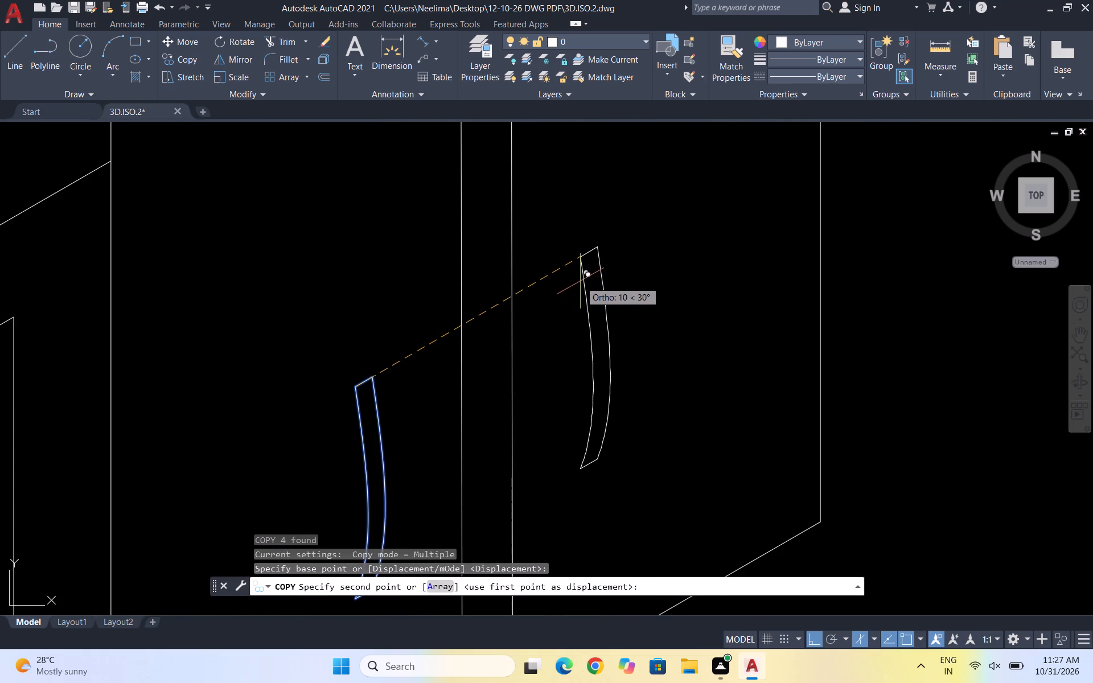
pyautogui.click(580, 281)
pyautogui.press('Escape')
pyautogui.scroll(-4, 527, 277)
pyautogui.scroll(-2, 417, 347)
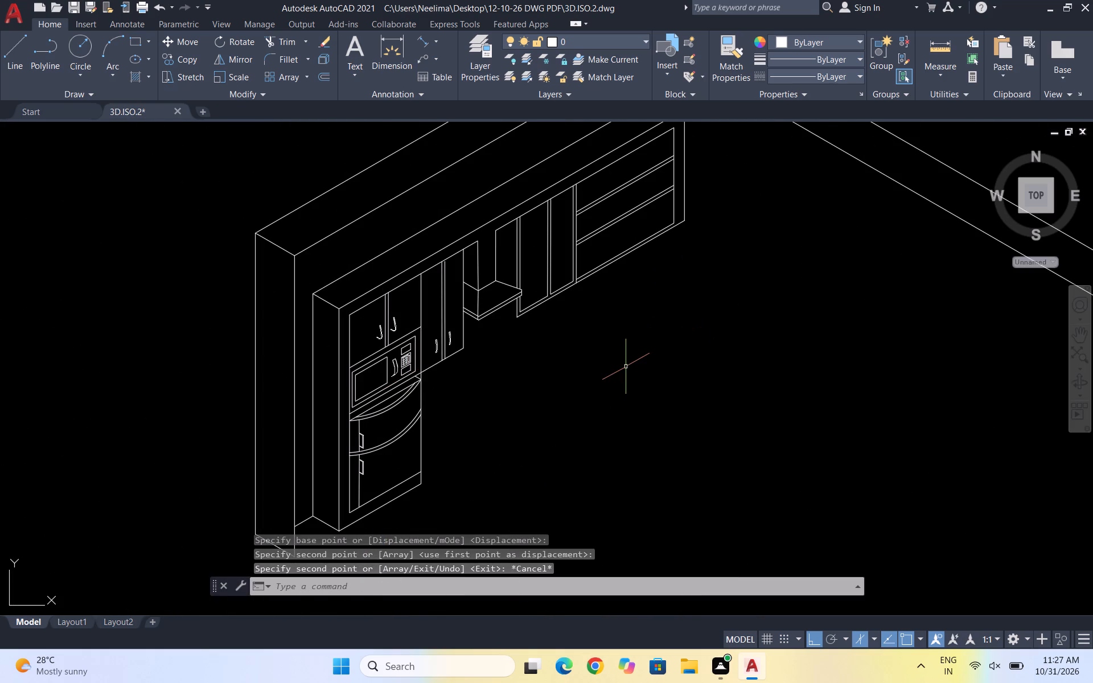
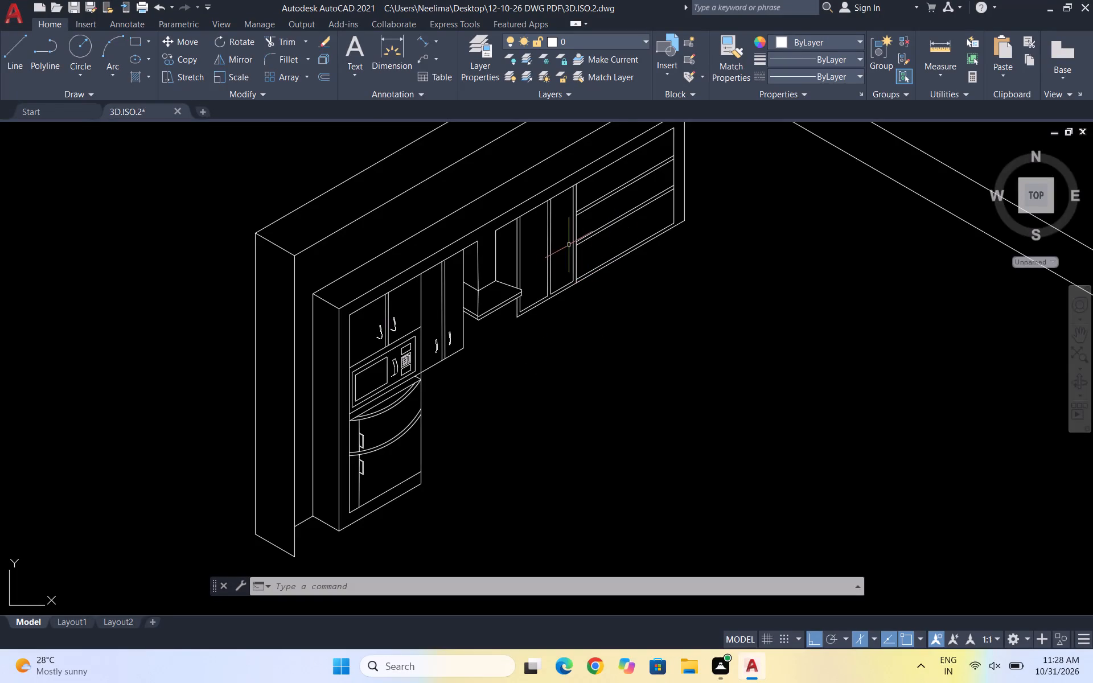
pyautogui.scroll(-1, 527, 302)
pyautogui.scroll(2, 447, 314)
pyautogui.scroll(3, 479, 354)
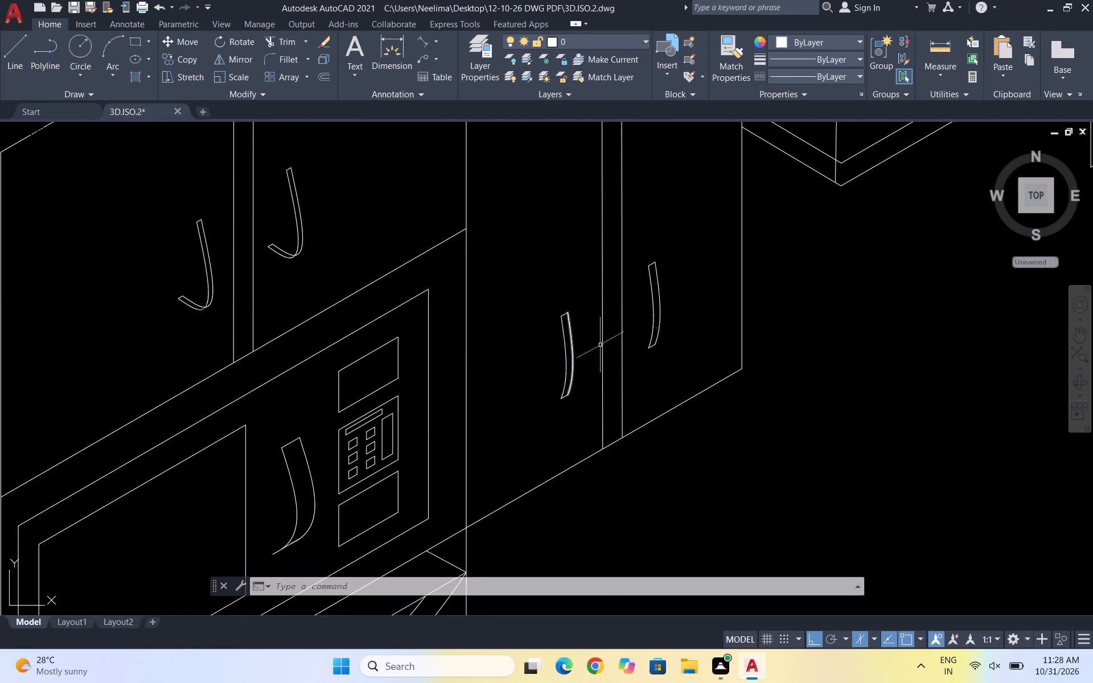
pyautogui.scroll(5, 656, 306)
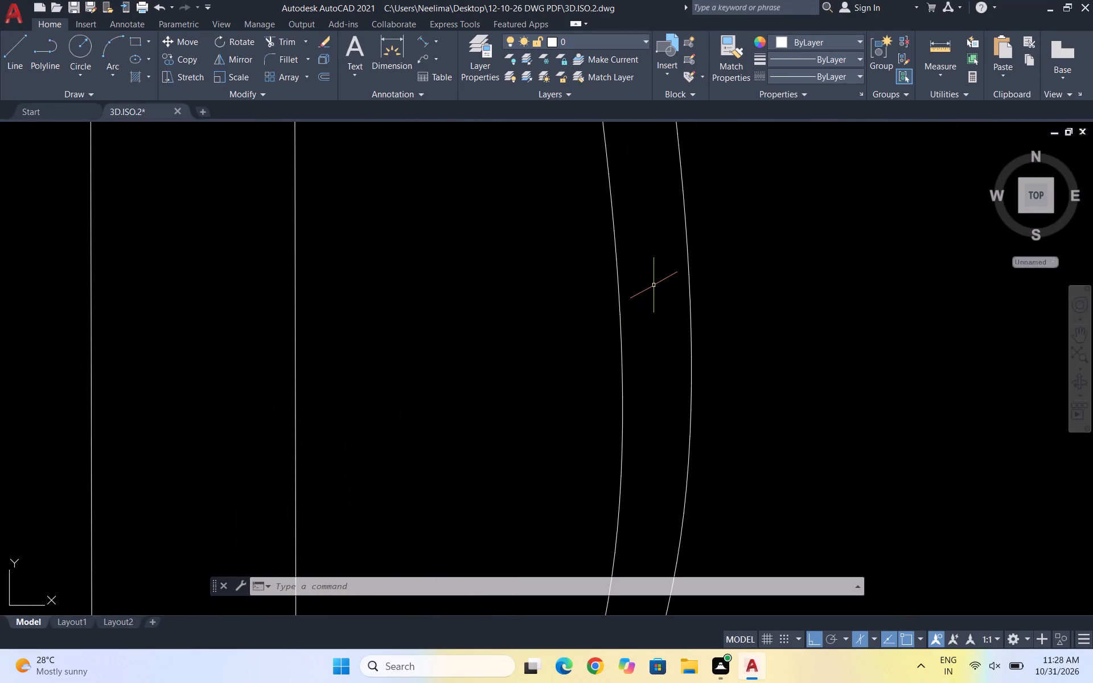
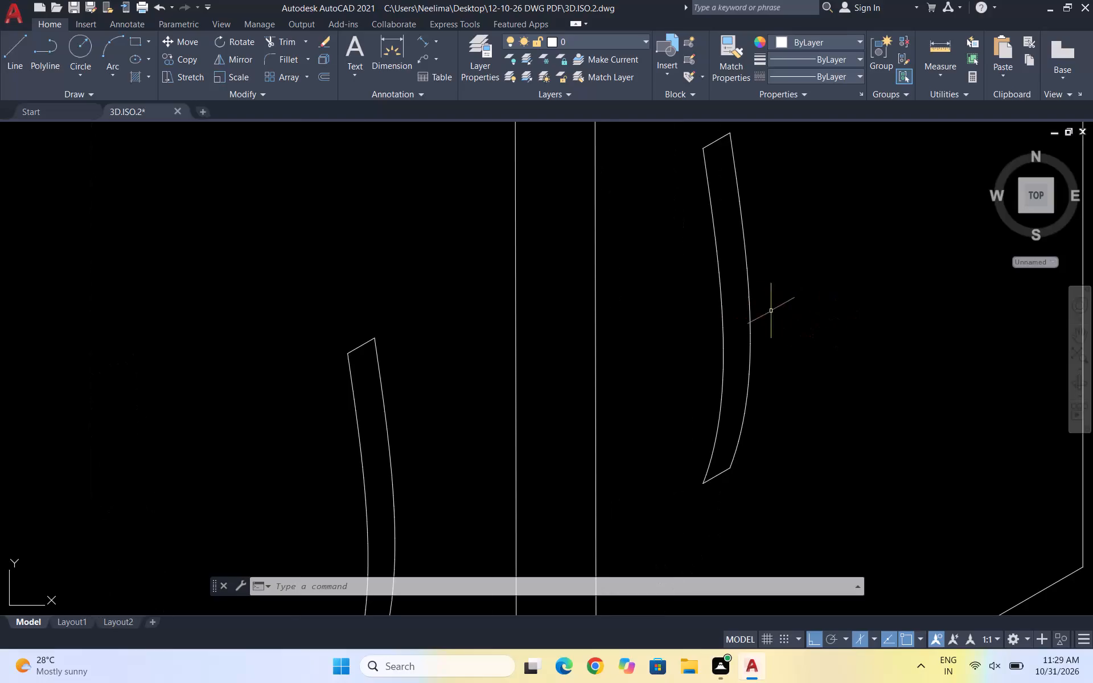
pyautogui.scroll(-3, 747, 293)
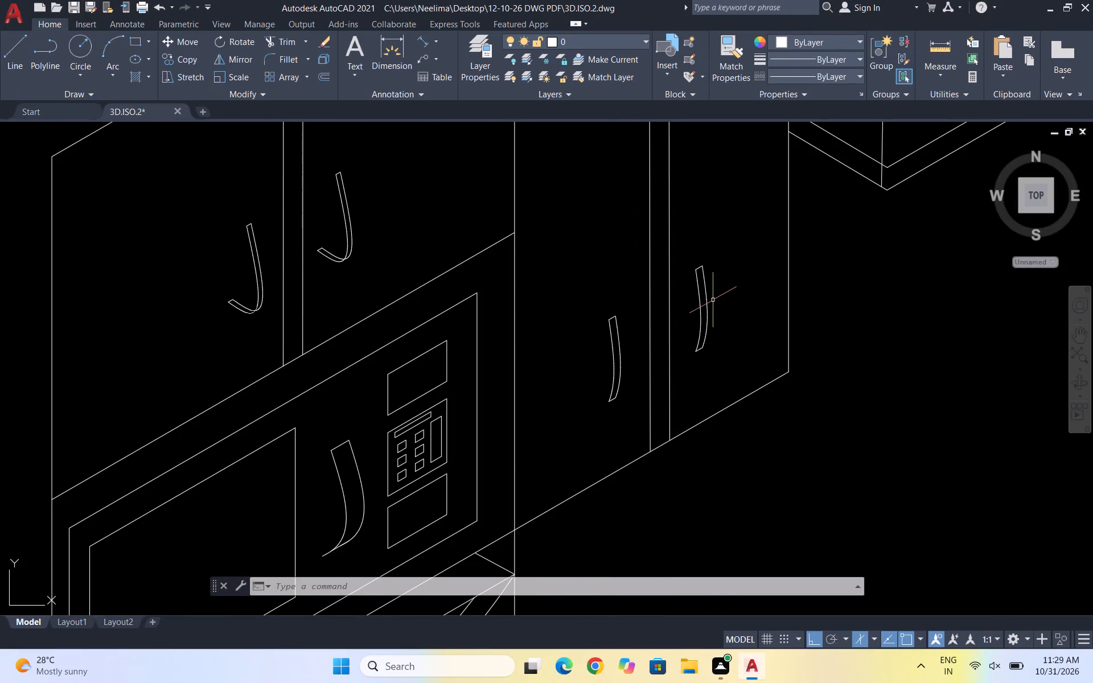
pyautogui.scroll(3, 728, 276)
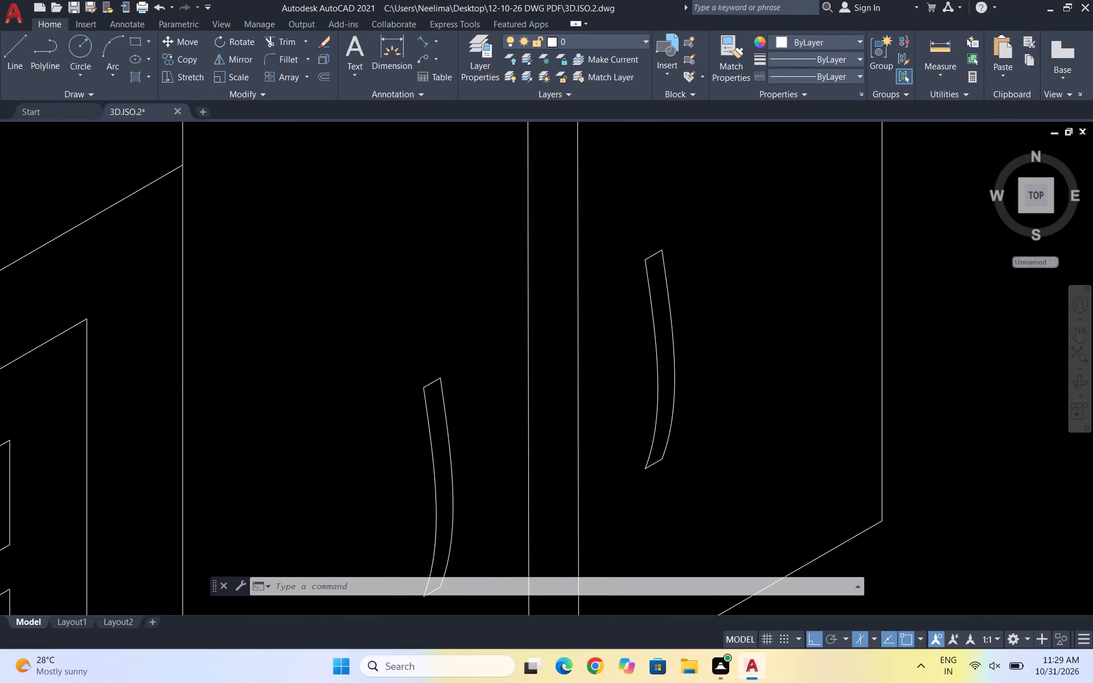
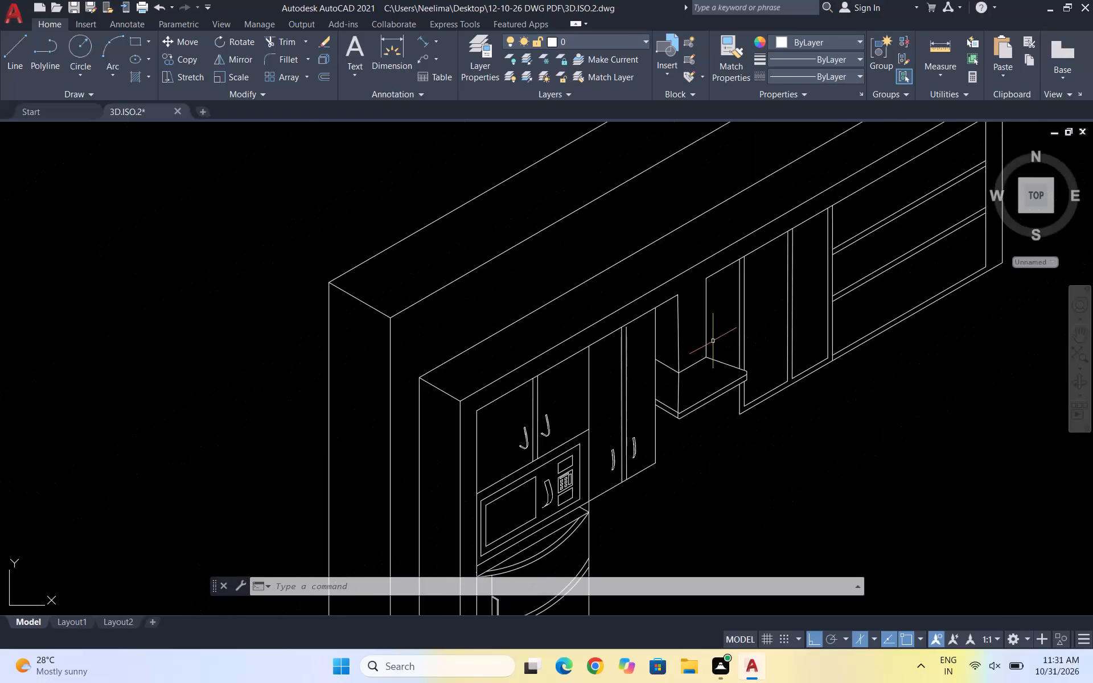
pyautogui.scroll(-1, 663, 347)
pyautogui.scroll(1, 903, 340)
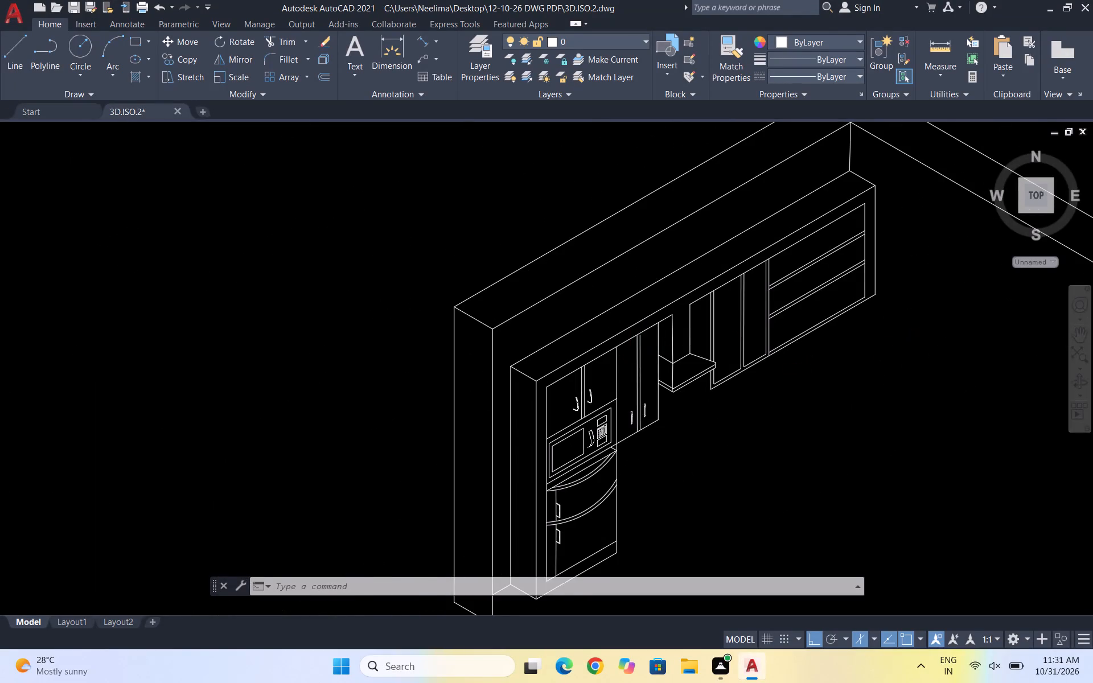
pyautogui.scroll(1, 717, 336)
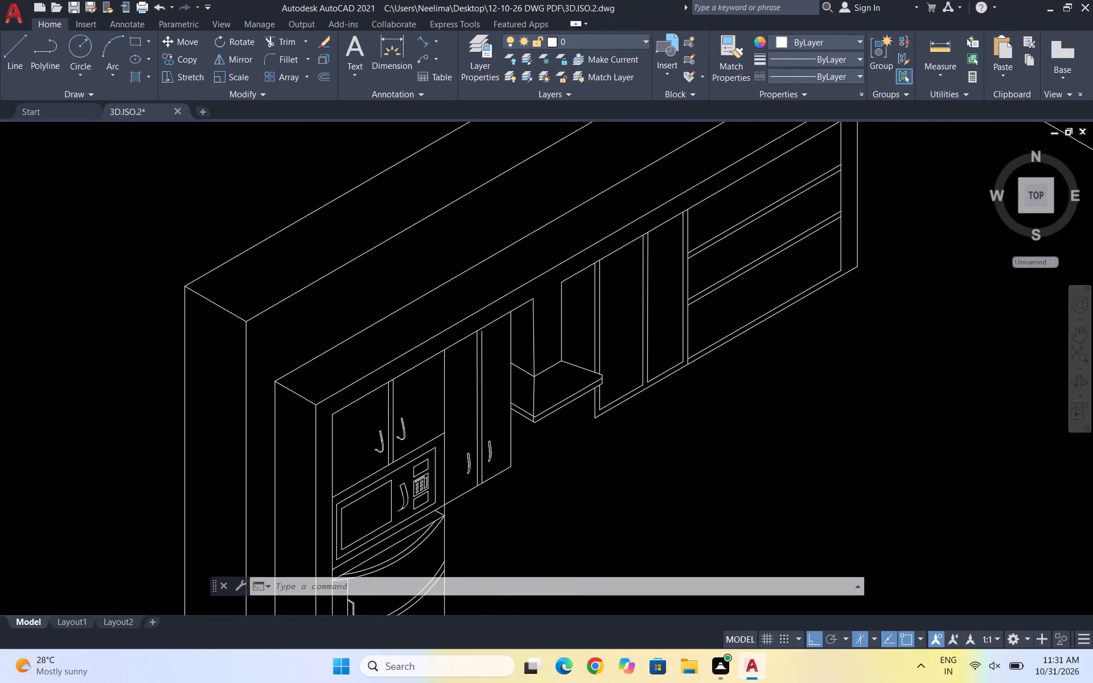
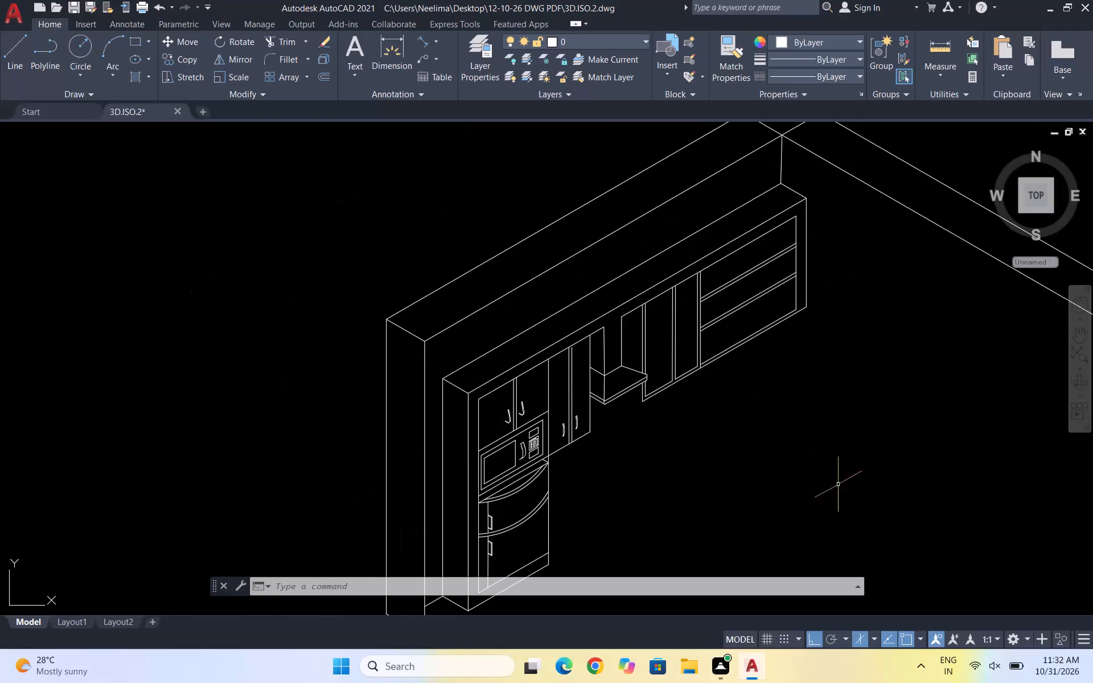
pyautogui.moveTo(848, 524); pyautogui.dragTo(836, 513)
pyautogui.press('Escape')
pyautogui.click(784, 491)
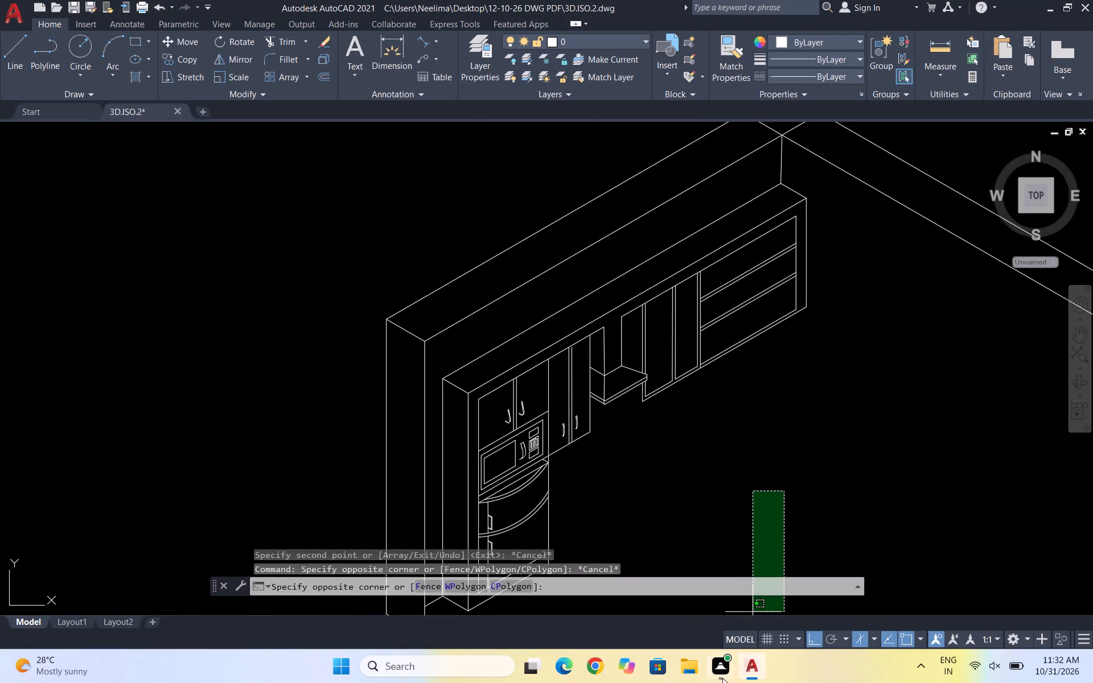
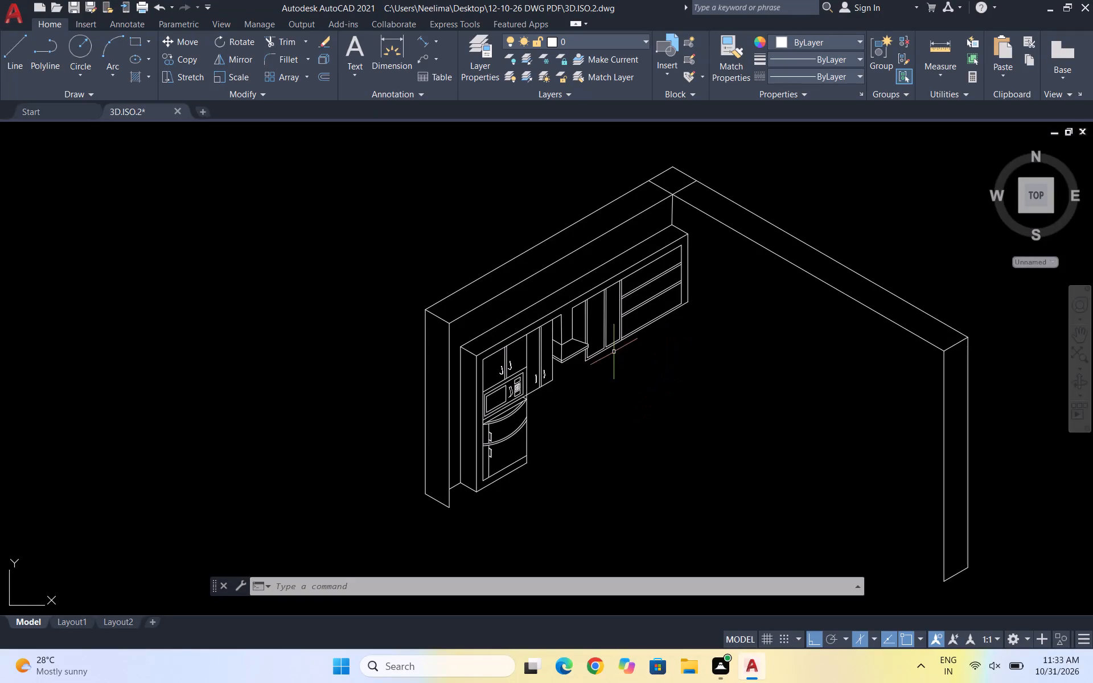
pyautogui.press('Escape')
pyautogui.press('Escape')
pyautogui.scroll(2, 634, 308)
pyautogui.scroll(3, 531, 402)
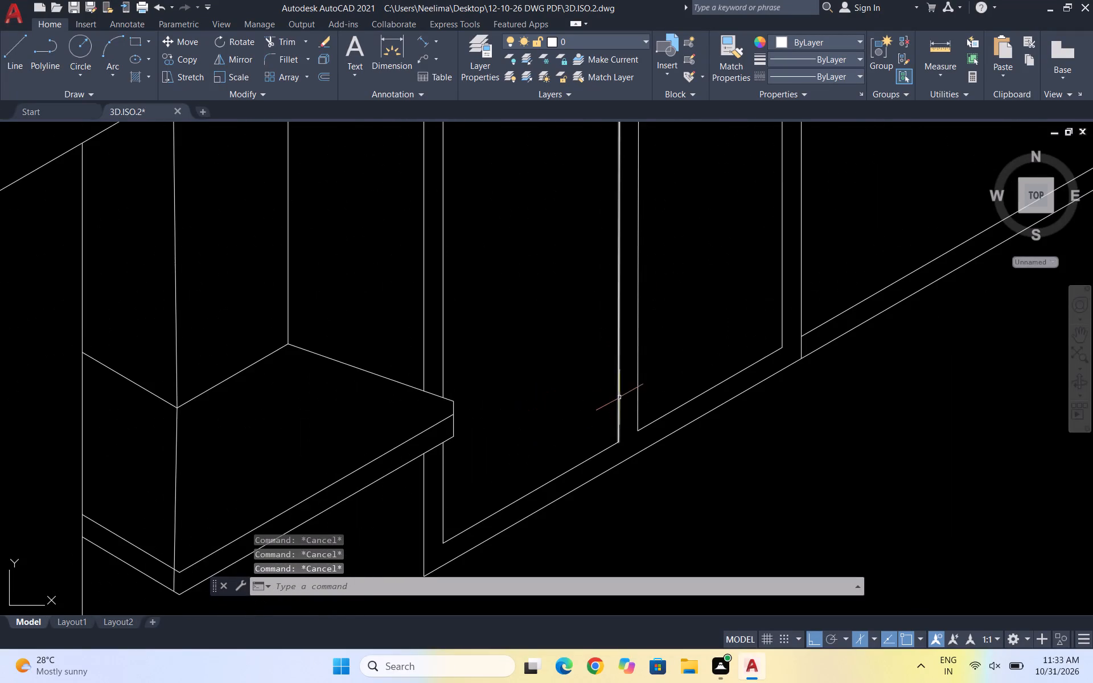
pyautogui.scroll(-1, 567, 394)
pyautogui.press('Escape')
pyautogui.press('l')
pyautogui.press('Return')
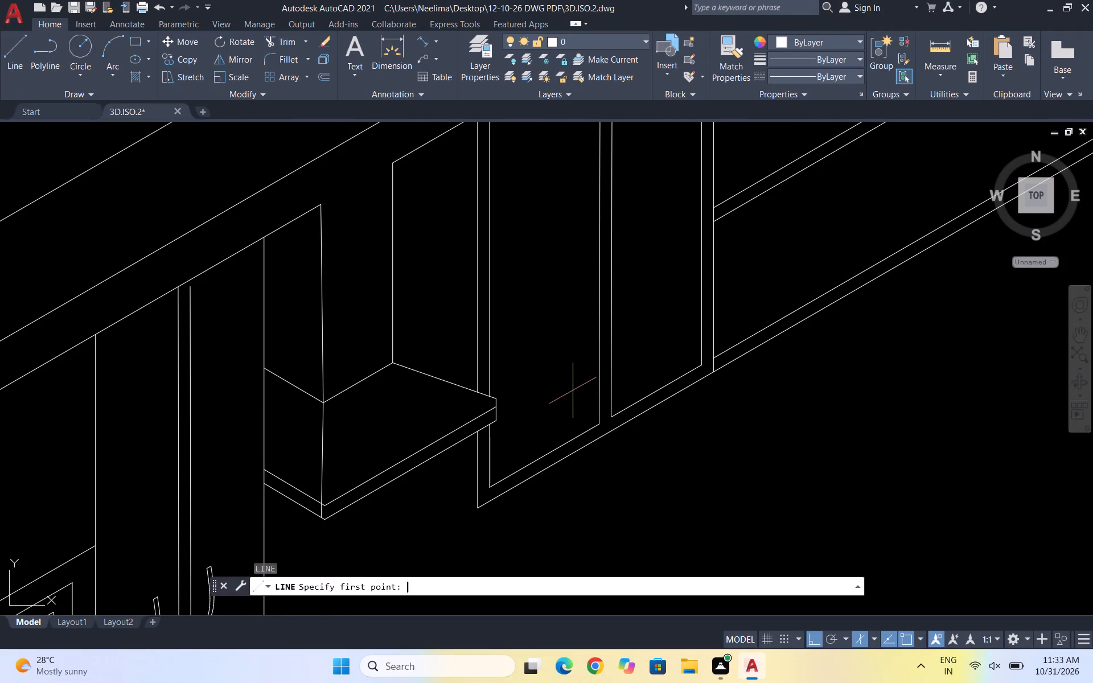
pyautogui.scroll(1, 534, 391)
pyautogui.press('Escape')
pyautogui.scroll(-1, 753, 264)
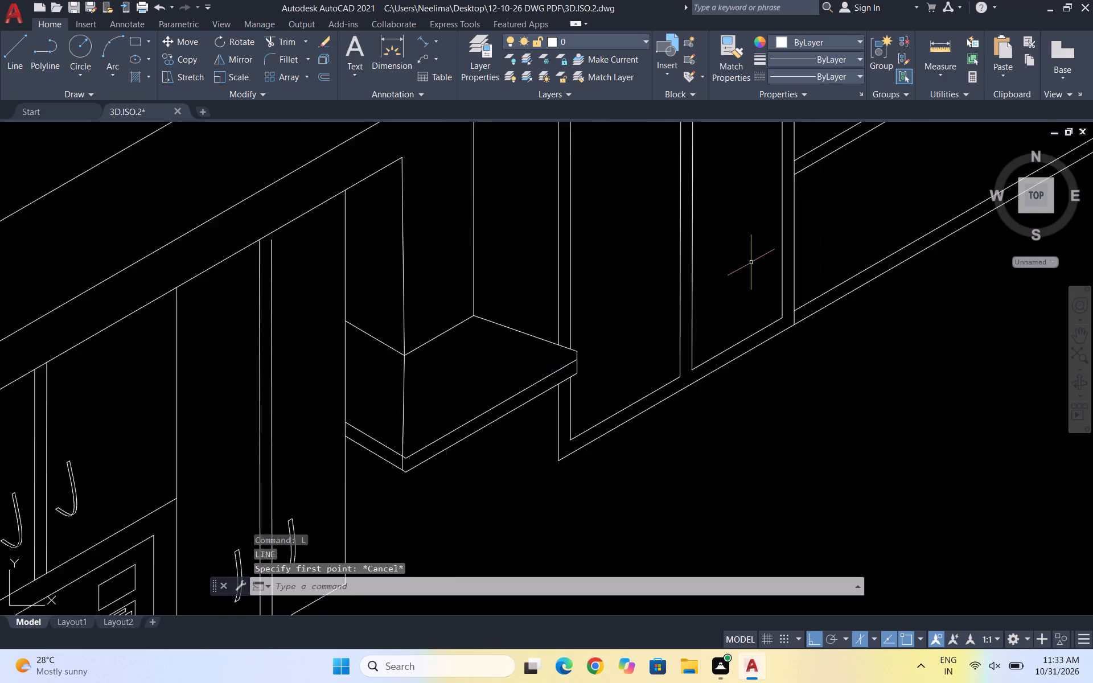
# Copy the curved door handle beside the range hood onto the two cabinet doors between the hood and the open shelves.
pyautogui.scroll(-1, 751, 262)
pyautogui.press('Escape')
pyautogui.scroll(3, 498, 438)
pyautogui.scroll(-2, 1092, 200)
pyautogui.scroll(2, 837, 295)
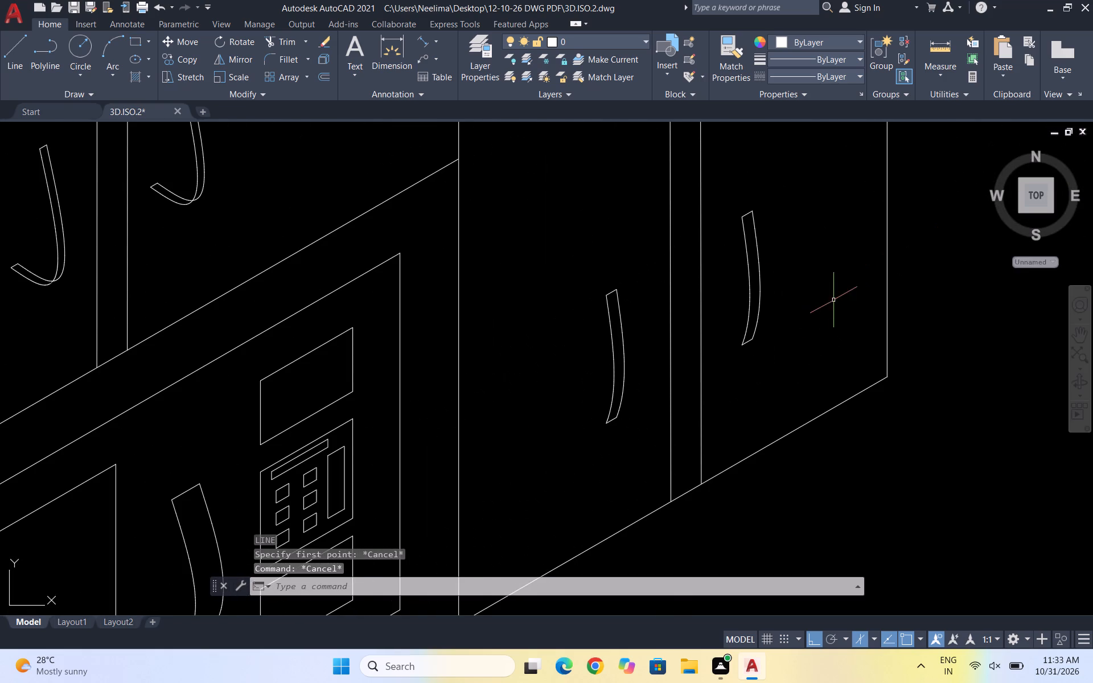
pyautogui.moveTo(804, 372); pyautogui.dragTo(787, 350)
pyautogui.click(739, 197)
pyautogui.scroll(-1, 743, 347)
pyautogui.press('c')
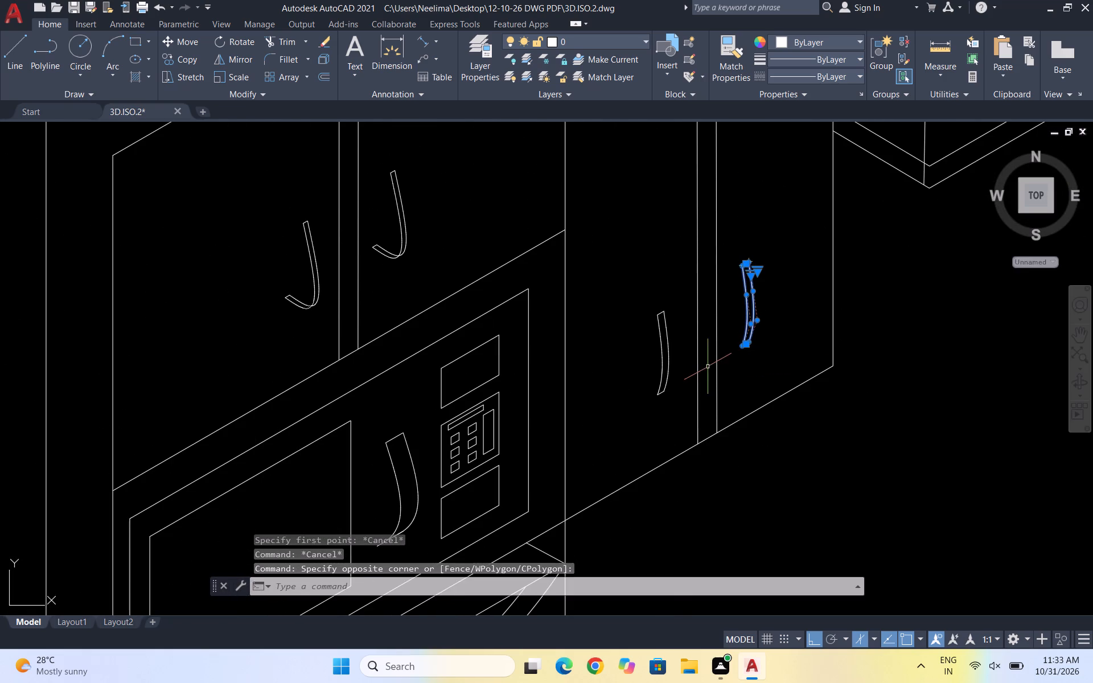
pyautogui.press('o')
pyautogui.press('Return')
pyautogui.scroll(2, 751, 289)
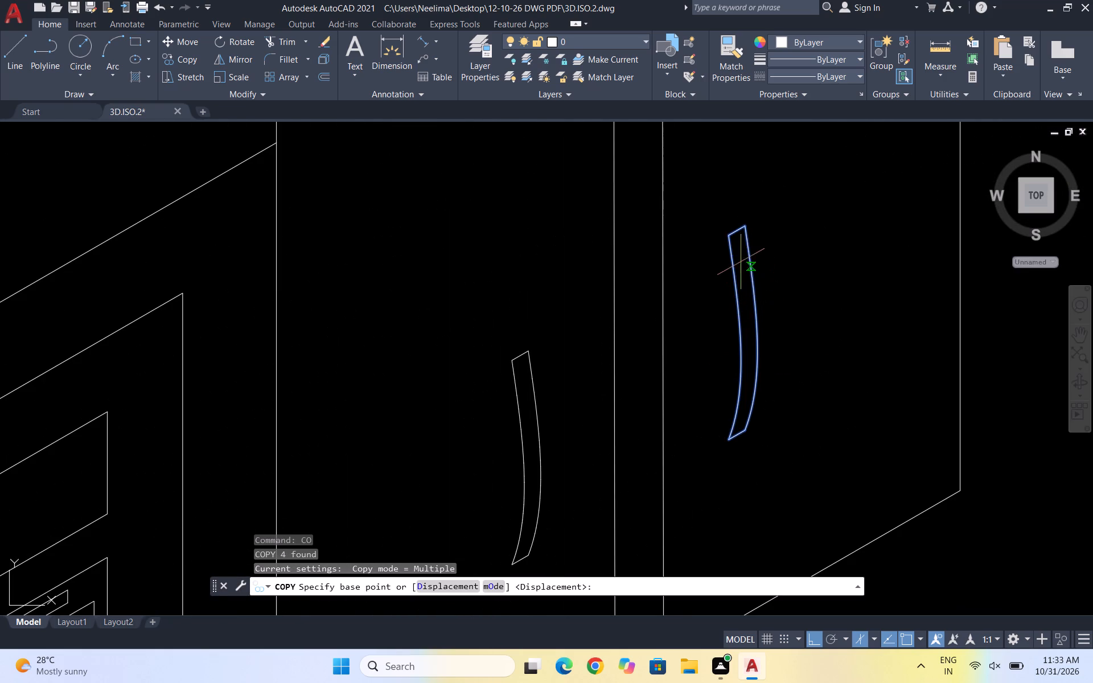
pyautogui.click(724, 238)
pyautogui.scroll(-5, 750, 269)
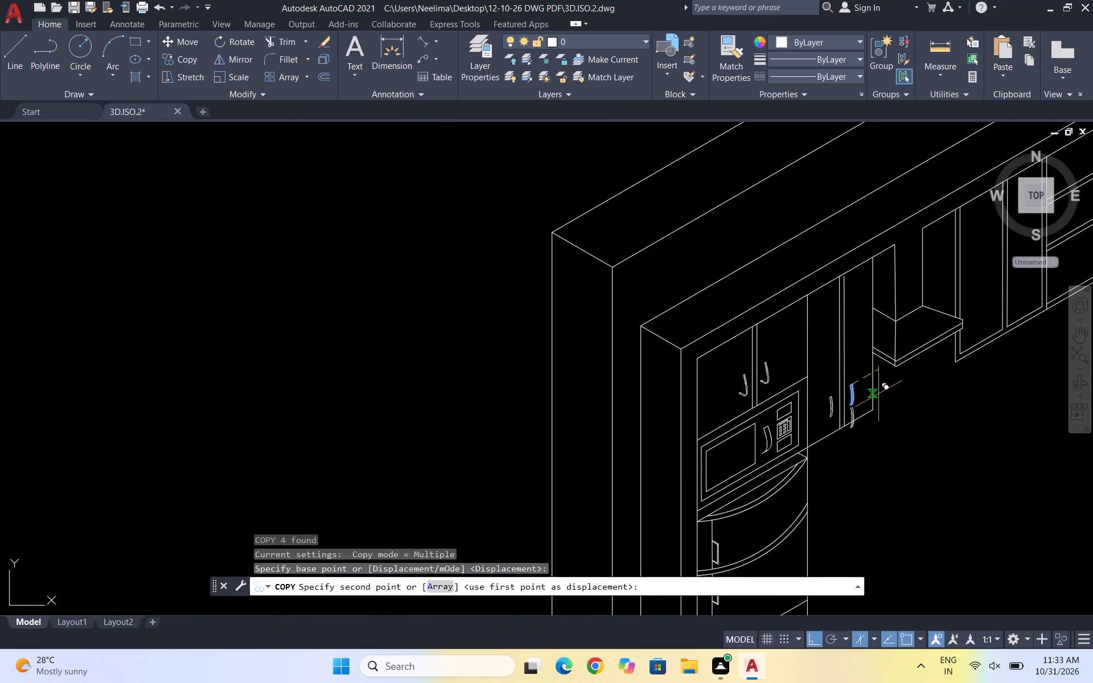
pyautogui.scroll(-1, 845, 383)
pyautogui.scroll(3, 950, 318)
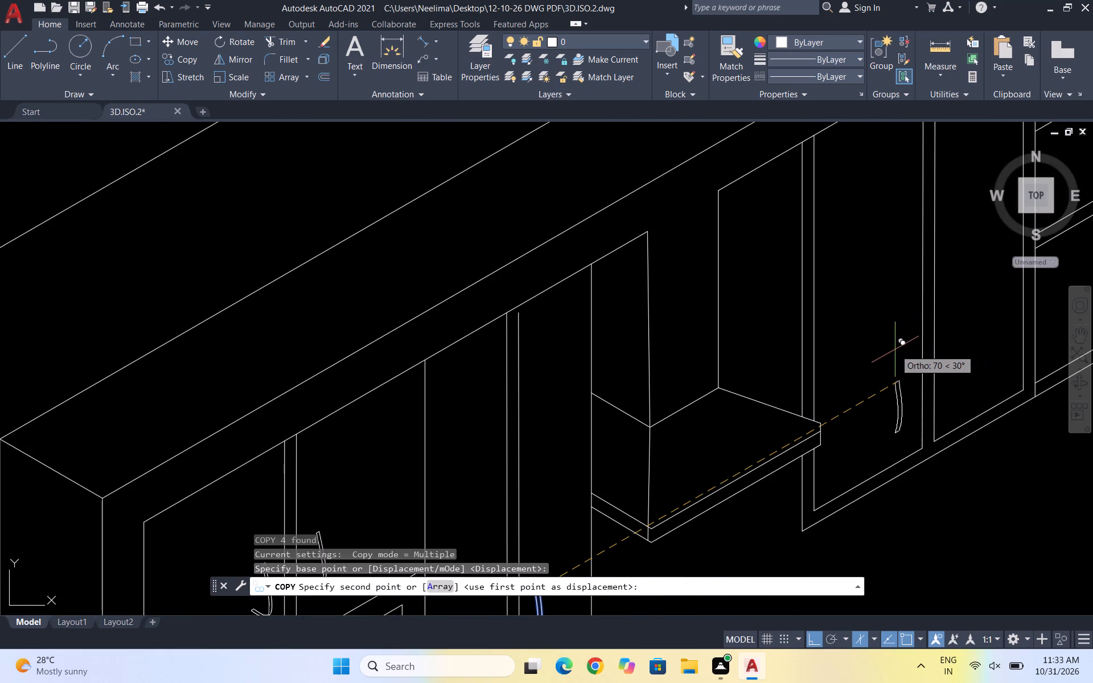
pyautogui.click(895, 348)
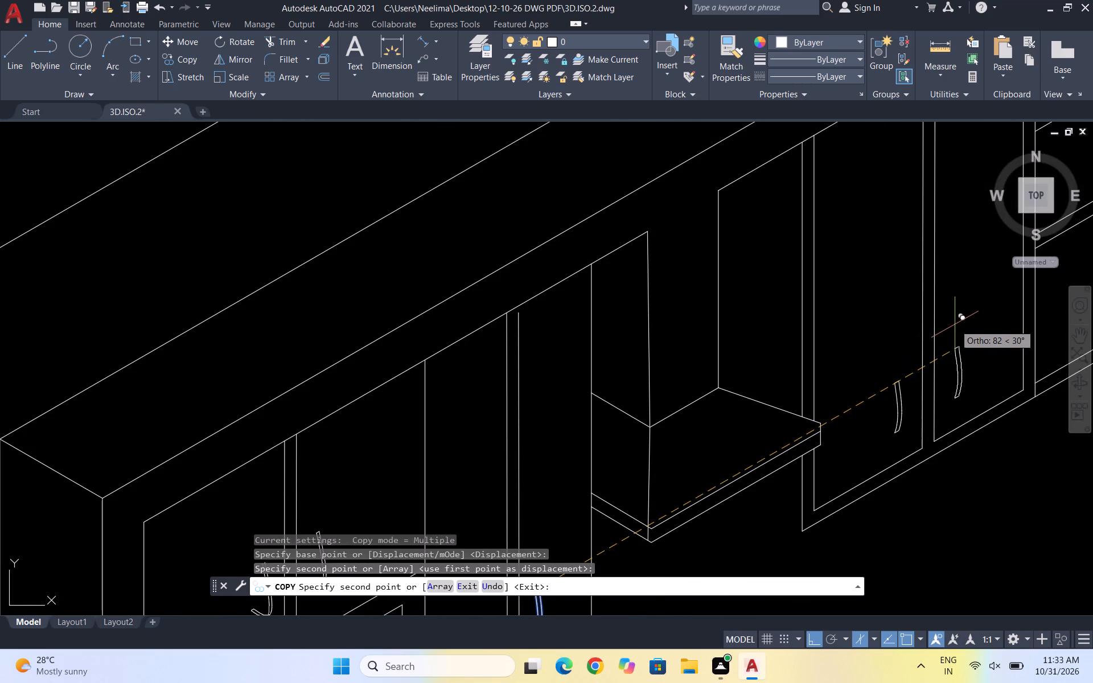
pyautogui.click(955, 324)
pyautogui.press('Escape')
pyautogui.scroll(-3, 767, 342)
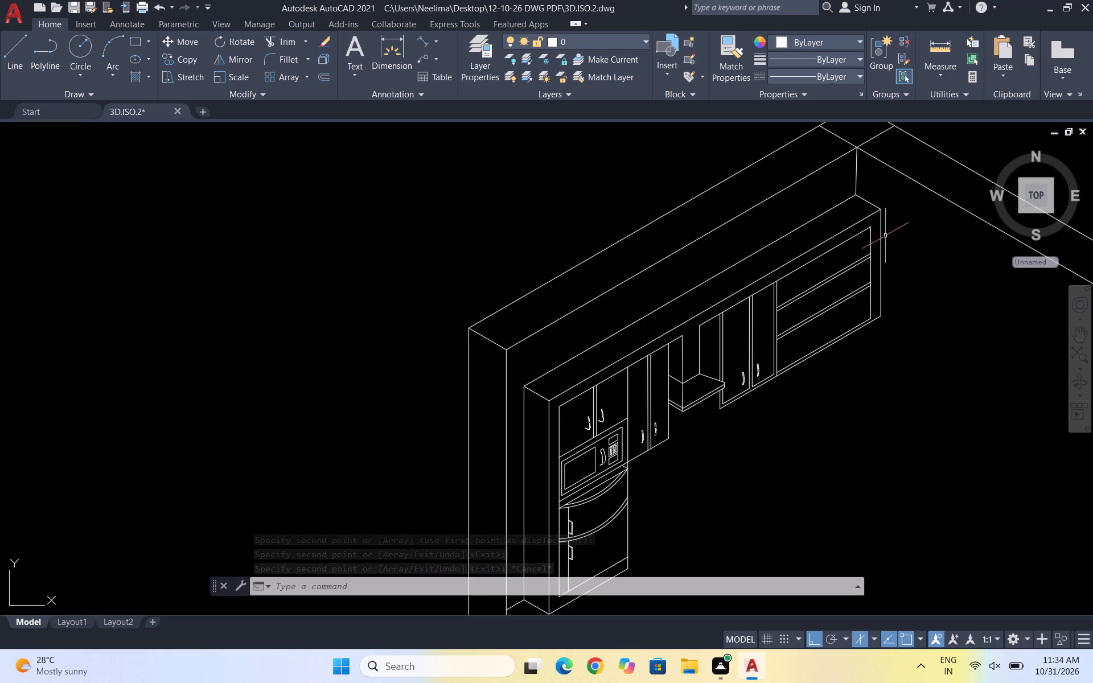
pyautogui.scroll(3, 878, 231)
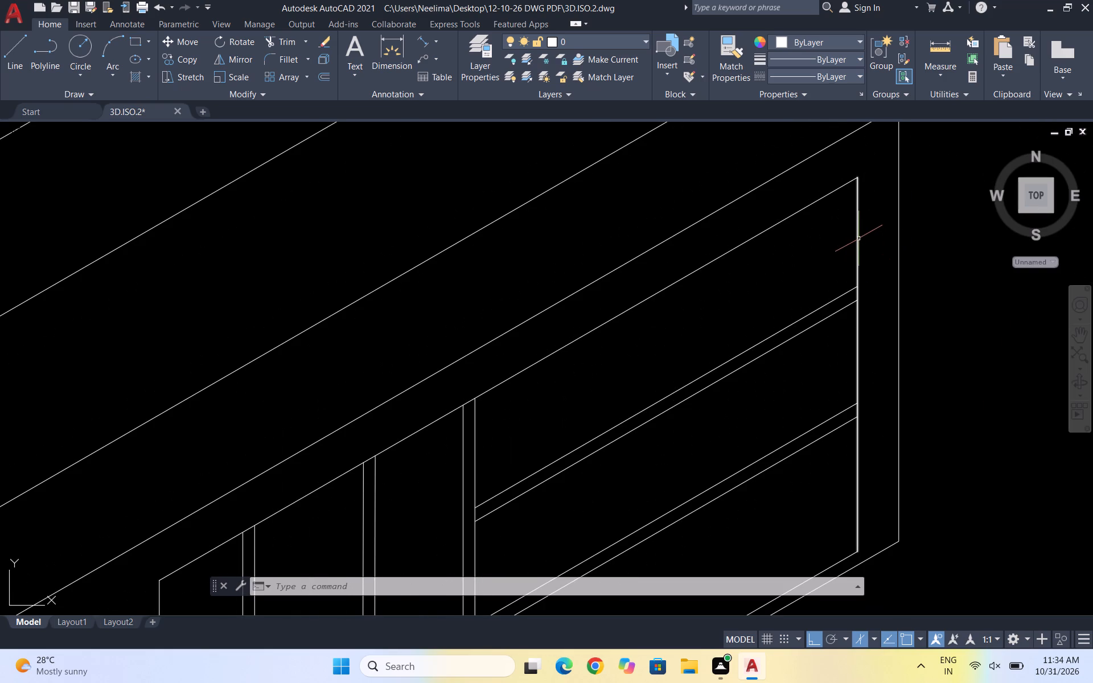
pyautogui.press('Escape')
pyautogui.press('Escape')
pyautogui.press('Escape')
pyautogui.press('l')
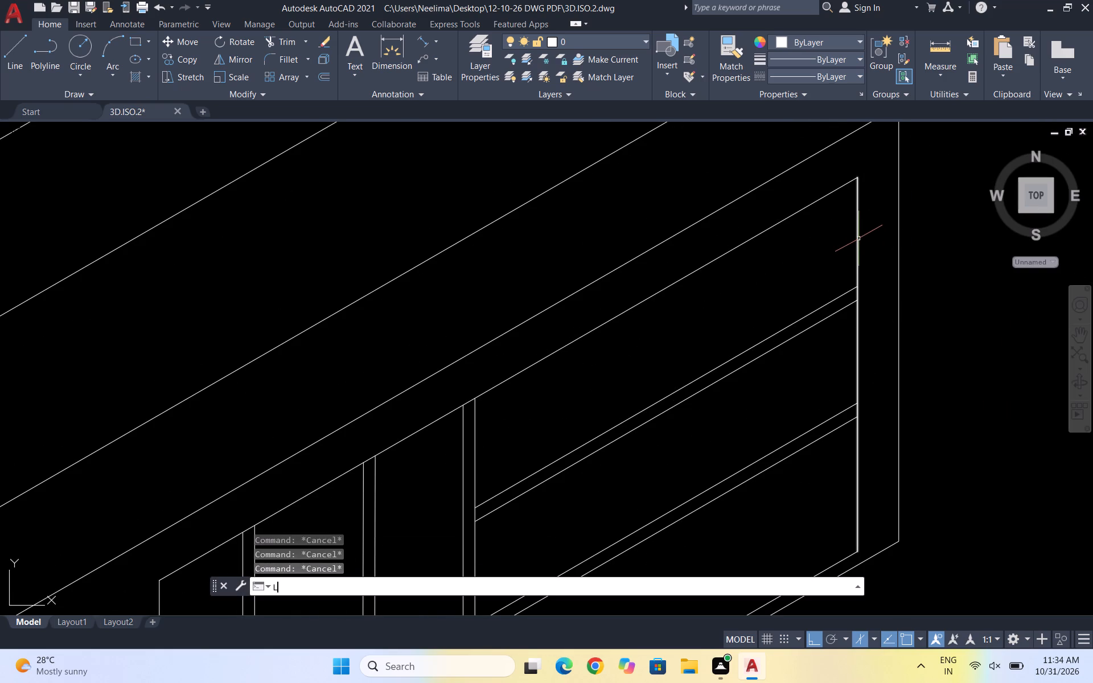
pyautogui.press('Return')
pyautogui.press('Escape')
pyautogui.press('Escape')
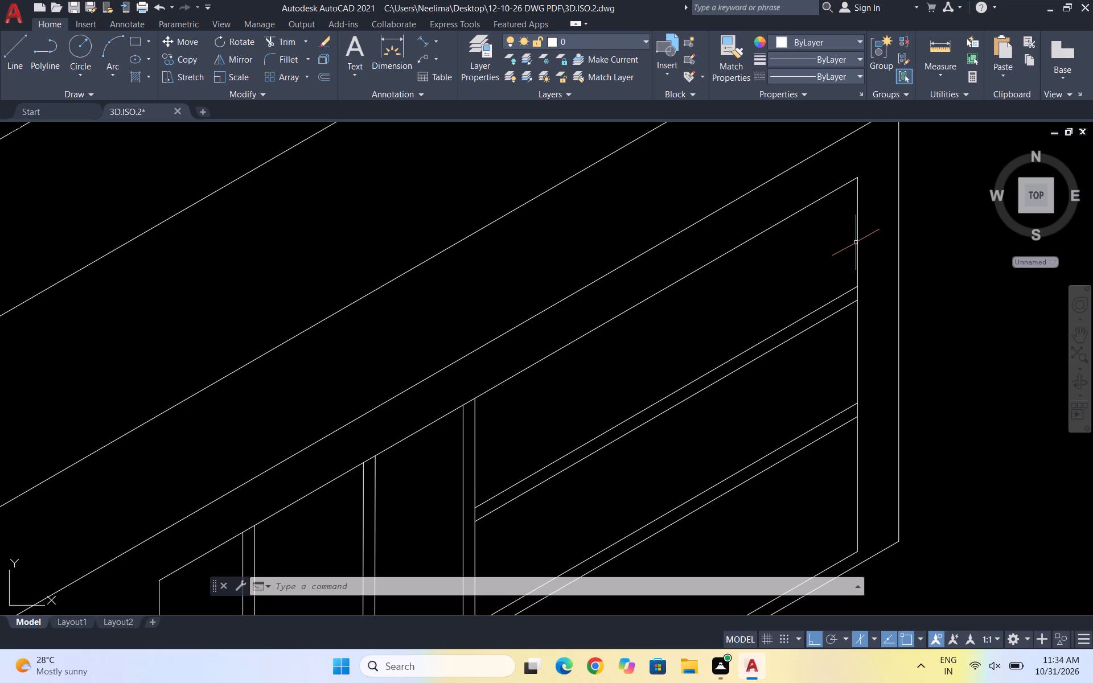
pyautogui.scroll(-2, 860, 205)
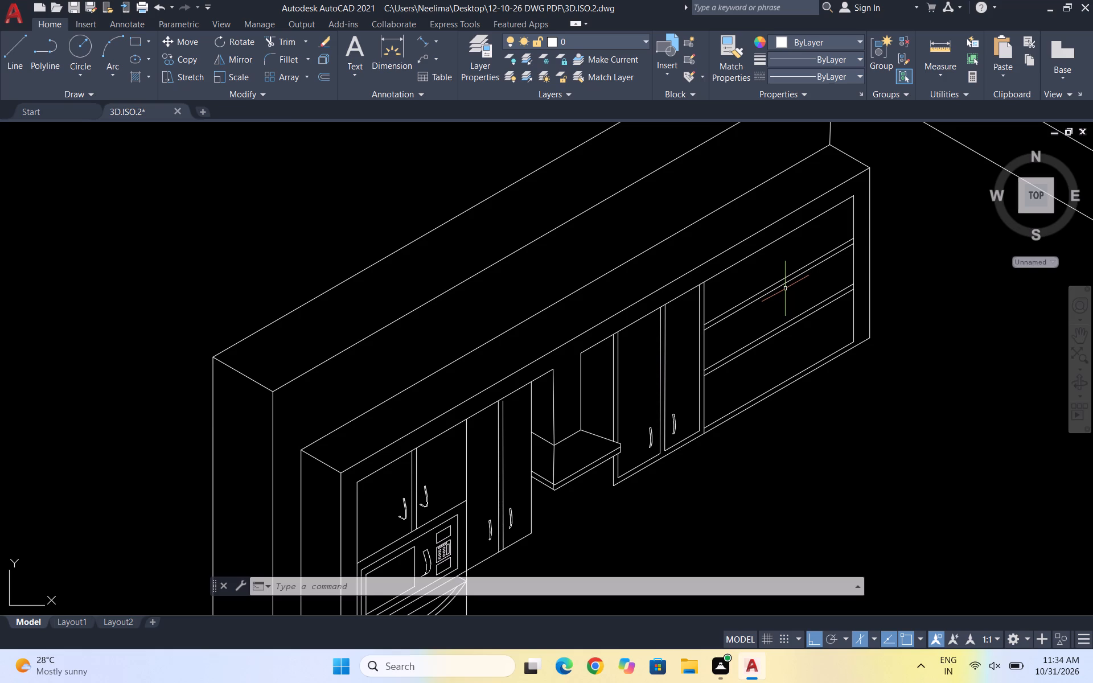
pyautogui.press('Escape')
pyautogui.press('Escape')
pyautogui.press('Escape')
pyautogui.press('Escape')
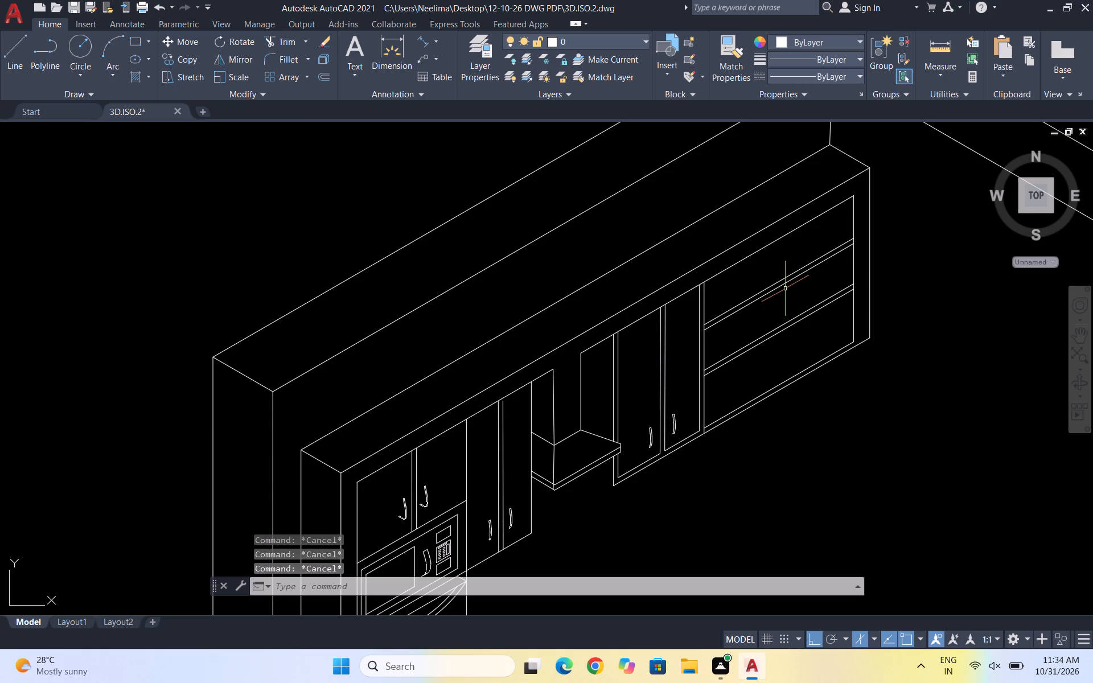
# Draw a short vertical line in the top shelf compartment, near its divider, as the first front edge of a small box.
pyautogui.press('l')
pyautogui.press('Return')
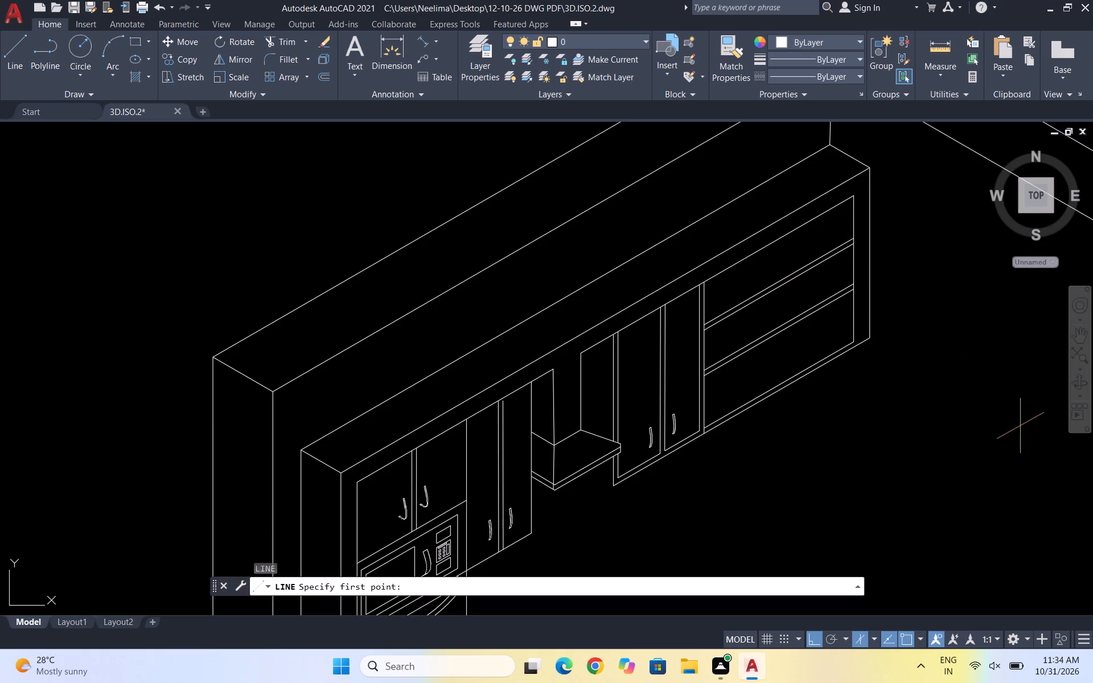
pyautogui.scroll(3, 788, 261)
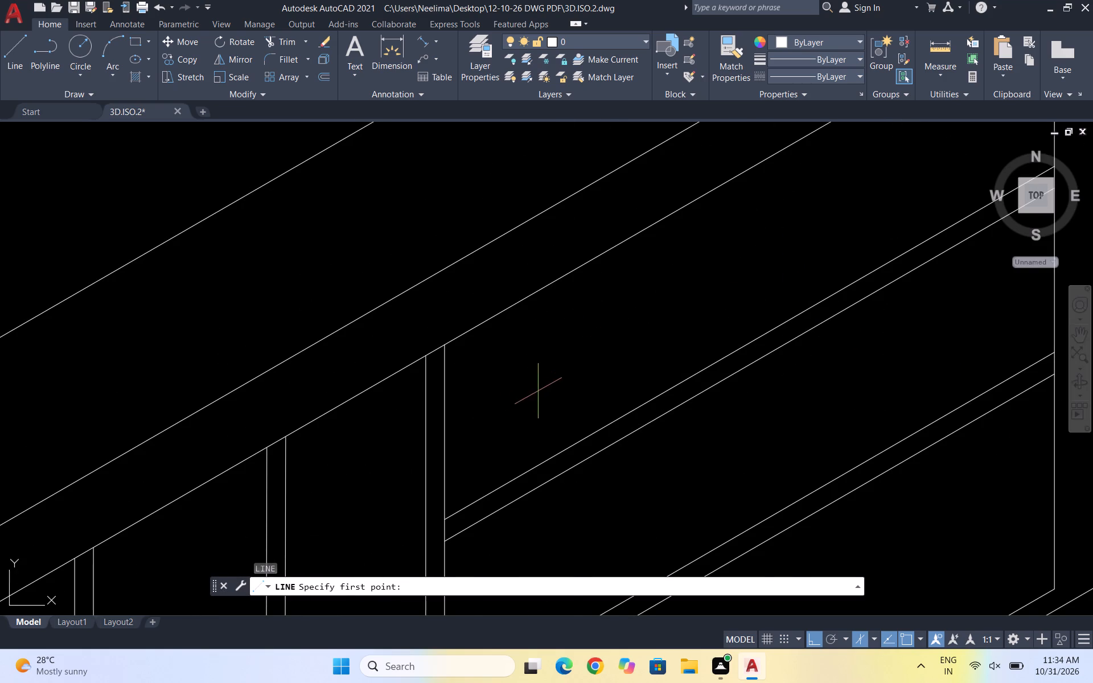
pyautogui.click(515, 462)
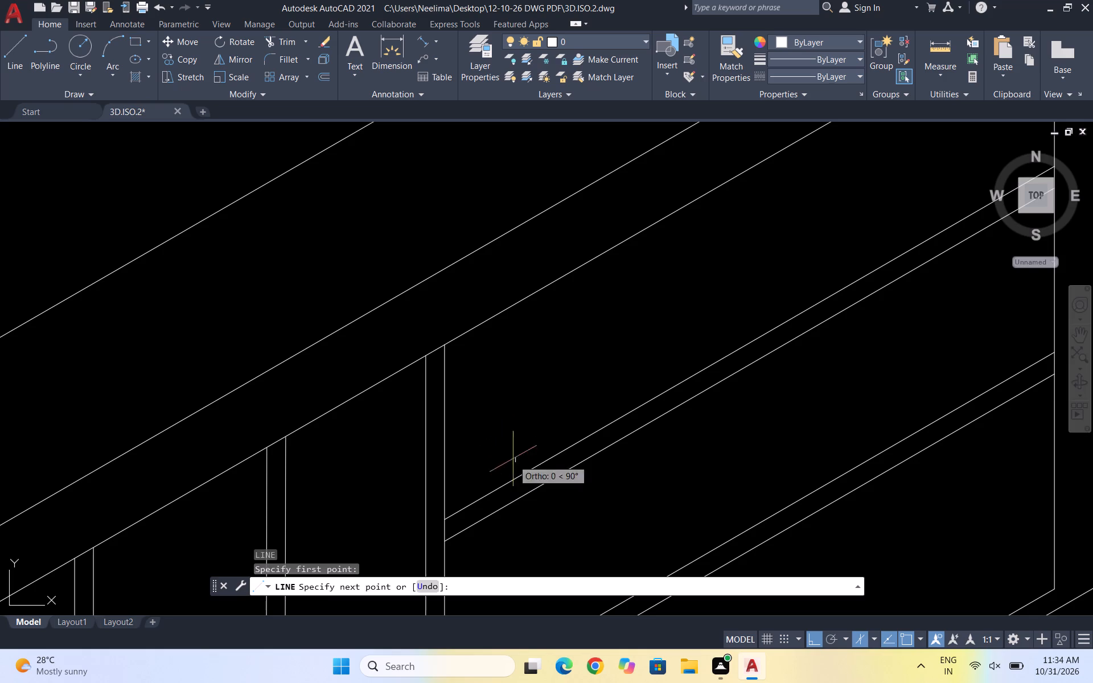
pyautogui.click(517, 380)
pyautogui.press('Escape')
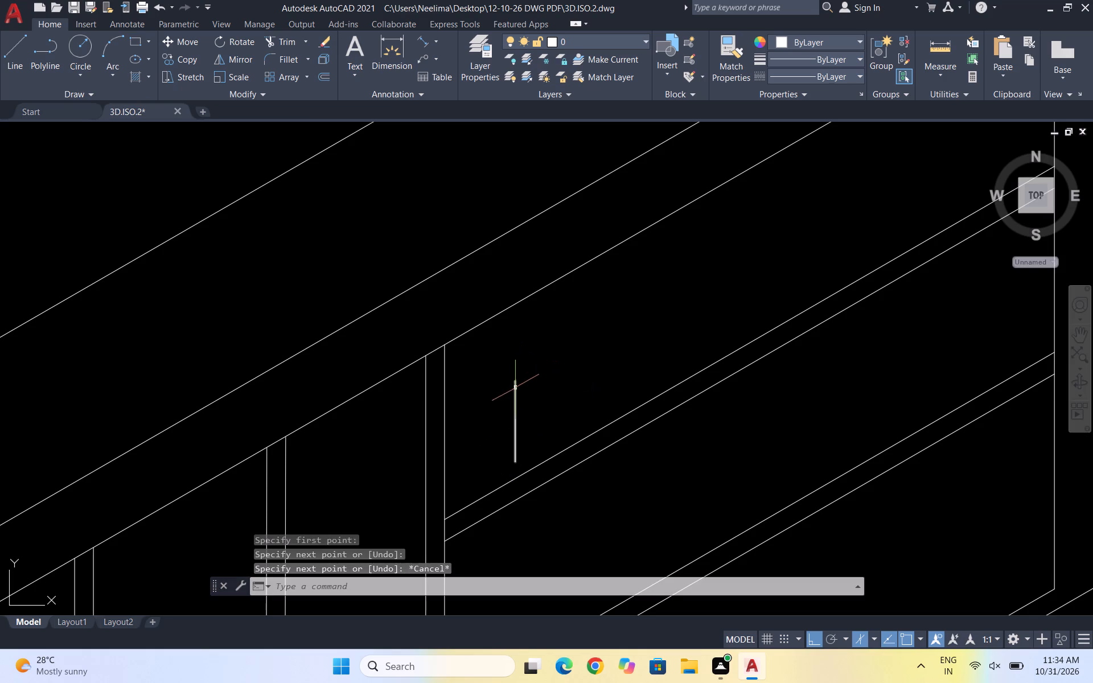
# Copy the short vertical line about 3 units along the 30° shelf direction to form the box's second front edge.
pyautogui.click(514, 393)
pyautogui.write('CO')
pyautogui.press('Return')
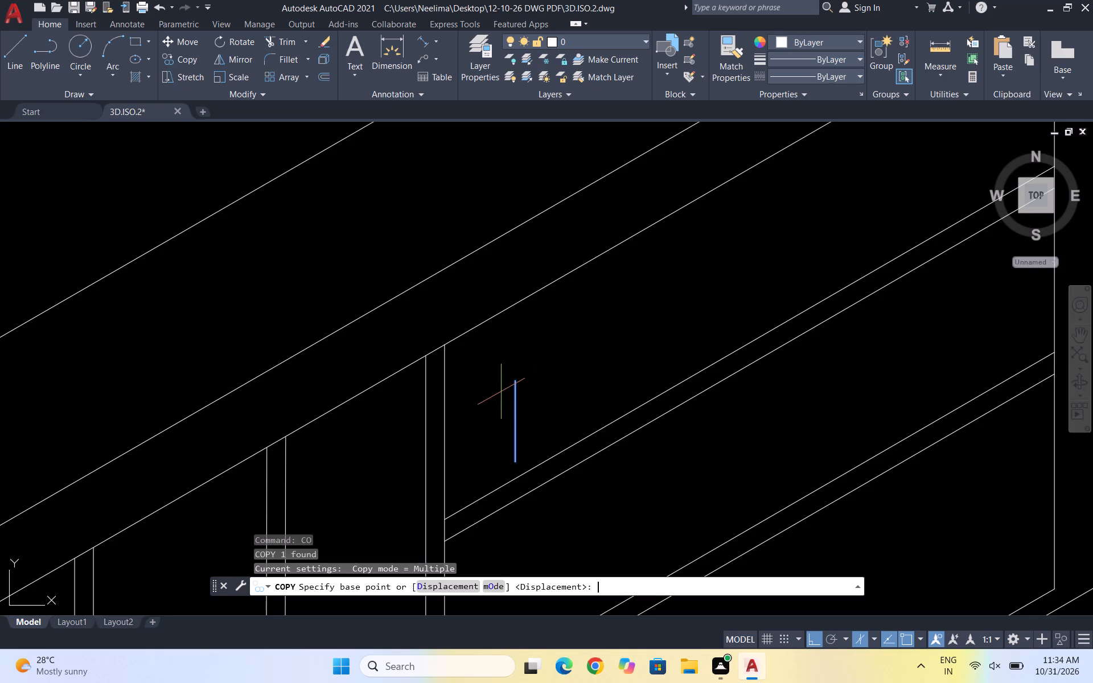
pyautogui.click(519, 379)
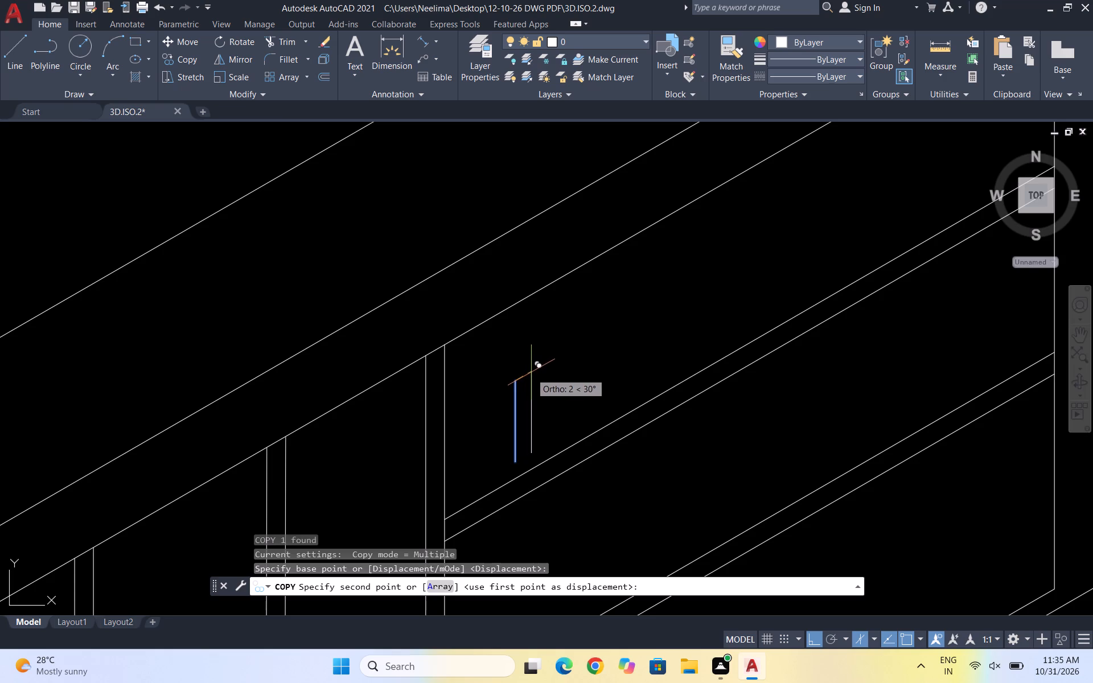
pyautogui.click(540, 368)
pyautogui.press('Escape')
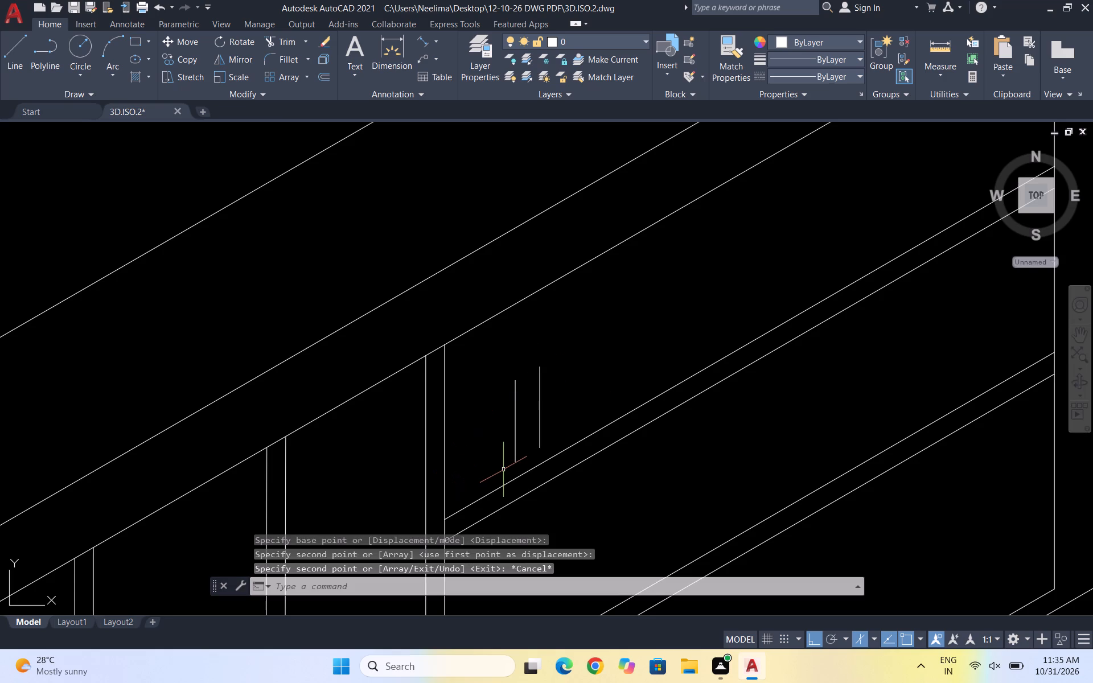
# On the left isoplane, draw a line receding backward from the top end of the copied vertical edge.
pyautogui.press('l')
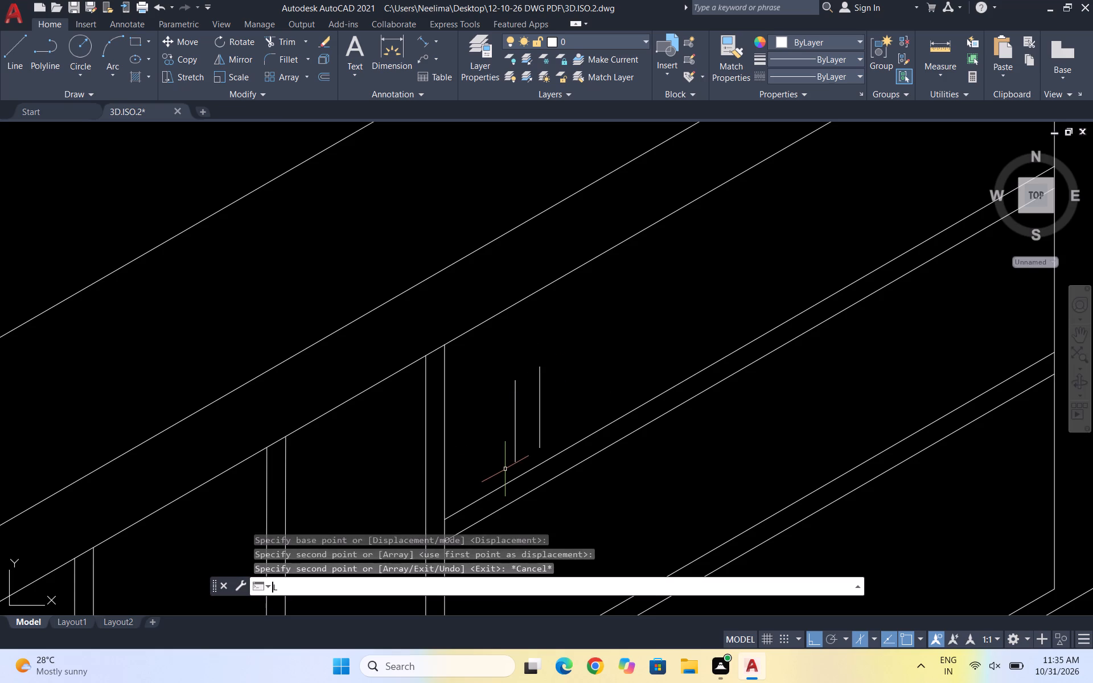
pyautogui.press('Return')
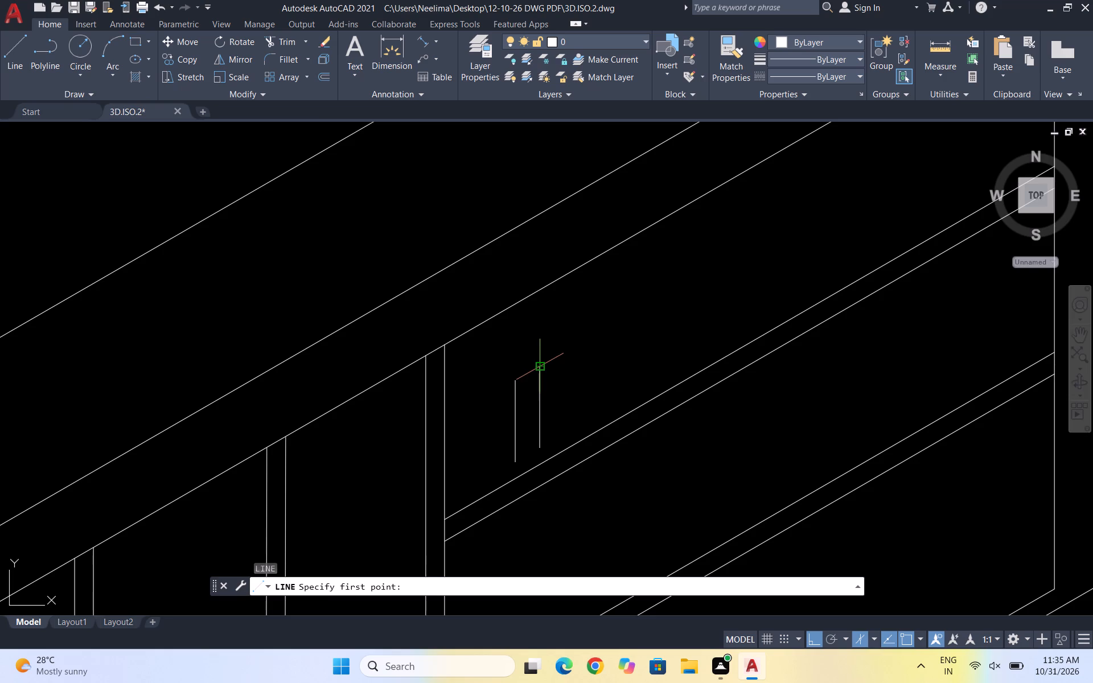
pyautogui.click(539, 365)
pyautogui.press('F5')
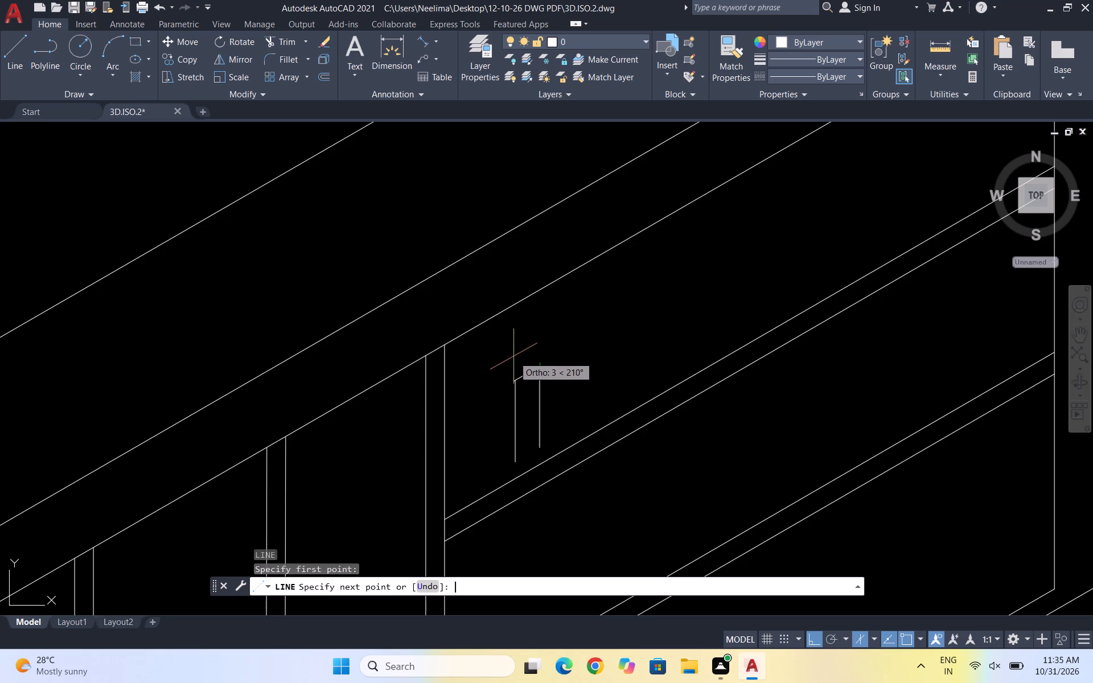
pyautogui.scroll(1, 509, 358)
pyautogui.click(503, 343)
pyautogui.press('Escape')
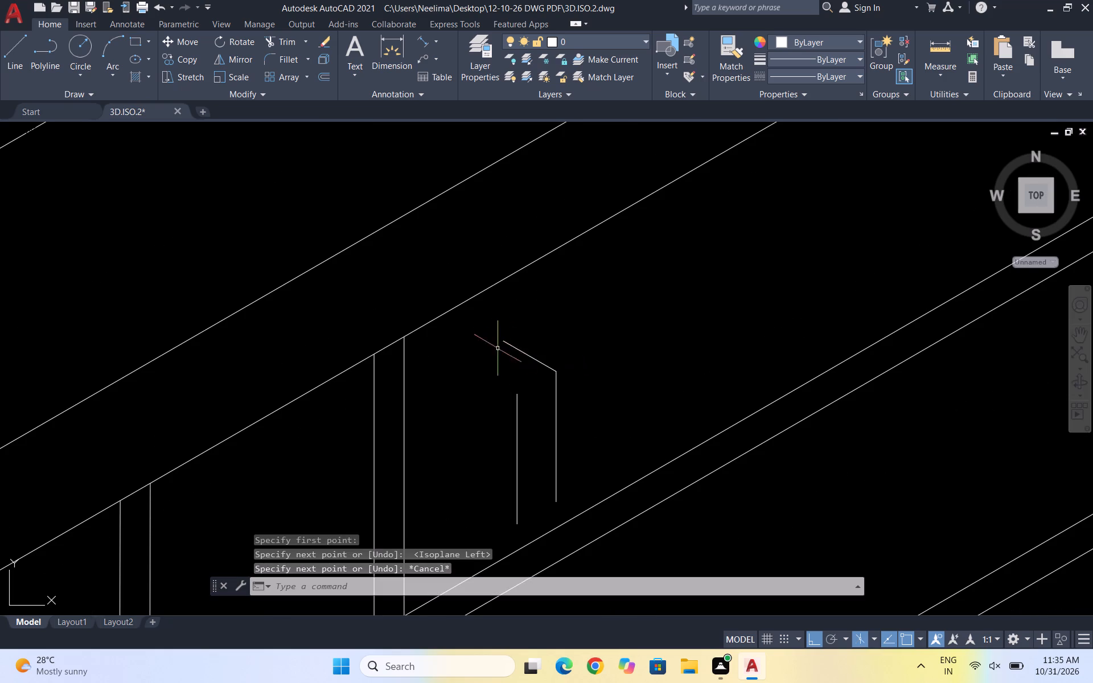
# Copy the receding top edge onto the top end of the first vertical edge.
pyautogui.click(540, 348)
pyautogui.click(523, 356)
pyautogui.write('CO')
pyautogui.press('Return')
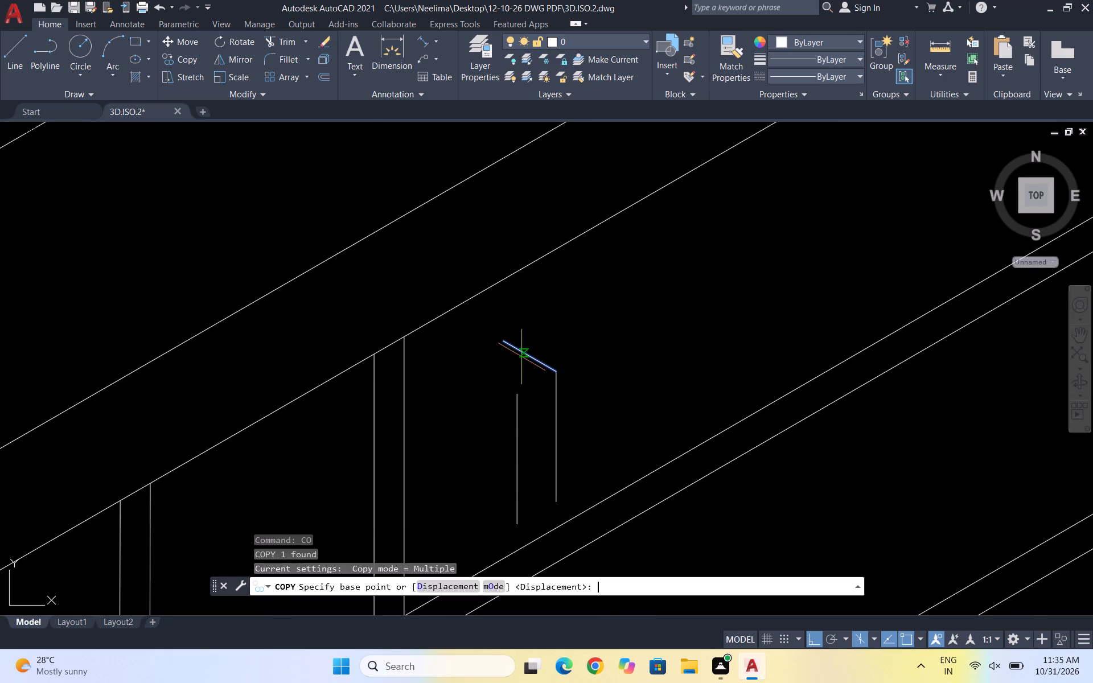
pyautogui.click(553, 372)
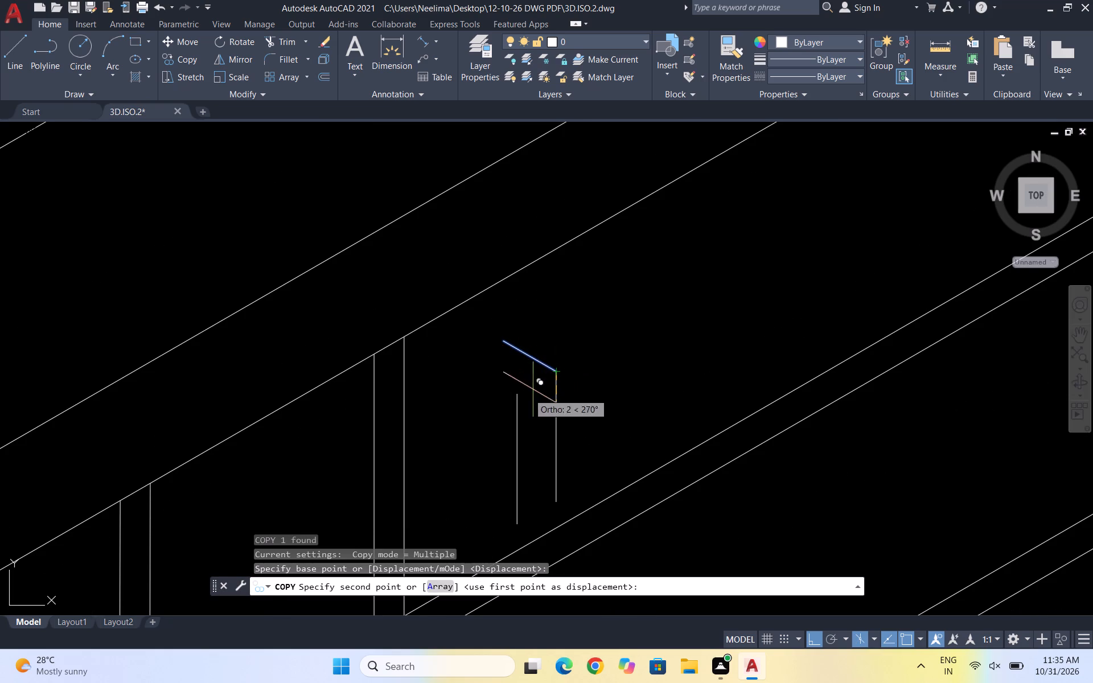
pyautogui.click(520, 398)
pyautogui.press('Escape')
pyautogui.press('Escape')
pyautogui.press('Escape')
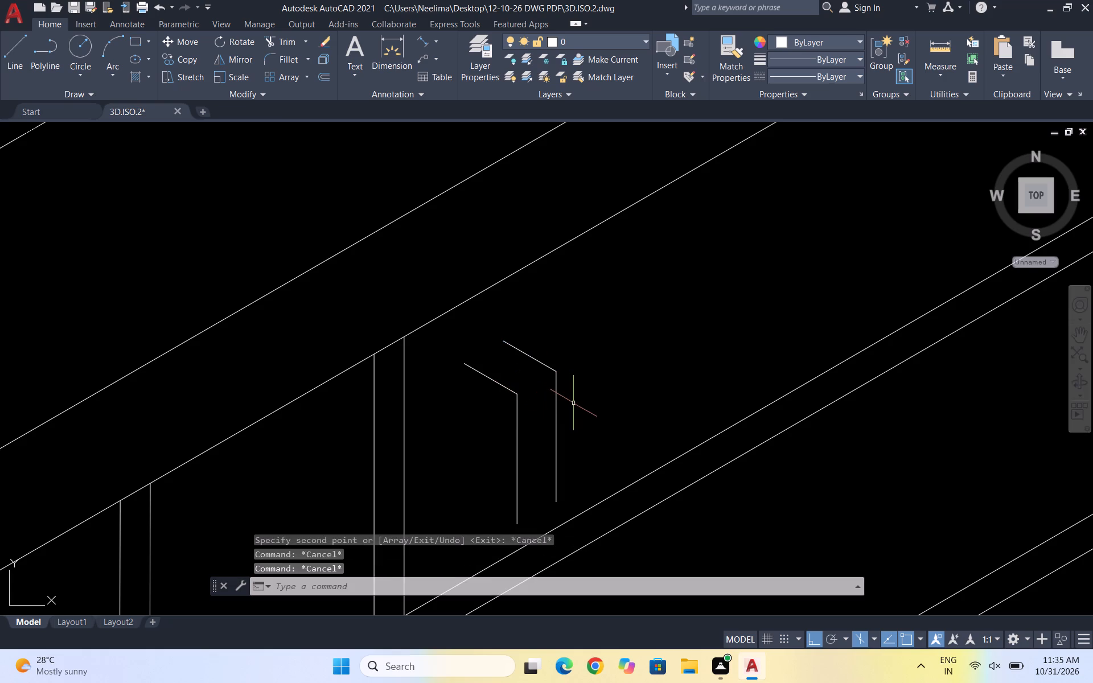
# Draw a line joining the back ends of the two receding top edges.
pyautogui.press('l')
pyautogui.press('Return')
pyautogui.click(461, 365)
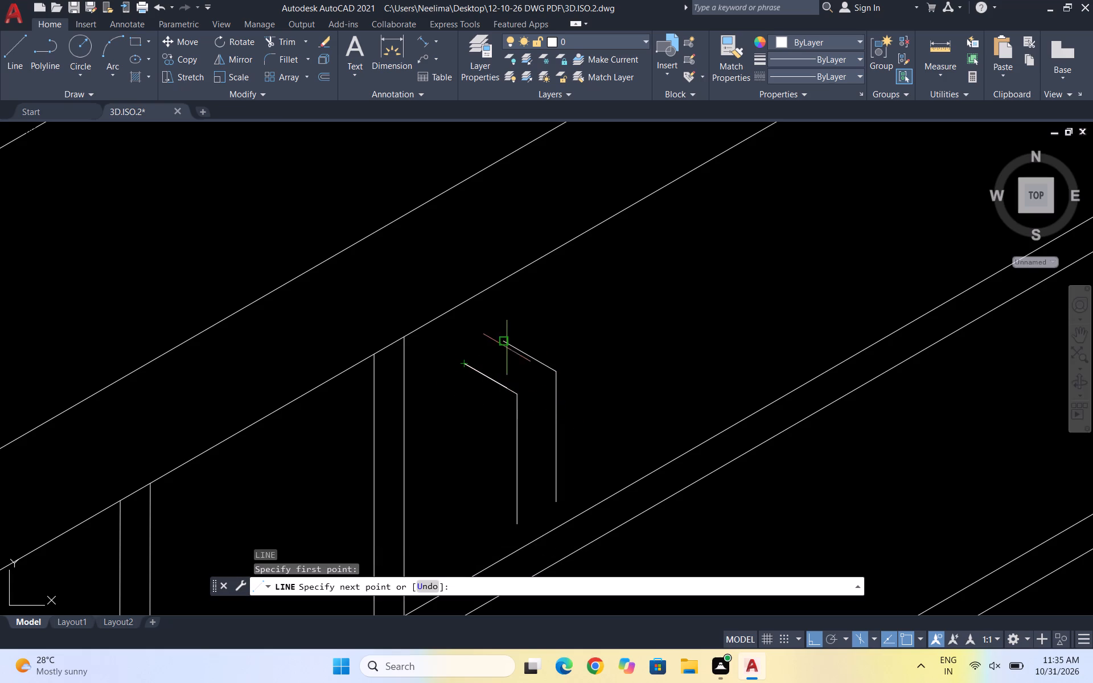
pyautogui.click(507, 344)
pyautogui.press('Escape')
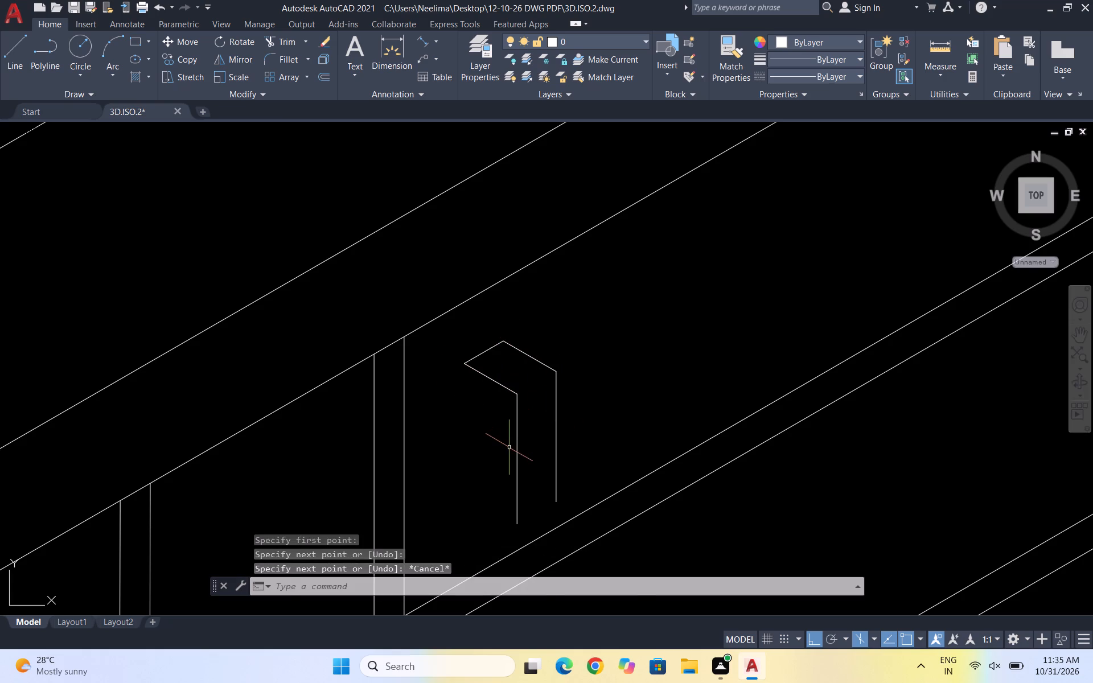
# Copy the first vertical front edge to the back end of its receding top edge.
pyautogui.scroll(1, 509, 447)
pyautogui.press('Escape')
pyautogui.click(541, 442)
pyautogui.click(443, 437)
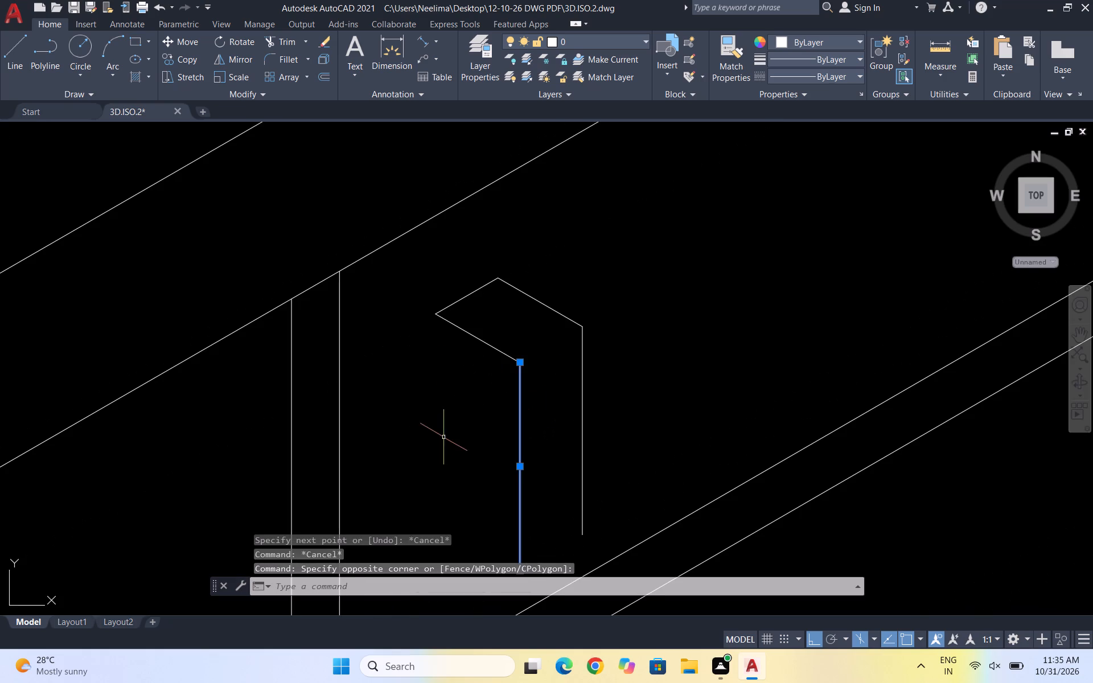
pyautogui.write('CO')
pyautogui.press('Return')
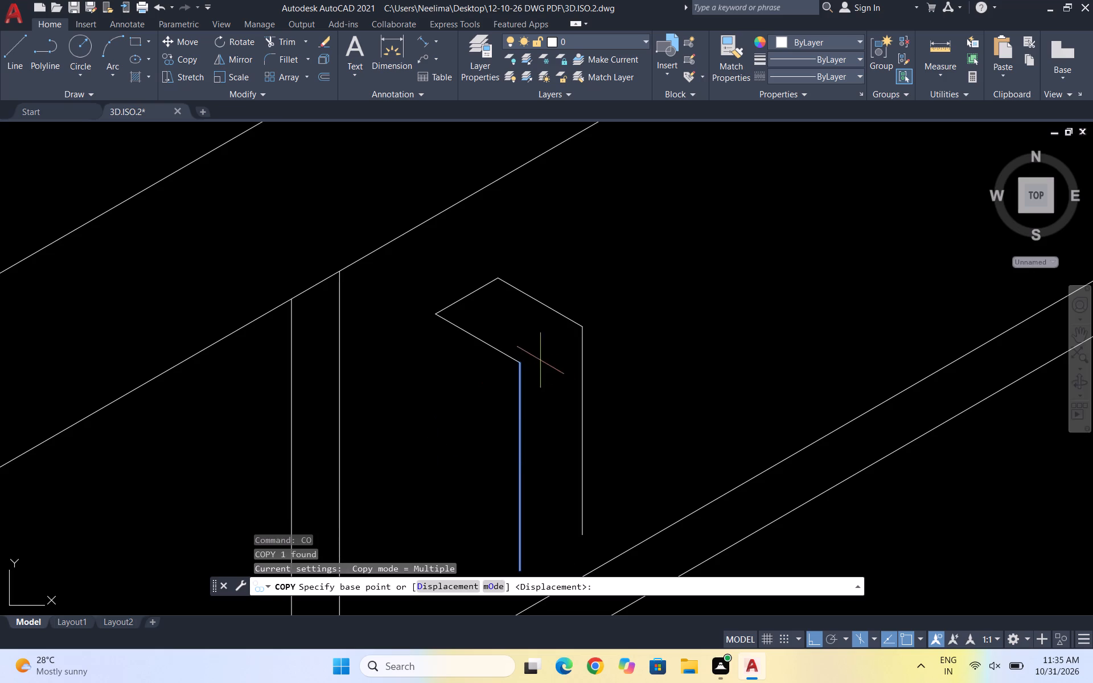
pyautogui.click(520, 365)
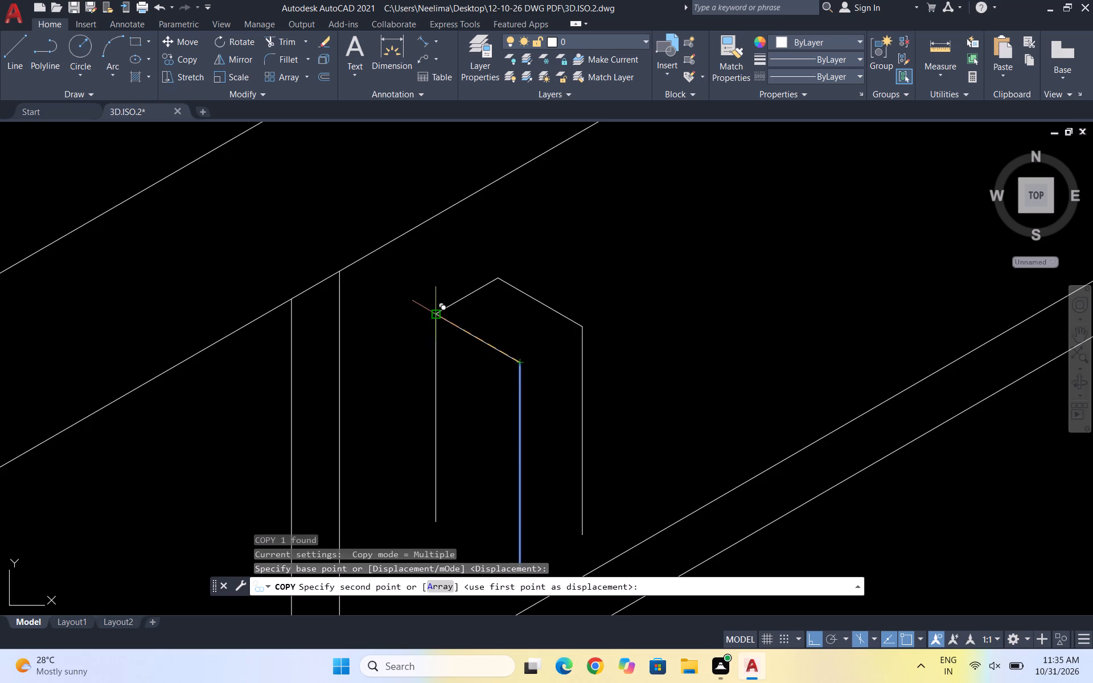
pyautogui.click(432, 316)
pyautogui.press('Escape')
# Draw a line between the tops of the nearest and right vertical edges to close the box's top face.
pyautogui.press('l')
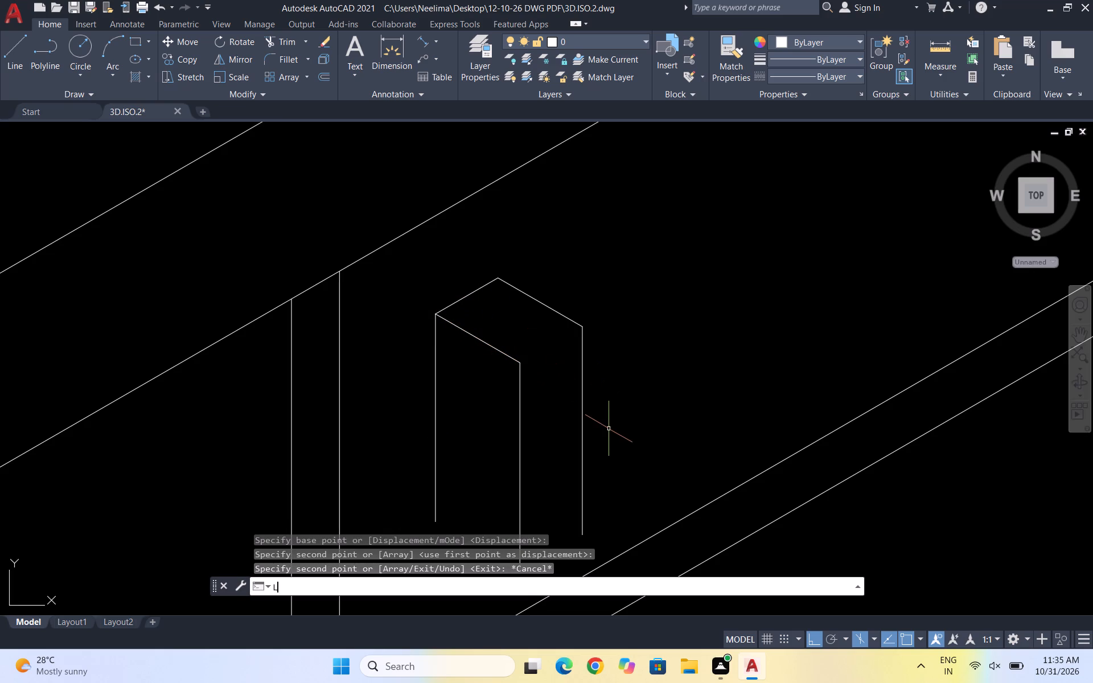
pyautogui.press('Return')
pyautogui.click(521, 367)
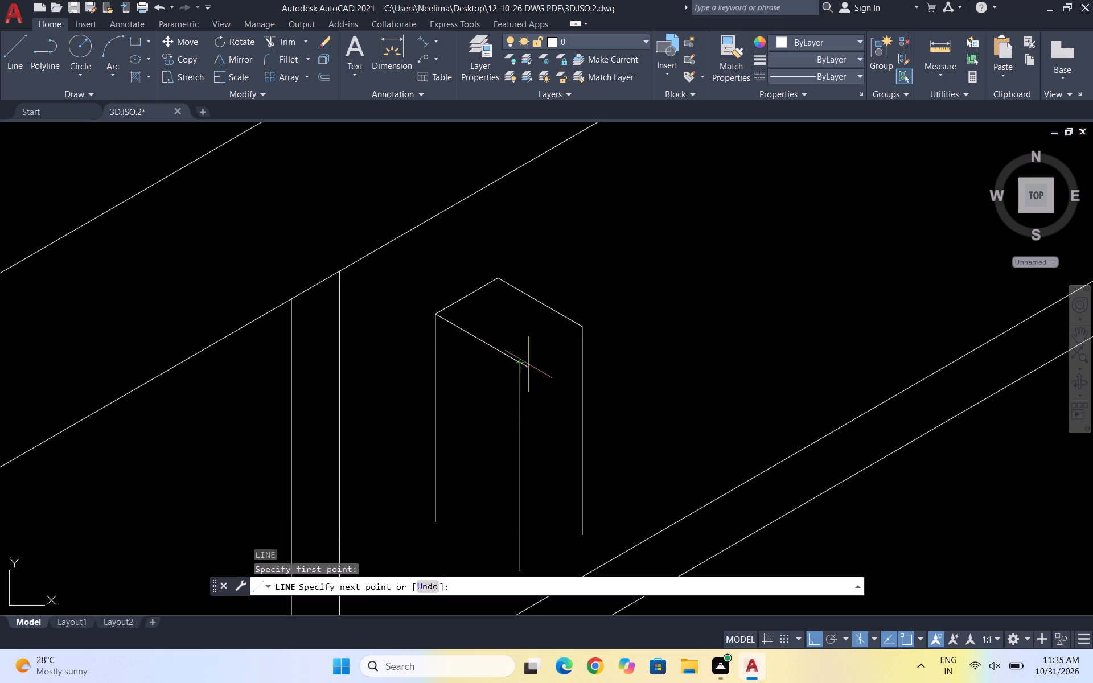
pyautogui.click(578, 327)
pyautogui.press('Escape')
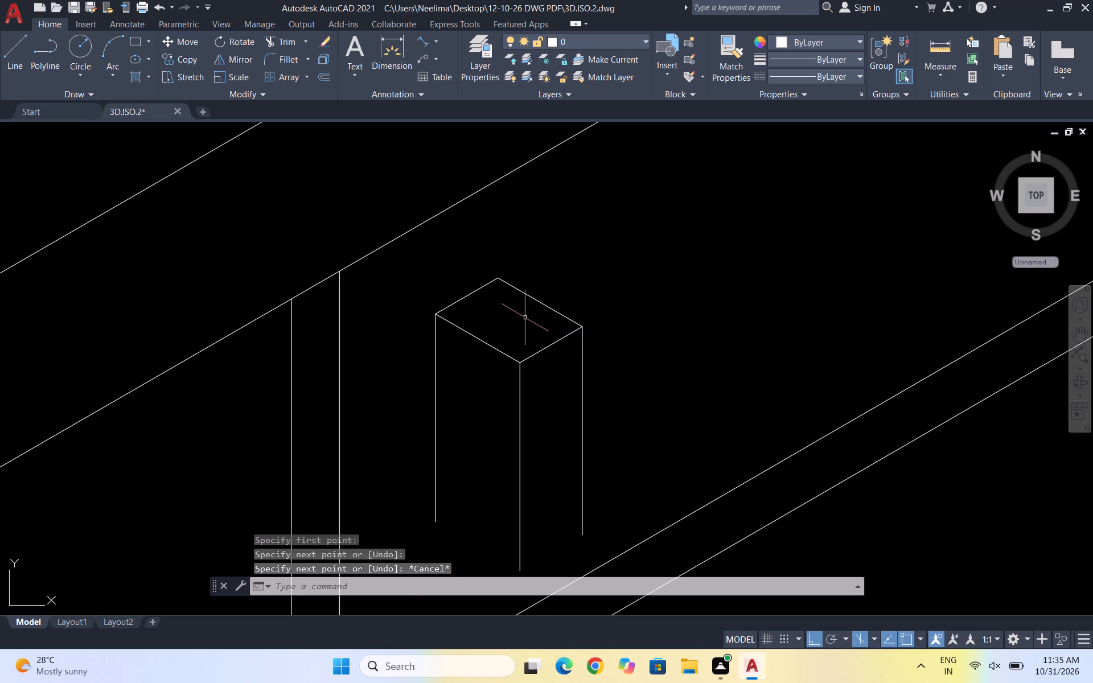
# Copy the box's front-right top edge down to the bottom end of its nearest vertical edge.
pyautogui.scroll(-1, 516, 318)
pyautogui.scroll(1, 531, 404)
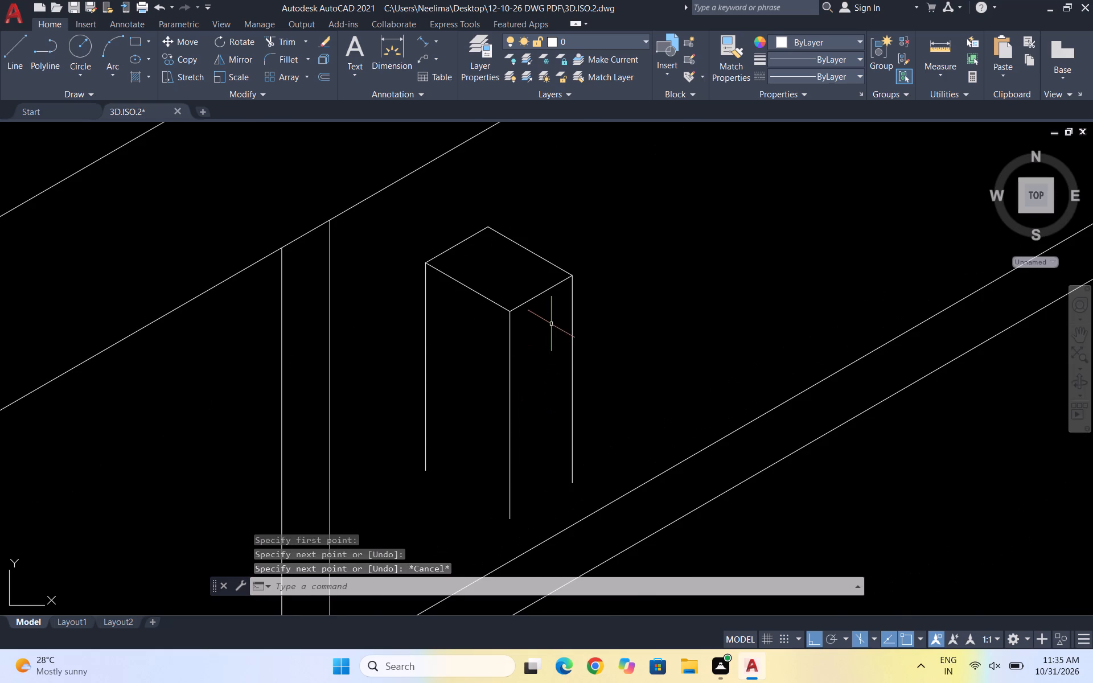
pyautogui.moveTo(551, 324); pyautogui.dragTo(548, 308)
pyautogui.click(541, 289)
pyautogui.write('CO')
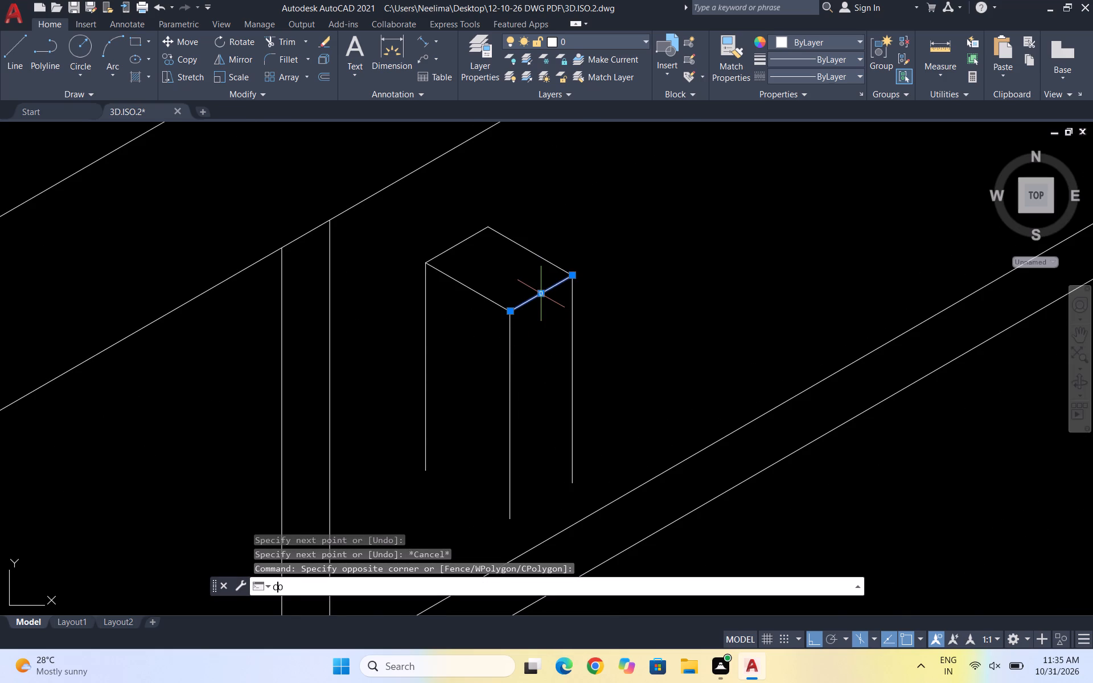
pyautogui.press('Return')
pyautogui.click(512, 310)
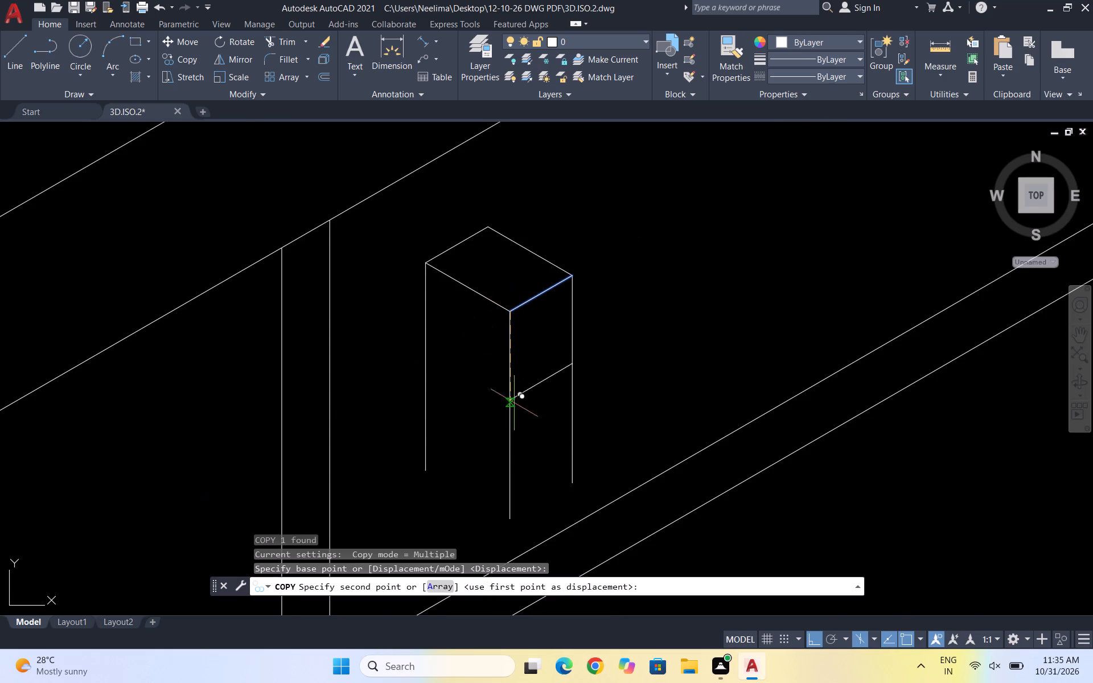
pyautogui.click(507, 516)
pyautogui.press('Escape')
# Draw an arc from the bottom of the box's left vertical edge through the bottom of the nearest edge, extending past it.
pyautogui.press('a')
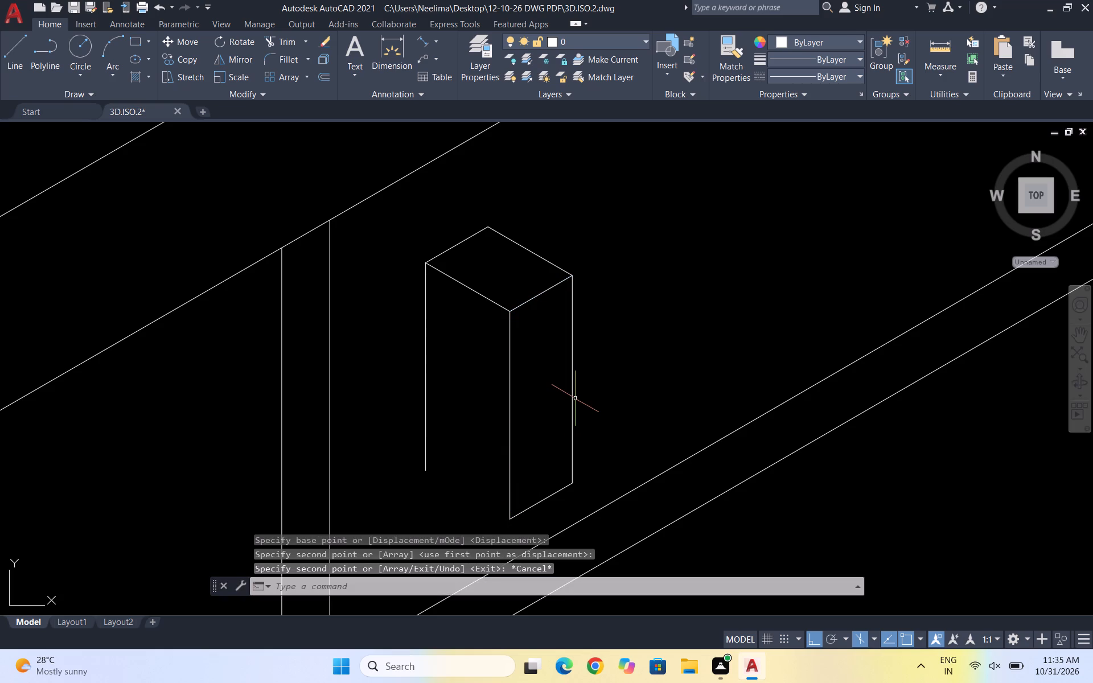
pyautogui.press('Return')
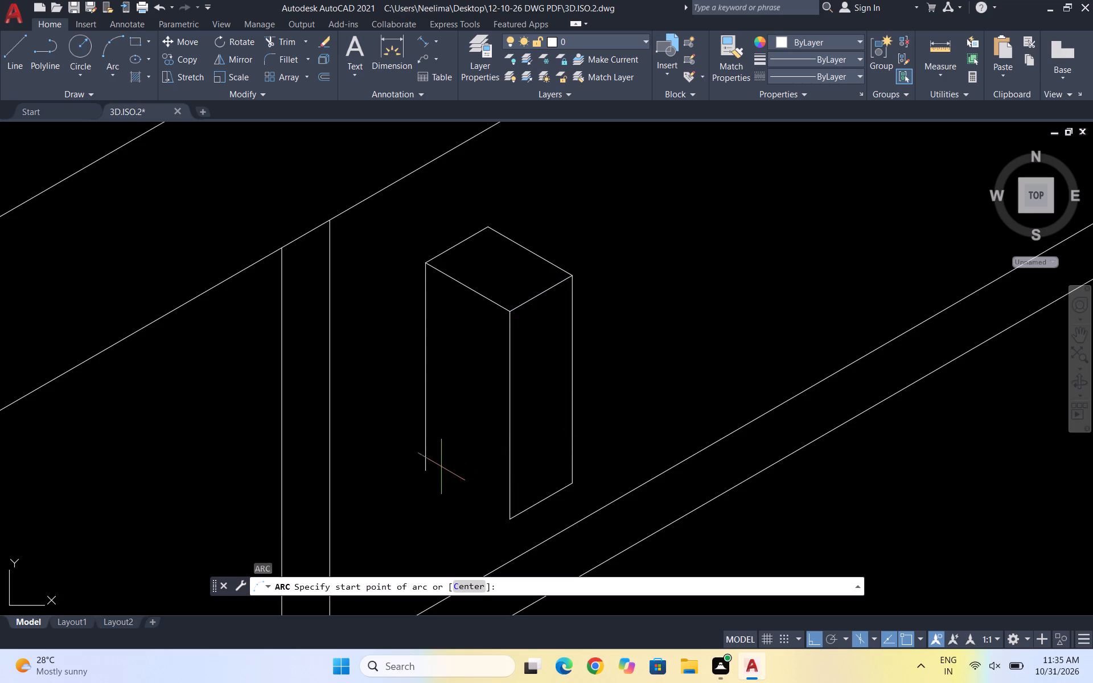
pyautogui.click(422, 473)
pyautogui.click(513, 517)
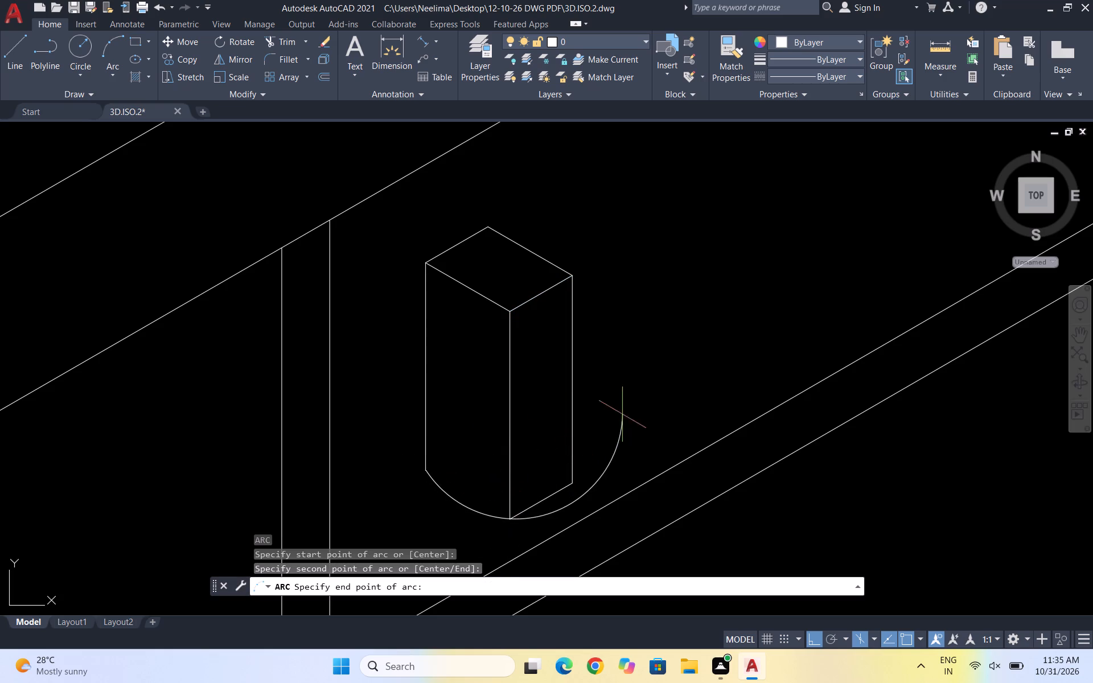
pyautogui.click(623, 386)
pyautogui.press('Escape')
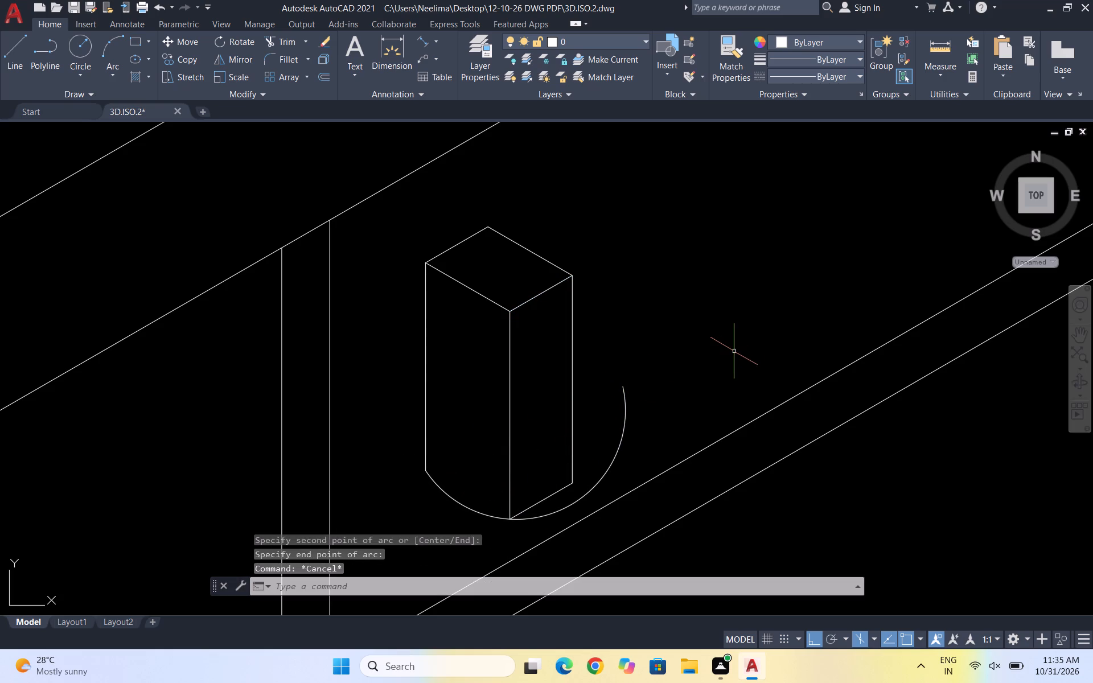
# Trim off the part of the bottom arc that extends past the box's nearest vertical edge.
pyautogui.write('TR')
pyautogui.press('Return')
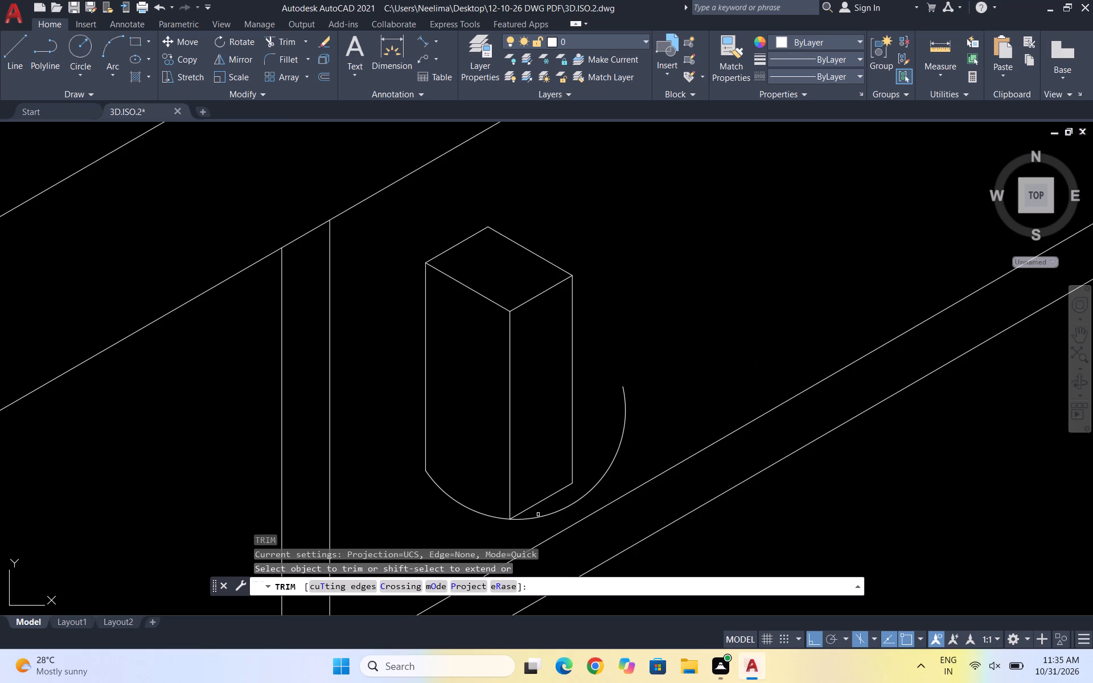
pyautogui.click(538, 515)
pyautogui.click(634, 437)
pyautogui.press('Escape')
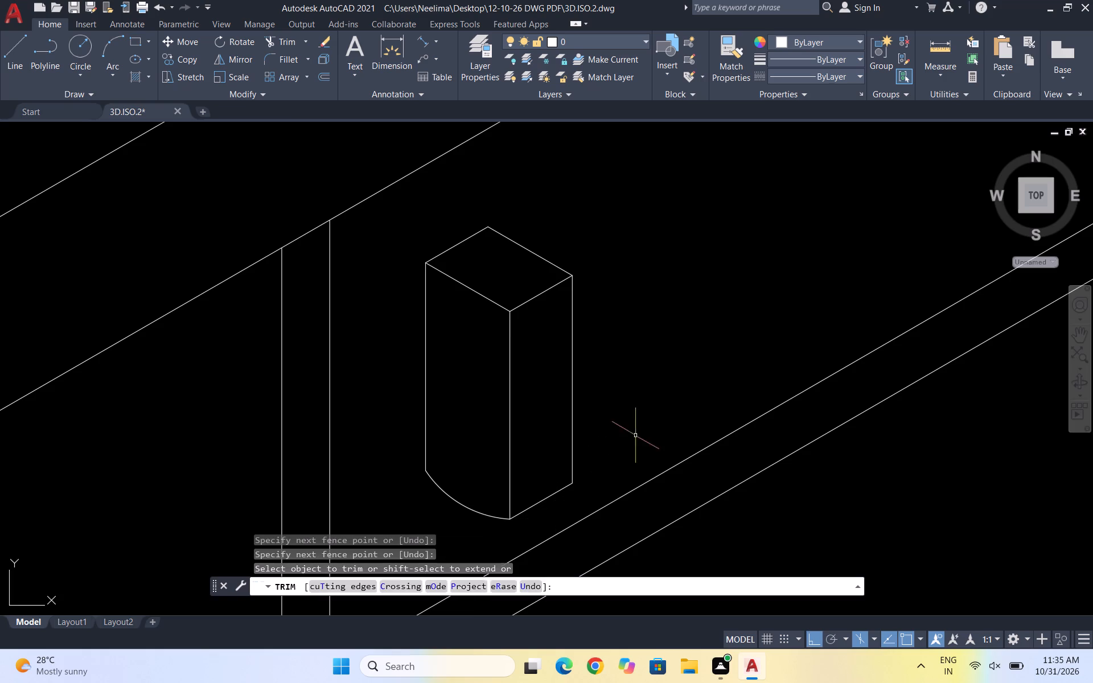
pyautogui.press('Escape')
pyautogui.press('Escape')
pyautogui.press('Escape')
# Draw an arc from the top face's left corner through its nearest corner, extending beyond the box.
pyautogui.press('a')
pyautogui.hotkey('shift', 'Return')
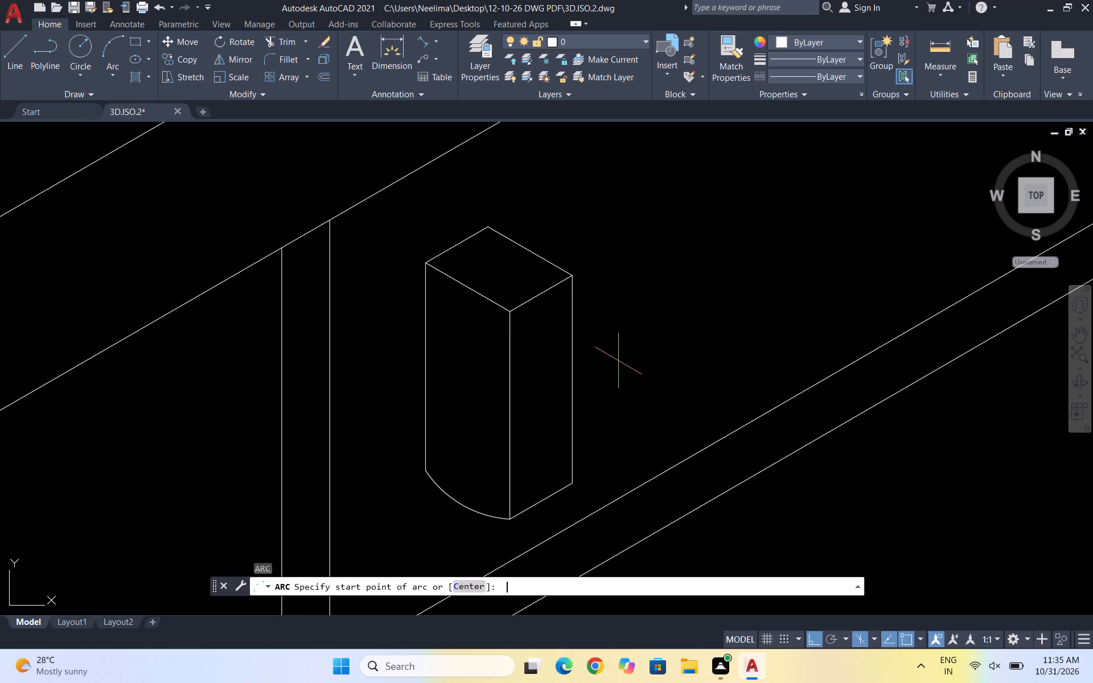
pyautogui.moveTo(428, 261); pyautogui.dragTo(434, 264)
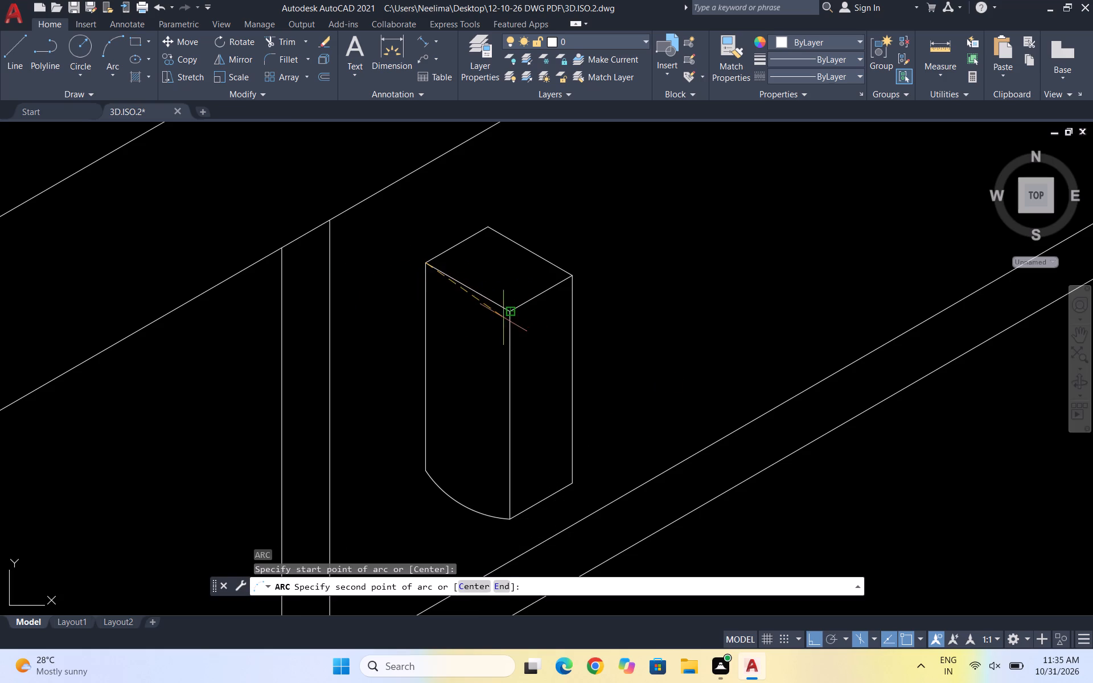
pyautogui.click(509, 311)
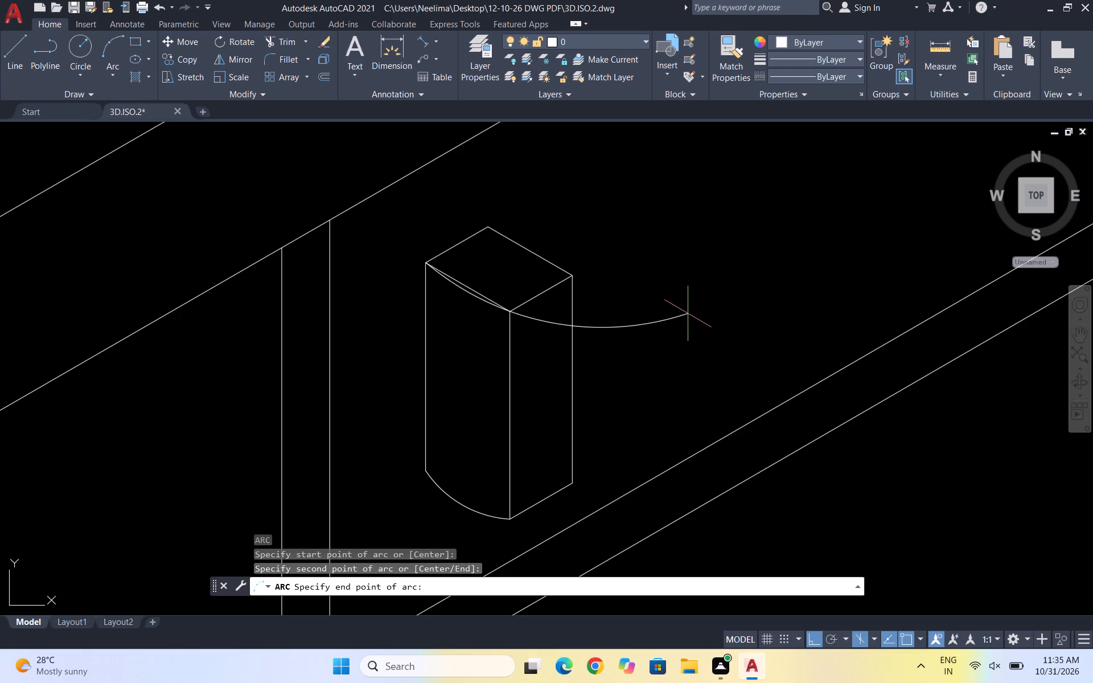
pyautogui.click(679, 318)
pyautogui.press('Escape')
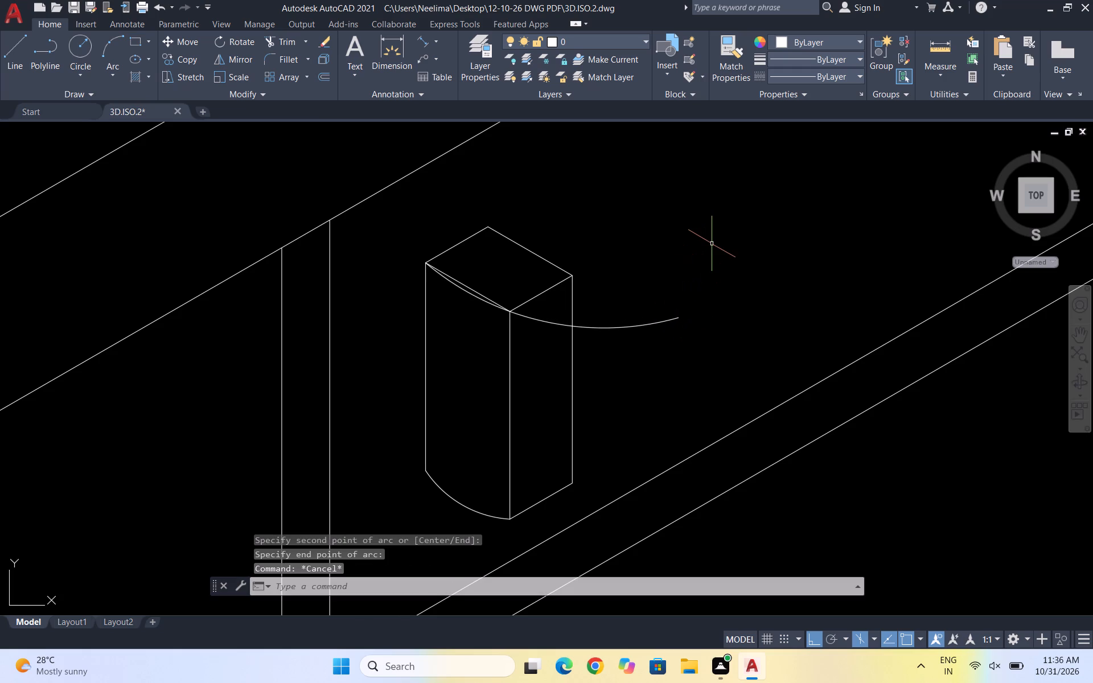
# Trim off the part of the top arc that extends past the top face's nearest corner.
pyautogui.write('TR')
pyautogui.press('Return')
pyautogui.moveTo(541, 334); pyautogui.dragTo(552, 323)
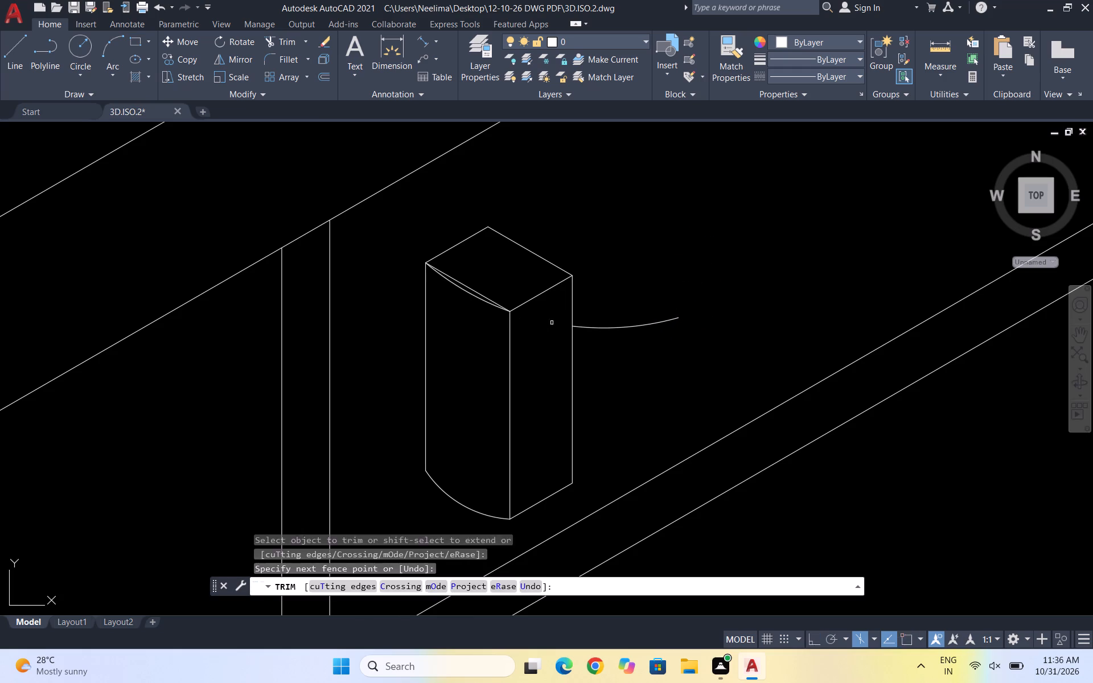
pyautogui.click(556, 314)
pyautogui.click(562, 320)
pyautogui.moveTo(594, 319); pyautogui.dragTo(612, 353)
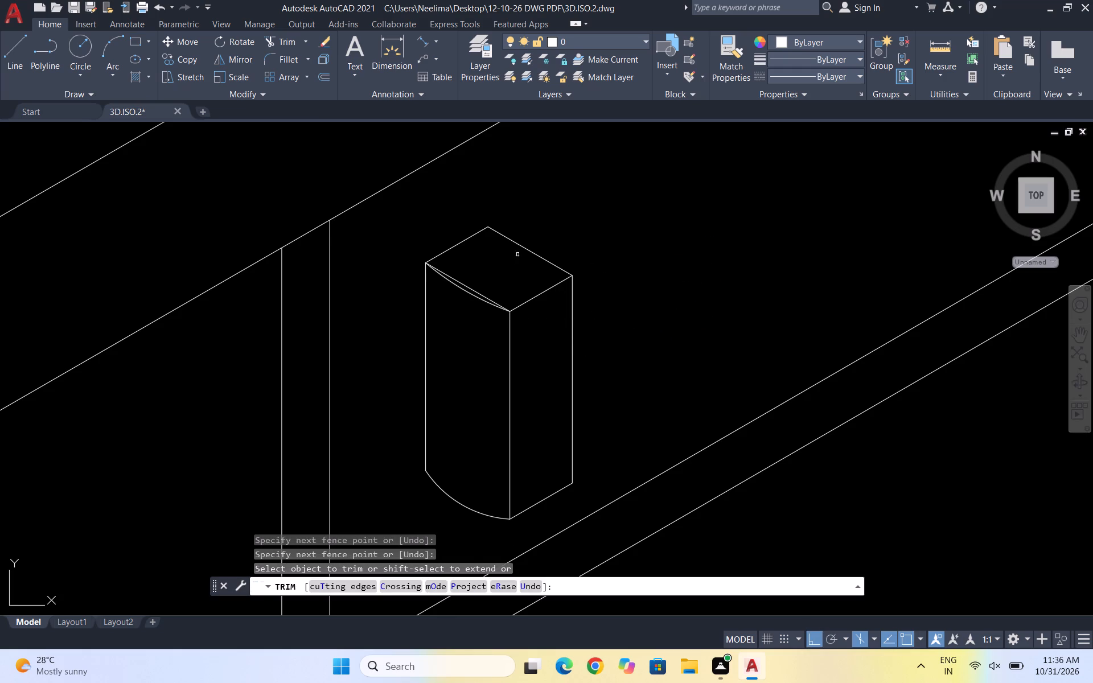
# Trim away the straight front-left top edge, leaving the arc as that side of the top face.
pyautogui.scroll(3, 485, 278)
pyautogui.moveTo(440, 327); pyautogui.dragTo(457, 312)
pyautogui.scroll(-3, 548, 236)
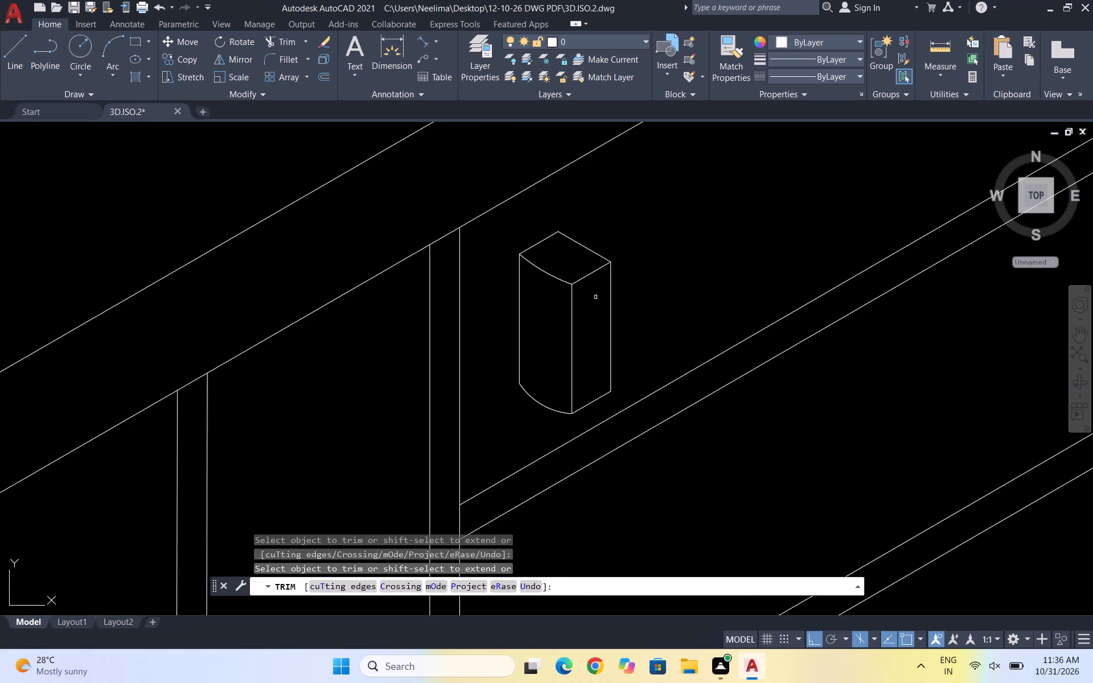
pyautogui.scroll(-1, 597, 292)
pyautogui.press('Escape')
pyautogui.press('Escape')
pyautogui.press('Escape')
pyautogui.press('Escape')
pyautogui.scroll(-2, 666, 241)
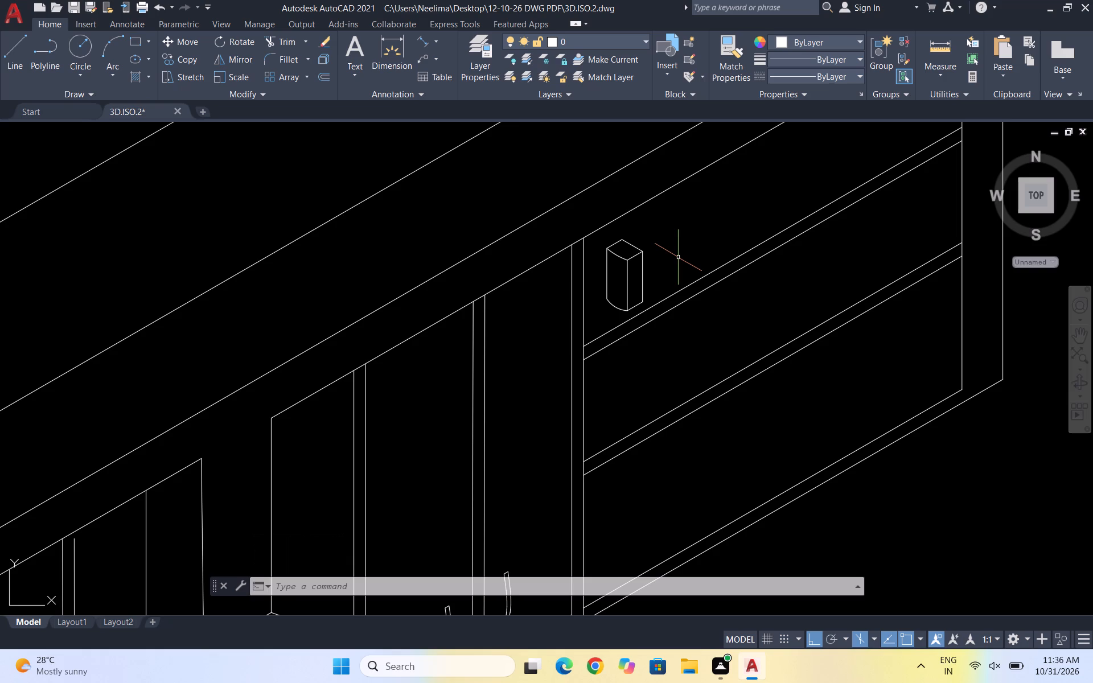
pyautogui.press('Escape')
pyautogui.press('Escape')
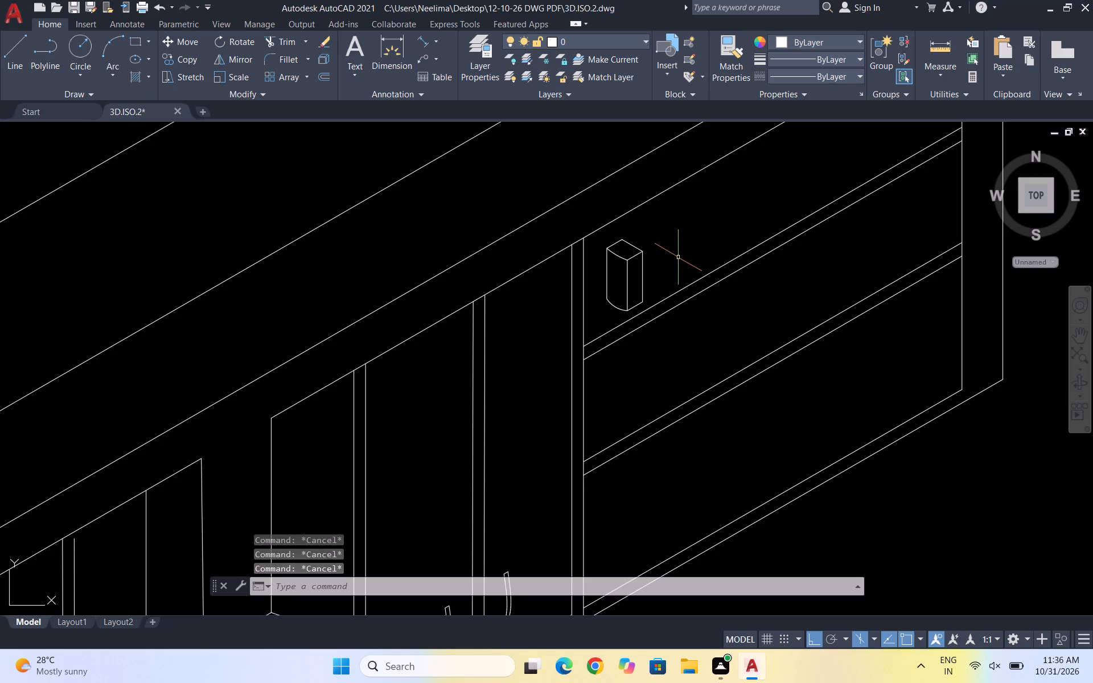
pyautogui.press('Escape')
pyautogui.press('Escape')
pyautogui.press('Escape')
# Draw an arc from the top face's left corner through its back corner, bulging outward and extending past the box.
pyautogui.press('a')
pyautogui.press('Return')
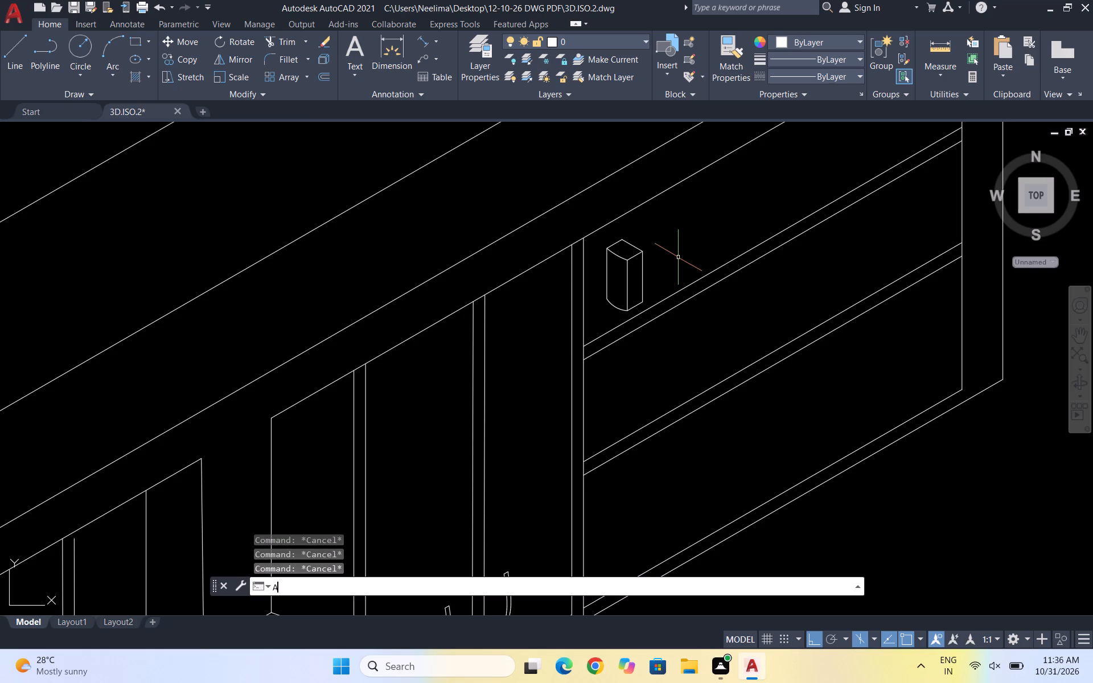
pyautogui.scroll(2, 636, 240)
pyautogui.scroll(1, 565, 260)
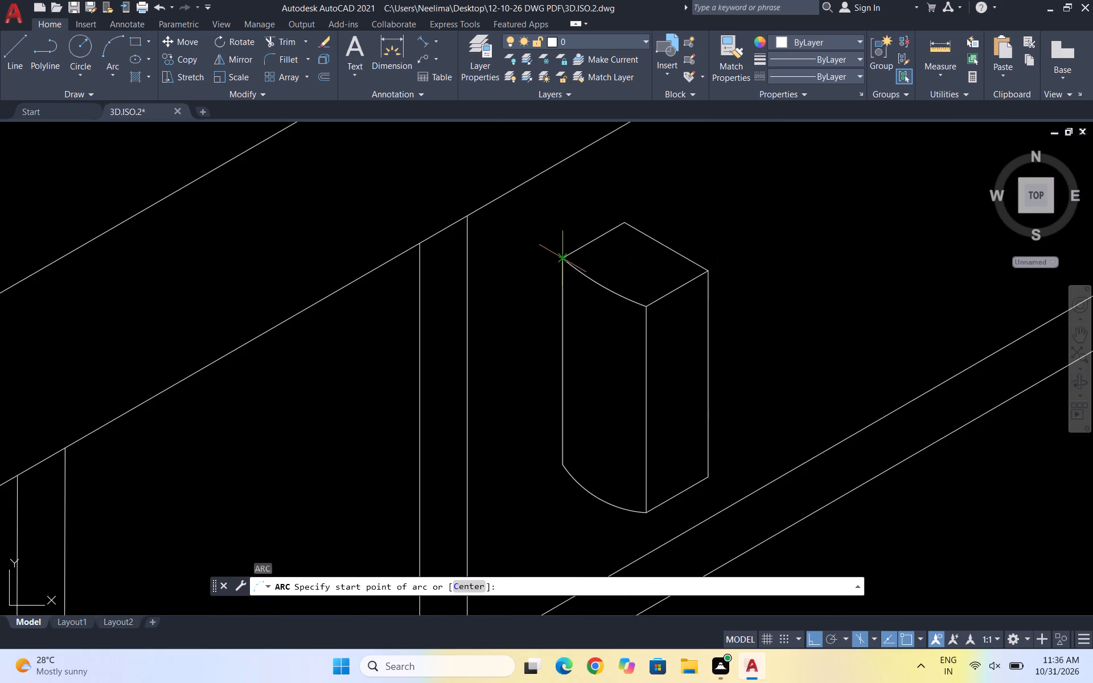
pyautogui.click(563, 261)
pyautogui.click(623, 223)
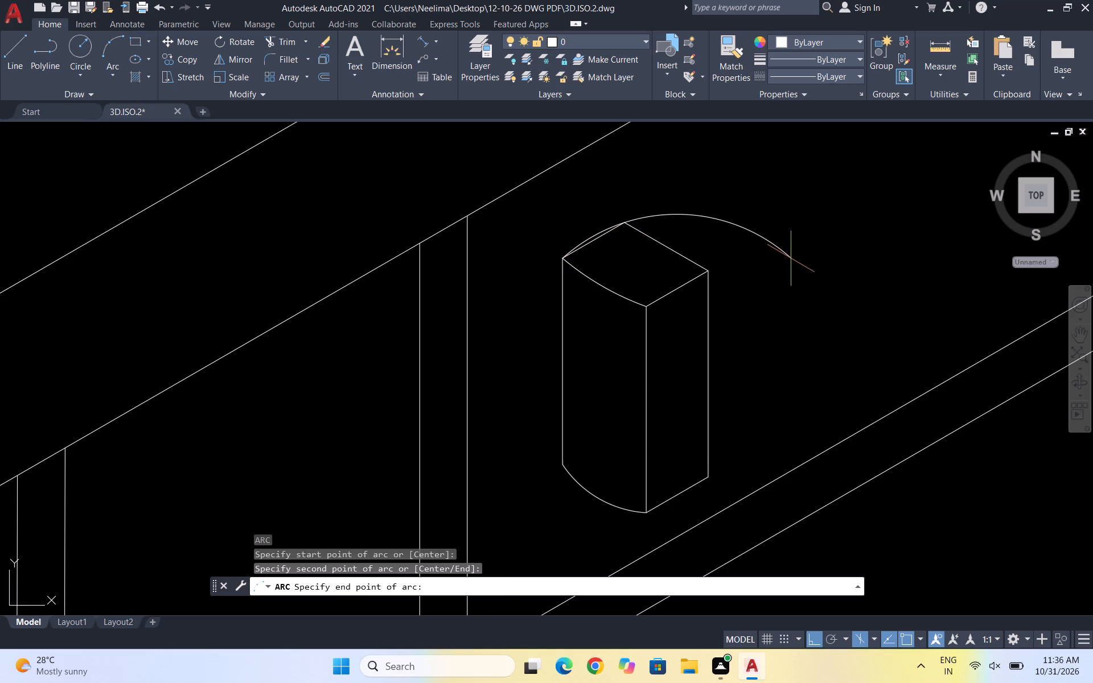
pyautogui.click(775, 259)
pyautogui.press('Escape')
# Trim the back-left arc at the back corner and remove the straight top edge beneath it.
pyautogui.write('TR')
pyautogui.press('Return')
pyautogui.moveTo(691, 234); pyautogui.dragTo(712, 208)
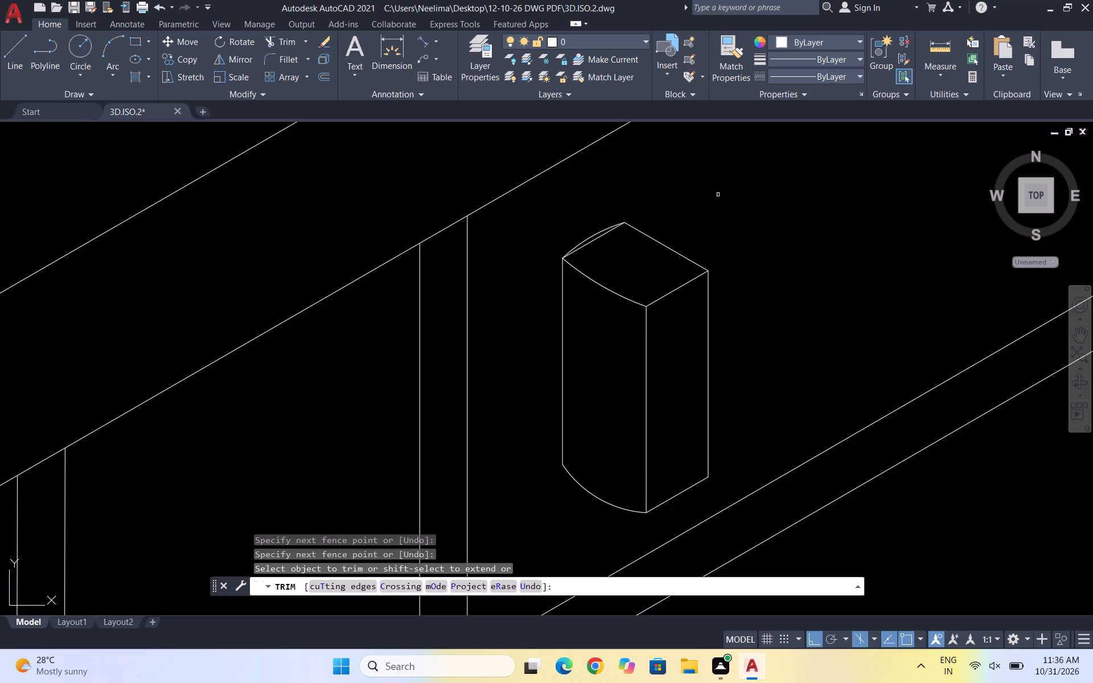
pyautogui.scroll(4, 607, 232)
pyautogui.click(591, 239)
pyautogui.click(580, 234)
pyautogui.scroll(-3, 577, 234)
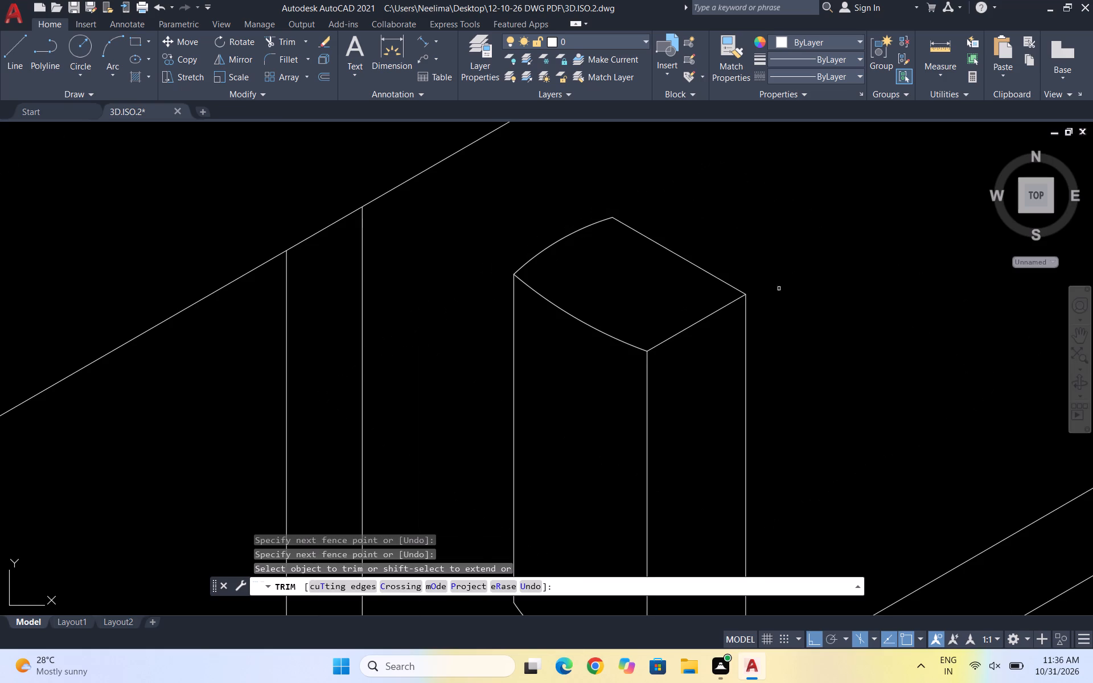
pyautogui.press('Escape')
pyautogui.press('Escape')
pyautogui.press('Escape')
pyautogui.press('Escape')
# Draw an arc from the top face's nearest corner through its right corner, bulging outward and extending beyond the box.
pyautogui.press('a')
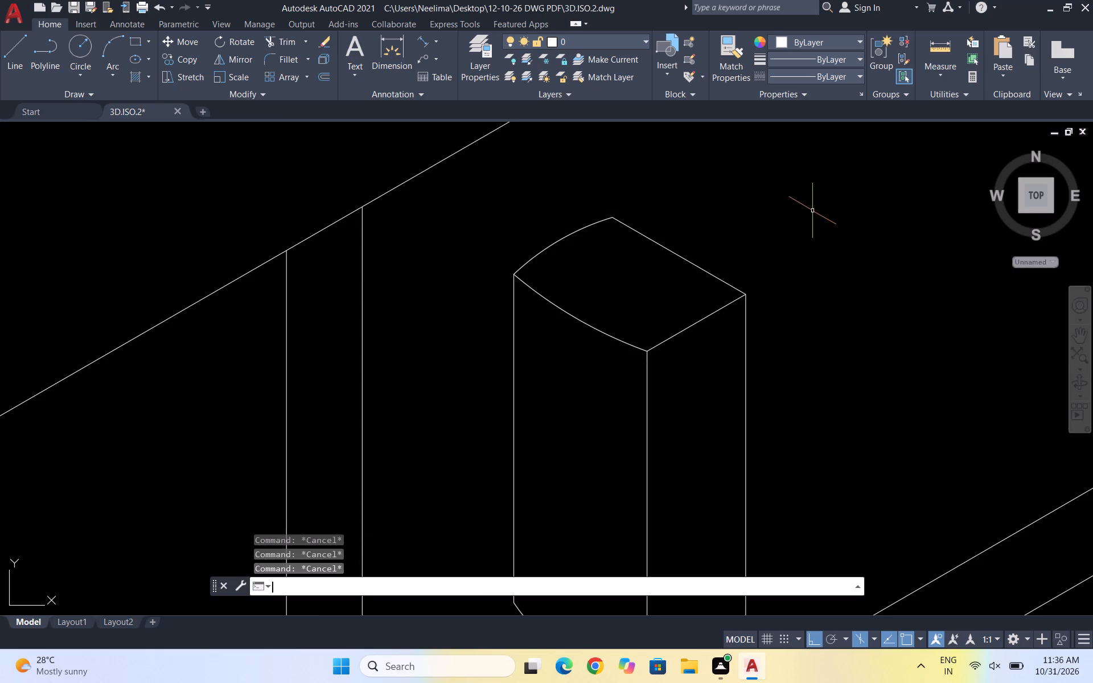
pyautogui.press('Return')
pyautogui.click(646, 351)
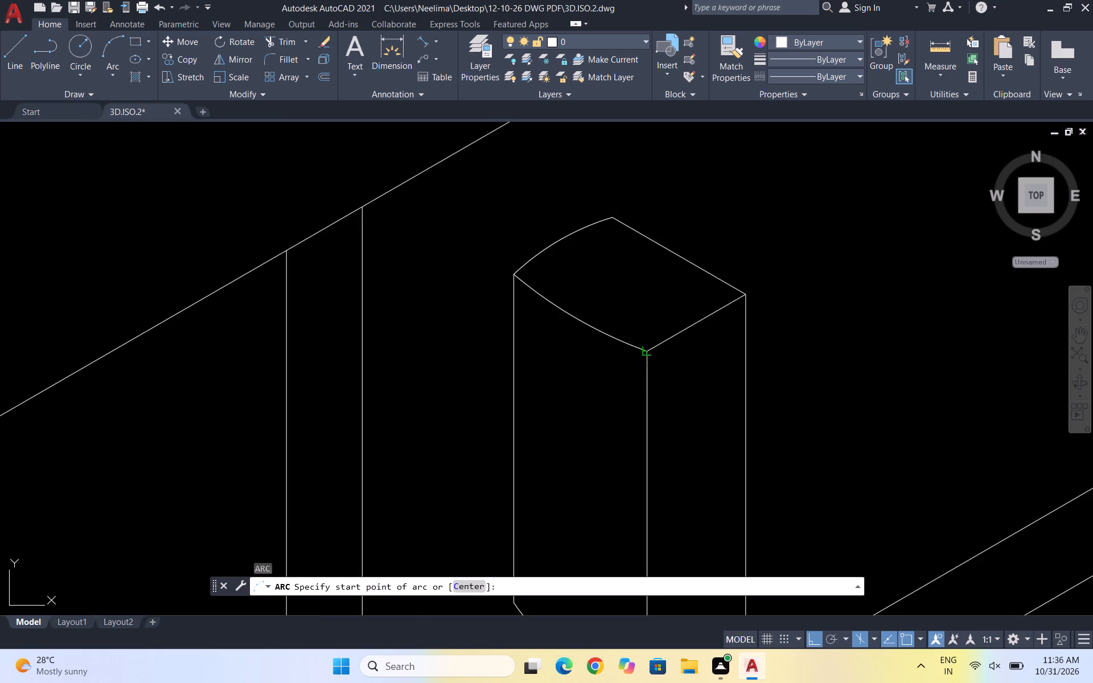
pyautogui.click(743, 296)
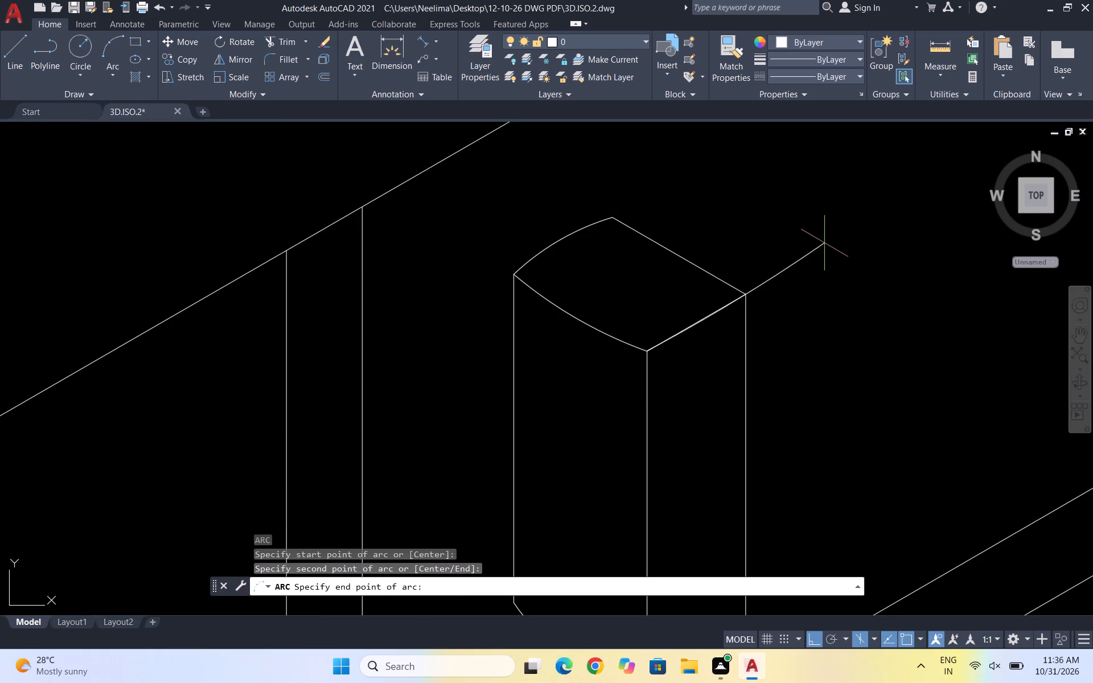
pyautogui.click(810, 203)
pyautogui.press('Escape')
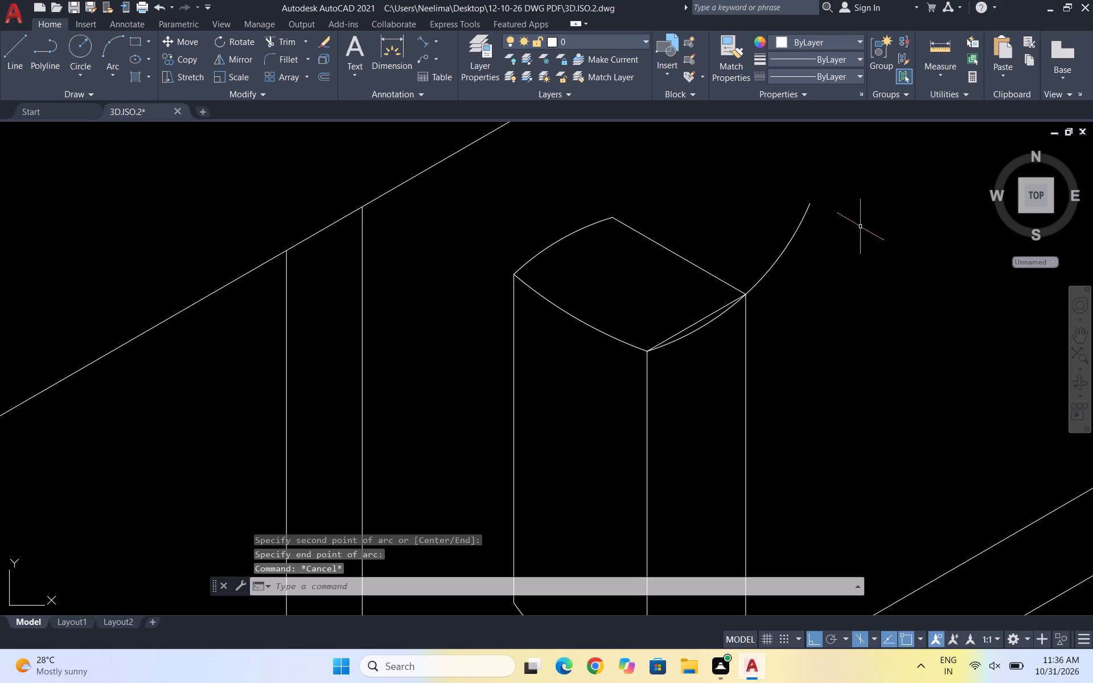
# Trim the front-right arc at the right corner and remove the straight top edge it replaces.
pyautogui.write('TR')
pyautogui.press('Return')
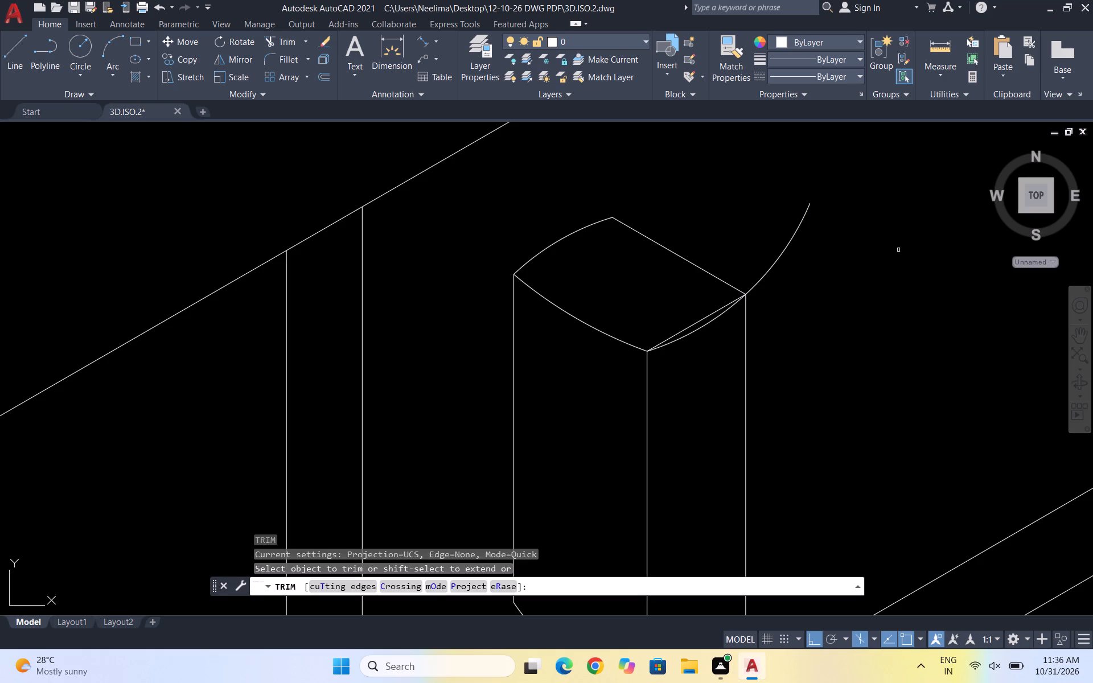
pyautogui.moveTo(766, 241); pyautogui.dragTo(934, 293)
pyautogui.scroll(4, 786, 300)
pyautogui.moveTo(324, 358); pyautogui.dragTo(327, 369)
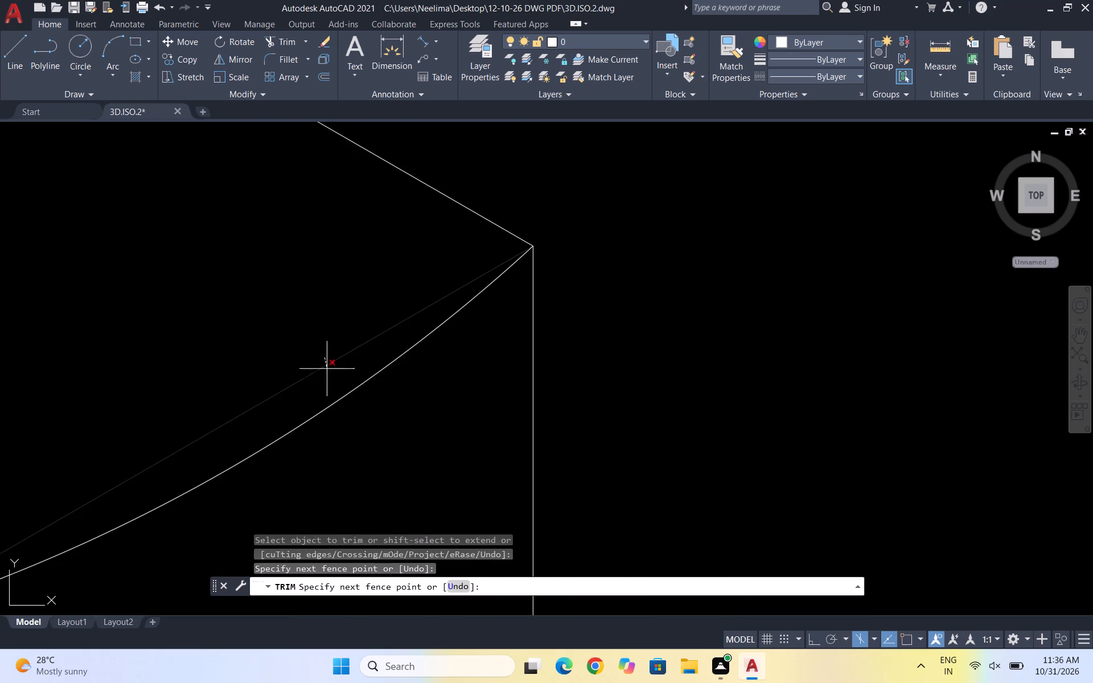
pyautogui.moveTo(321, 374); pyautogui.dragTo(323, 380)
pyautogui.scroll(-4, 655, 114)
pyautogui.scroll(-2, 635, 273)
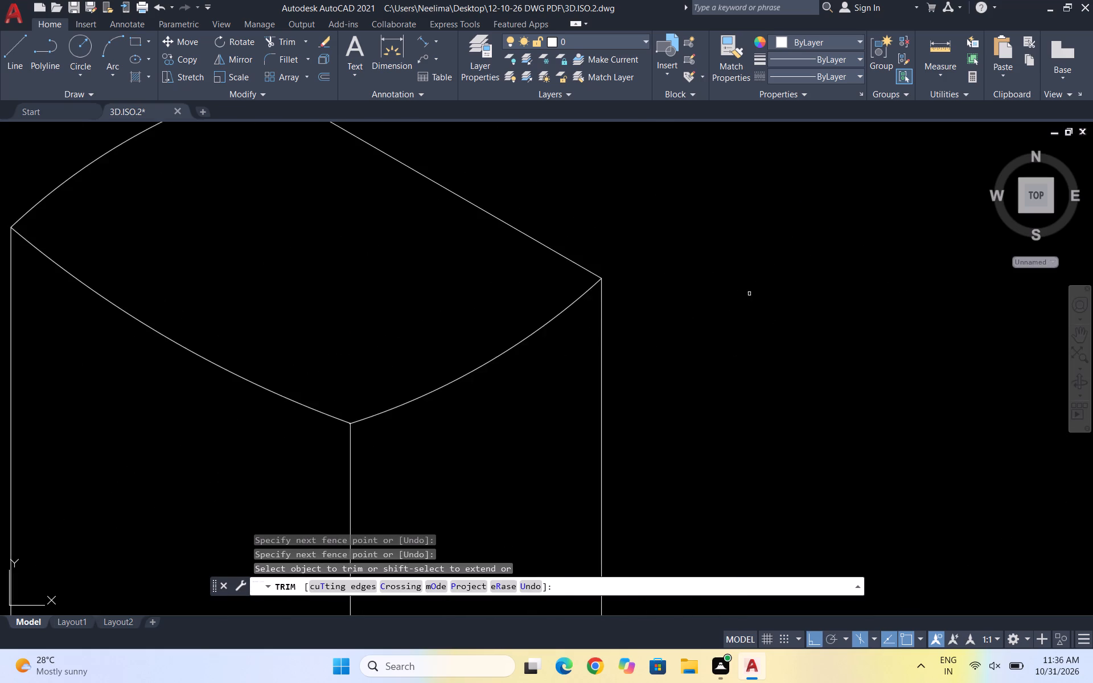
pyautogui.scroll(-3, 726, 297)
pyautogui.press('Escape')
pyautogui.press('Escape')
pyautogui.press('Escape')
pyautogui.press('Escape')
pyautogui.press('Escape')
# Draw an arc from the top face's back corner through its right corner, bulging outward and extending well past the box.
pyautogui.press('a')
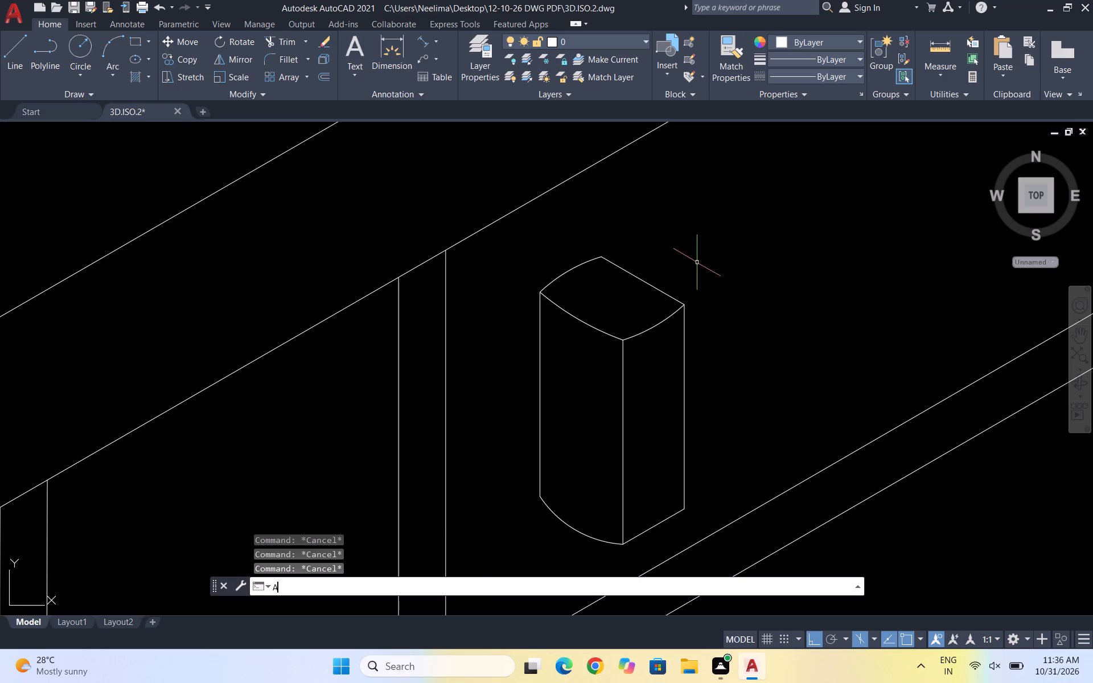
pyautogui.press('Return')
pyautogui.scroll(3, 608, 270)
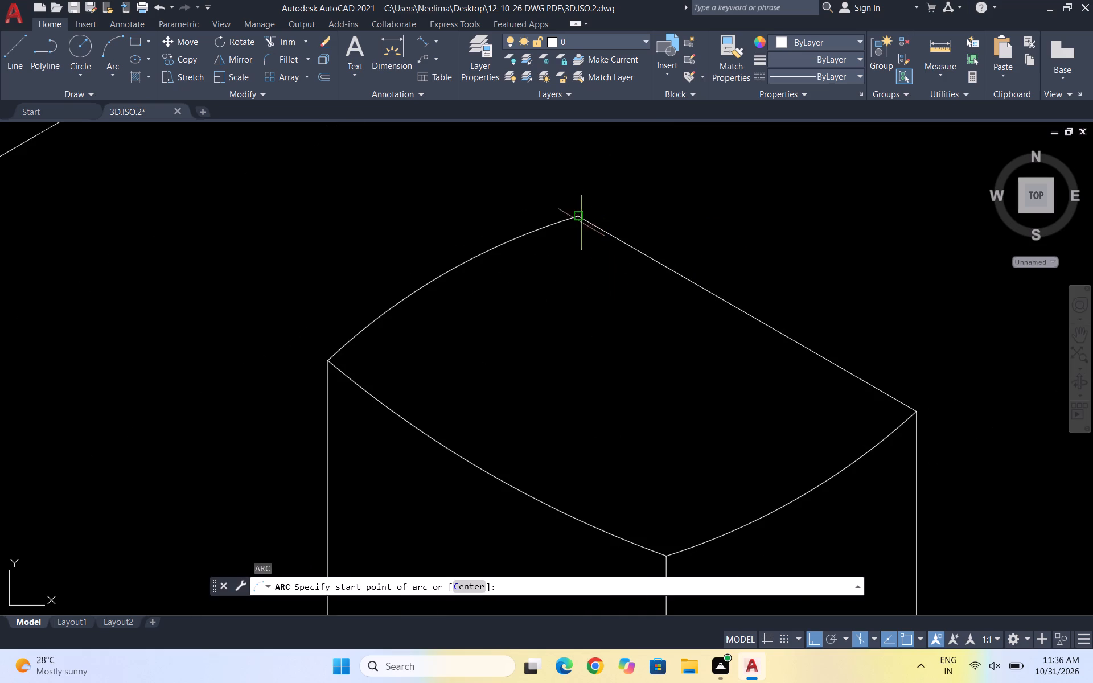
pyautogui.click(578, 213)
pyautogui.scroll(-2, 626, 268)
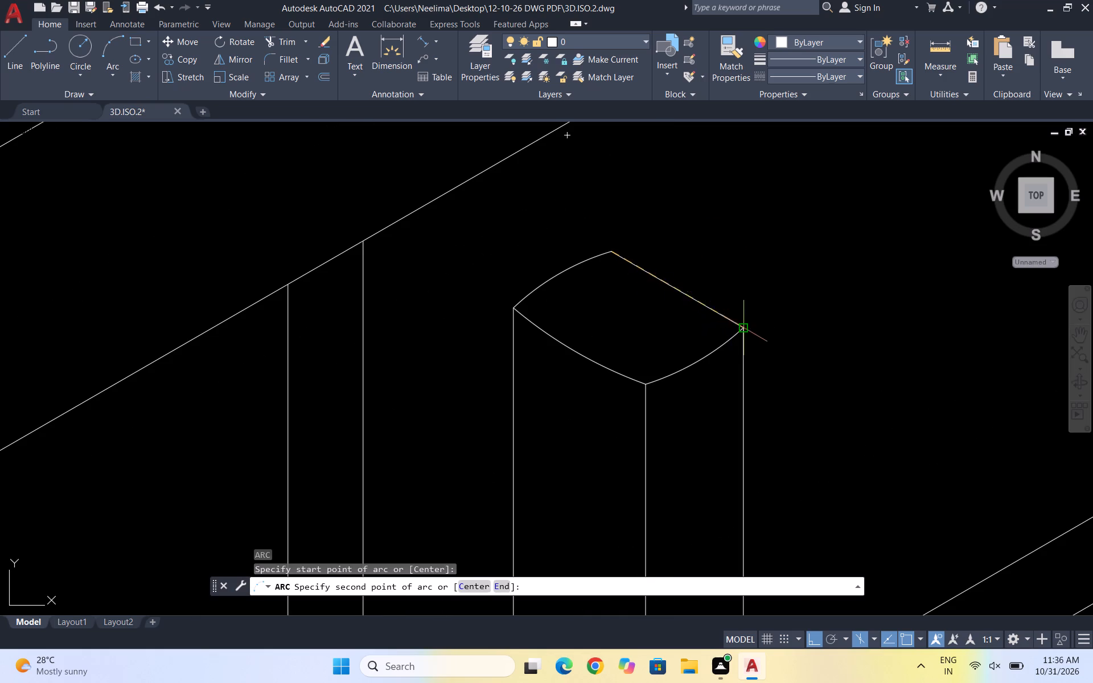
pyautogui.click(738, 327)
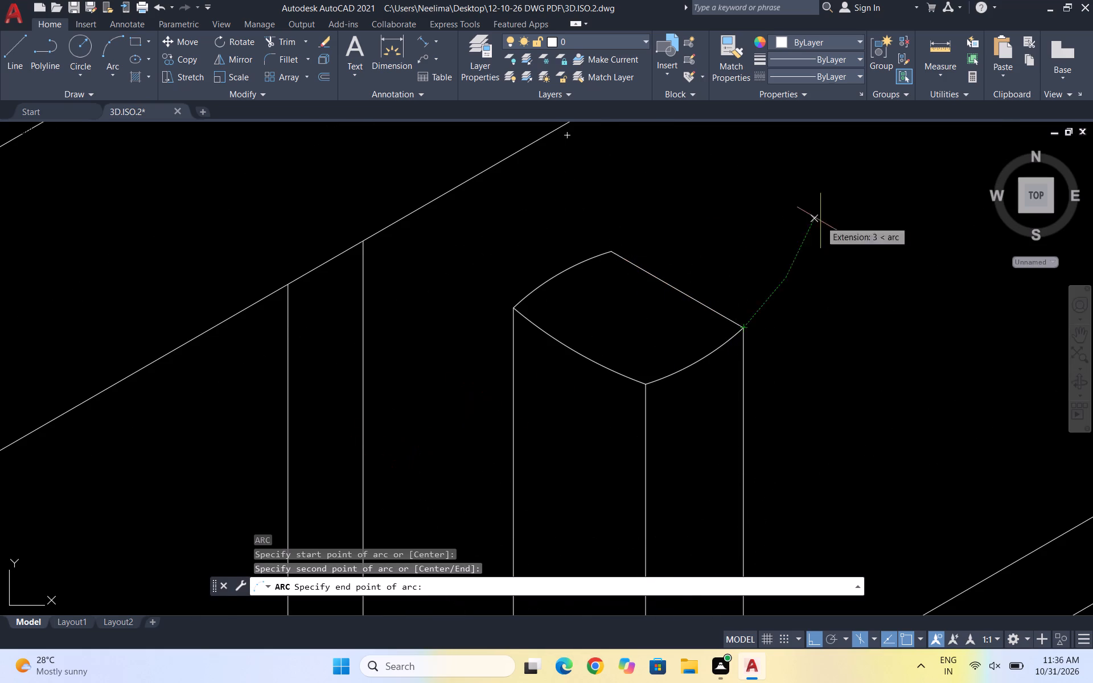
pyautogui.scroll(-3, 824, 219)
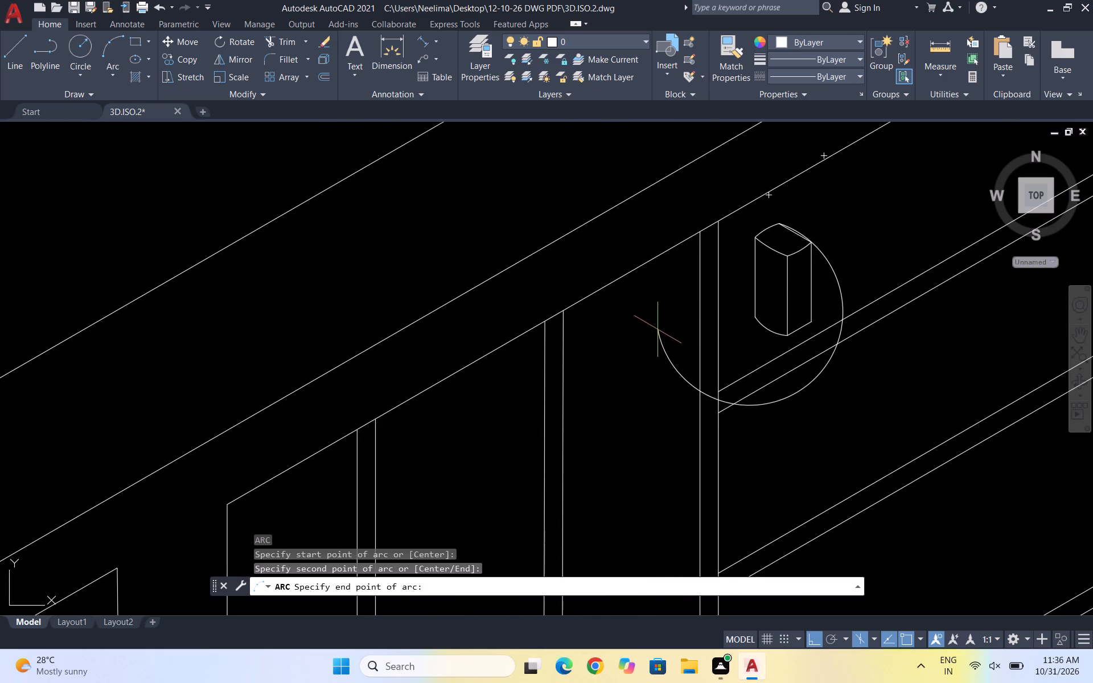
pyautogui.click(658, 330)
pyautogui.press('Escape')
# Trim the back-right arc at the right corner, clearing its leftovers across the shelves, and remove the straight top edge it replaces.
pyautogui.write('TR')
pyautogui.press('Return')
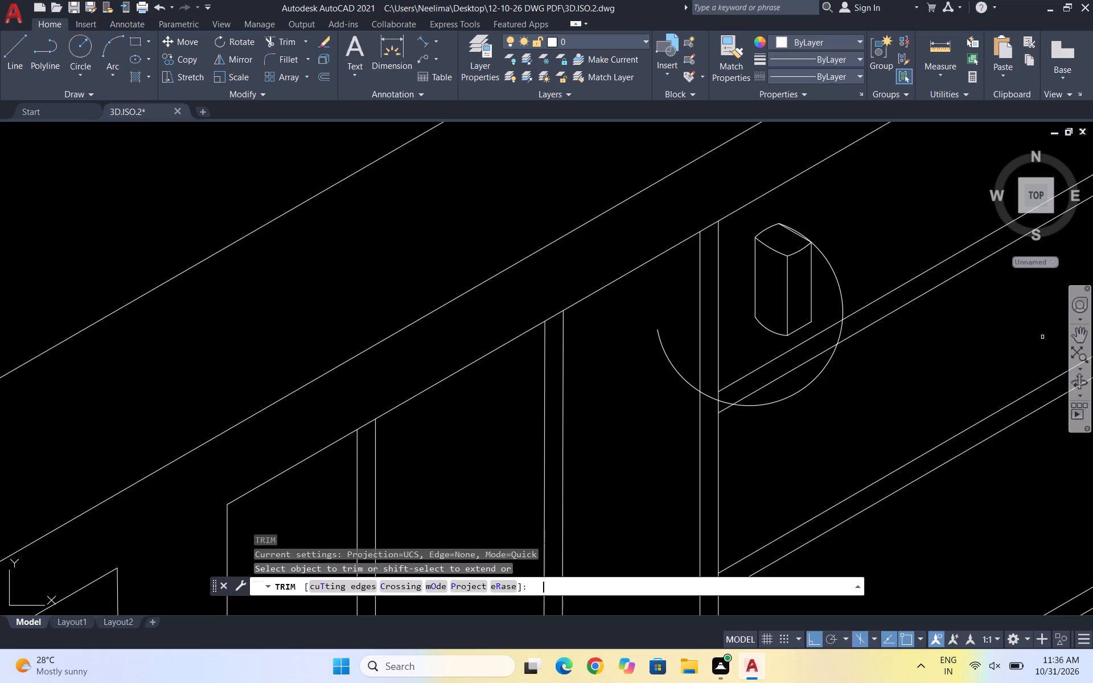
pyautogui.scroll(2, 804, 412)
pyautogui.moveTo(778, 339); pyautogui.dragTo(919, 555)
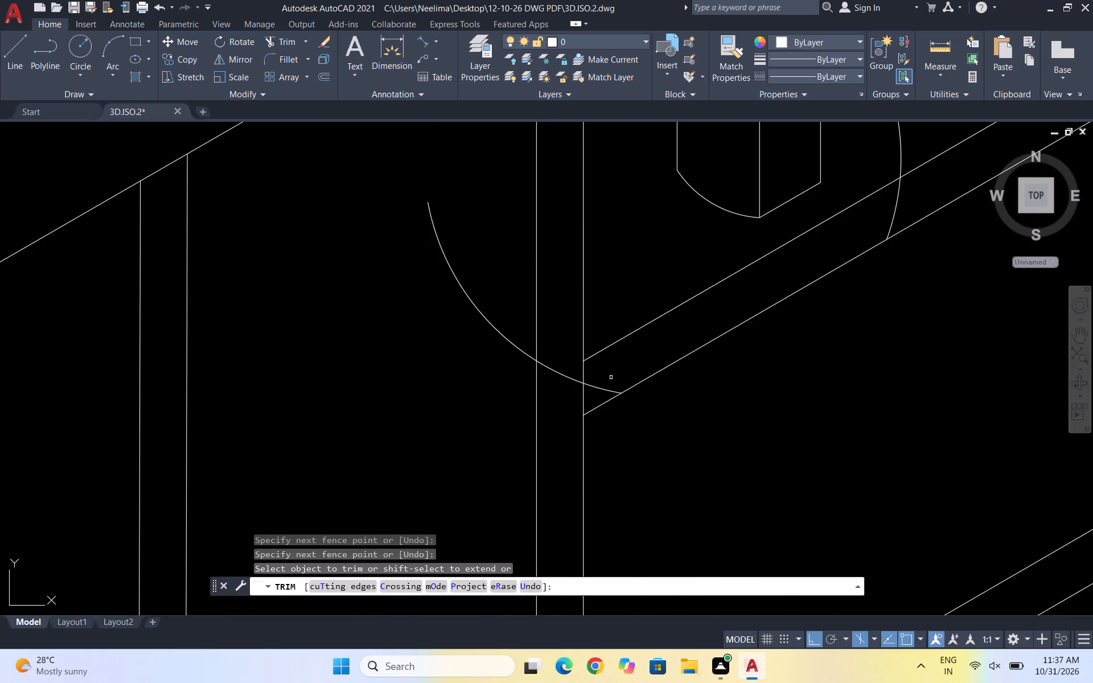
pyautogui.scroll(4, 589, 368)
pyautogui.moveTo(625, 513); pyautogui.dragTo(768, 375)
pyautogui.scroll(-1, 824, 328)
pyautogui.moveTo(591, 422); pyautogui.dragTo(586, 358)
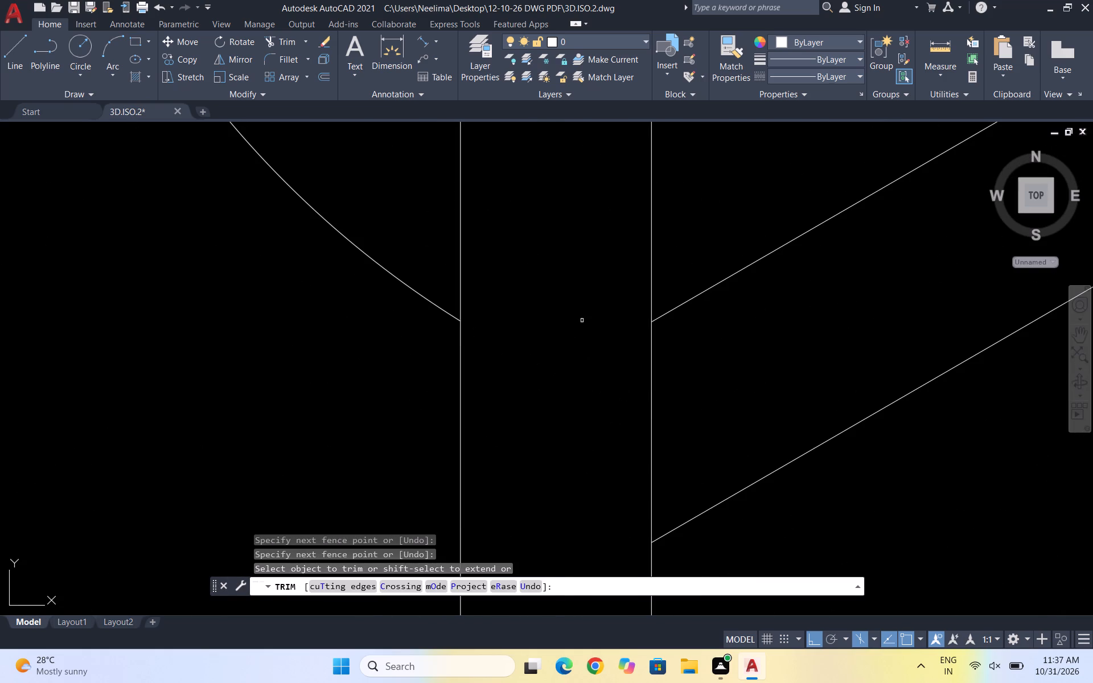
pyautogui.moveTo(372, 193); pyautogui.dragTo(256, 291)
pyautogui.scroll(-4, 262, 283)
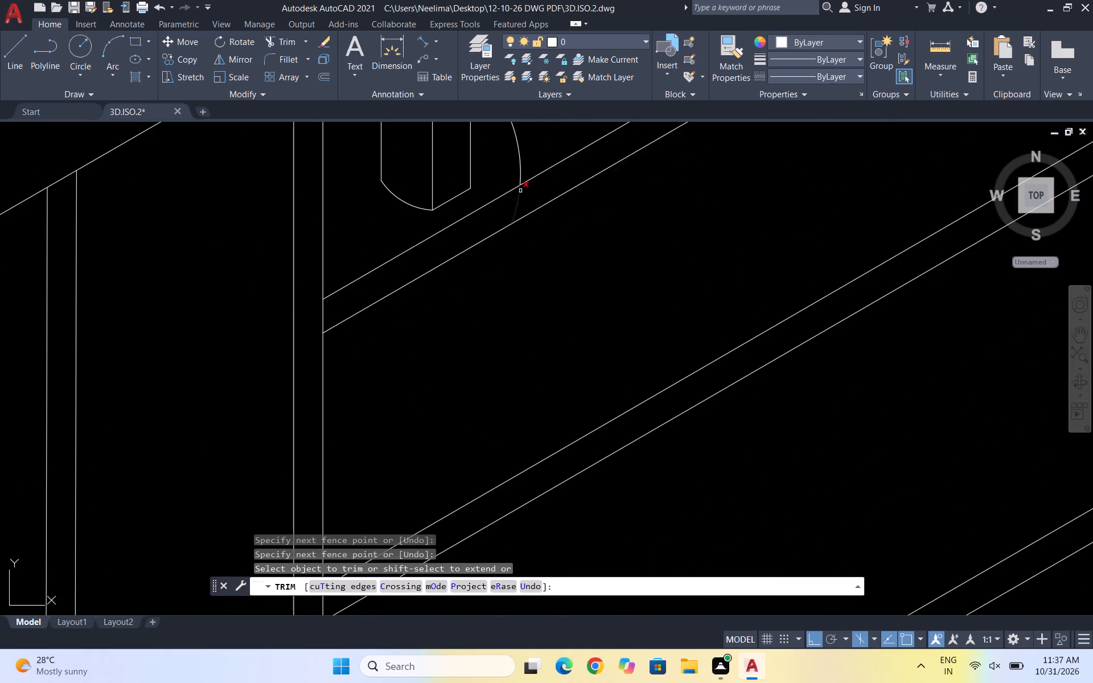
pyautogui.scroll(3, 520, 191)
pyautogui.moveTo(444, 248); pyautogui.dragTo(605, 185)
pyautogui.scroll(-3, 613, 179)
pyautogui.scroll(-3, 541, 261)
pyautogui.scroll(4, 528, 244)
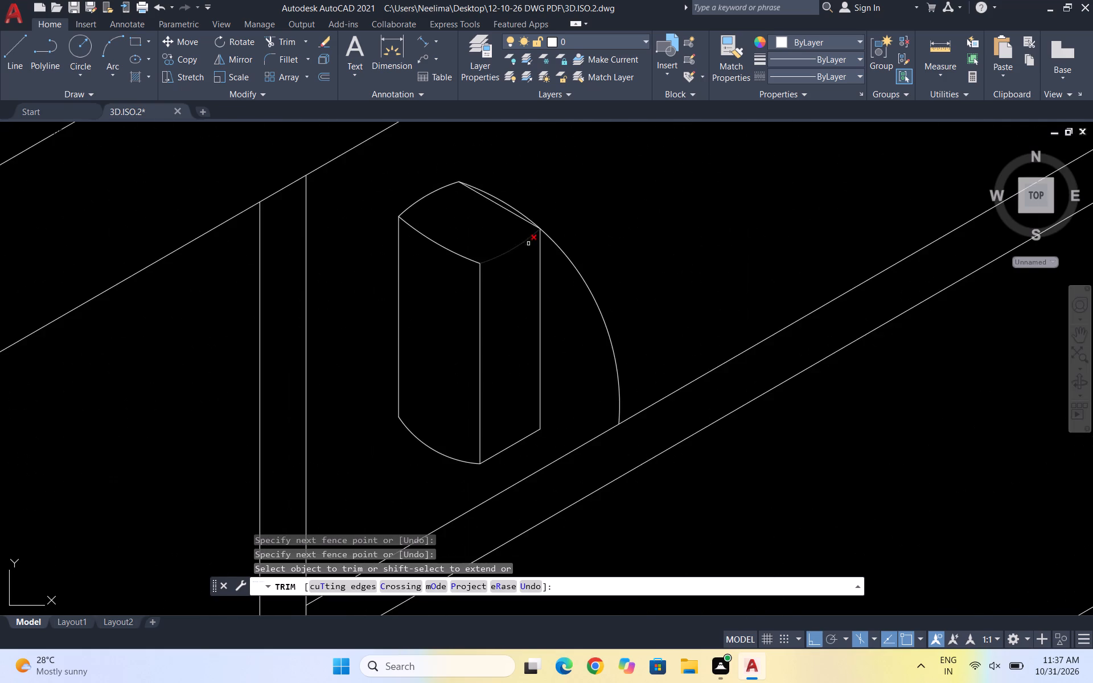
pyautogui.scroll(4, 517, 205)
pyautogui.click(466, 242)
pyautogui.scroll(-3, 400, 269)
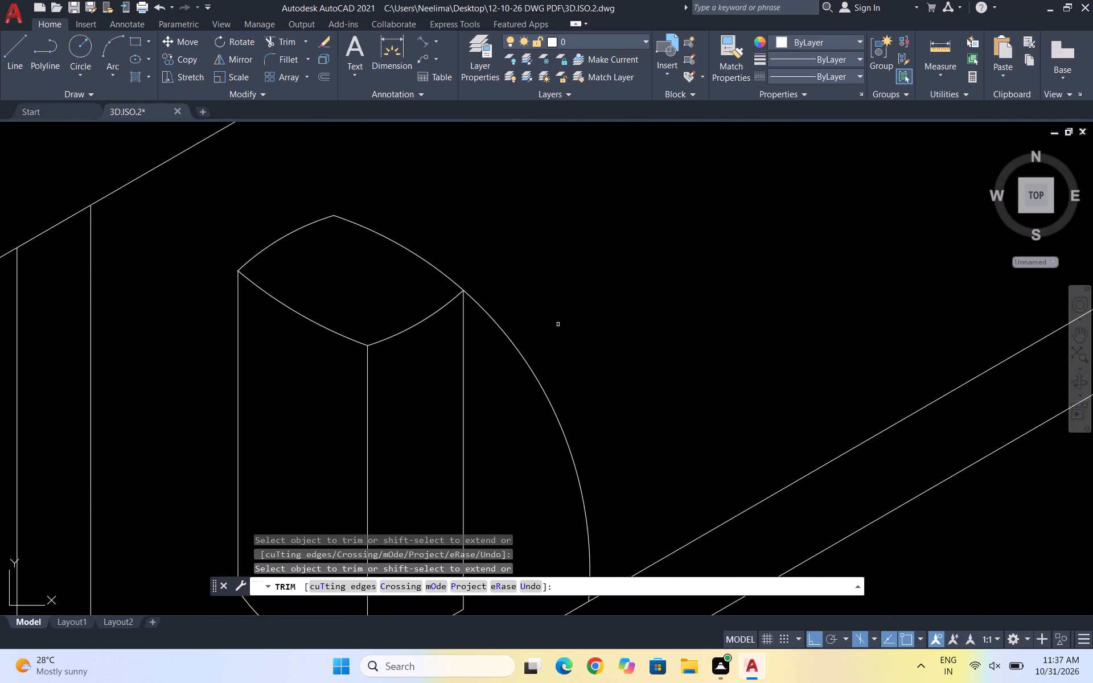
pyautogui.moveTo(516, 411); pyautogui.dragTo(656, 268)
pyautogui.scroll(-2, 708, 211)
pyautogui.press('Escape')
pyautogui.press('Escape')
pyautogui.press('Escape')
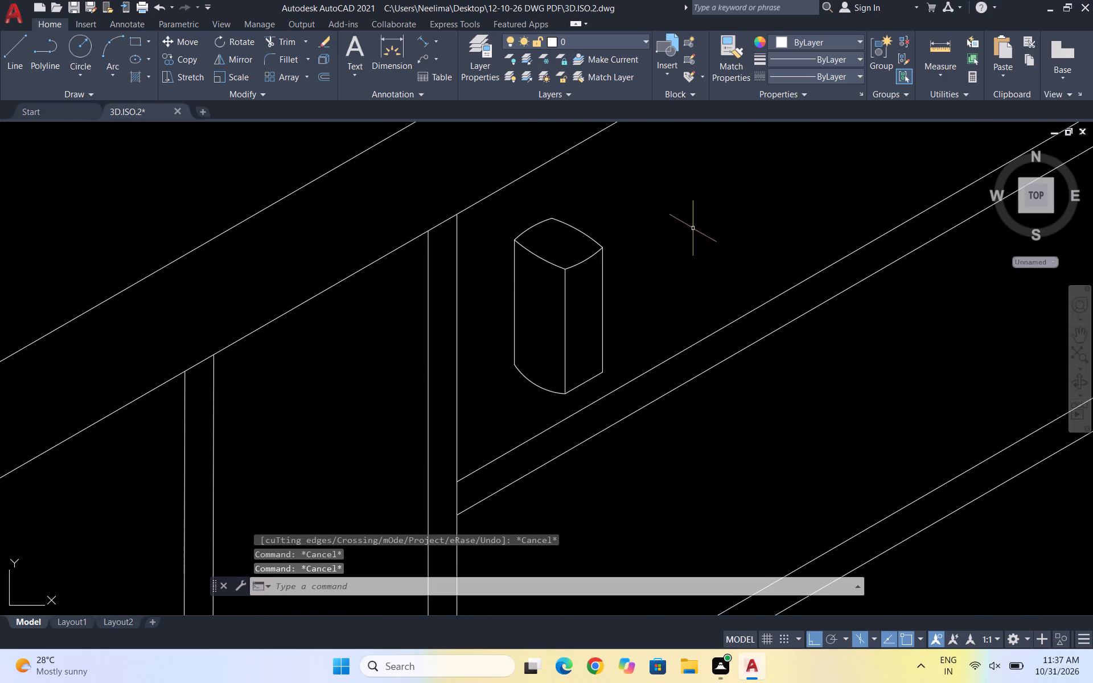
pyautogui.press('Escape')
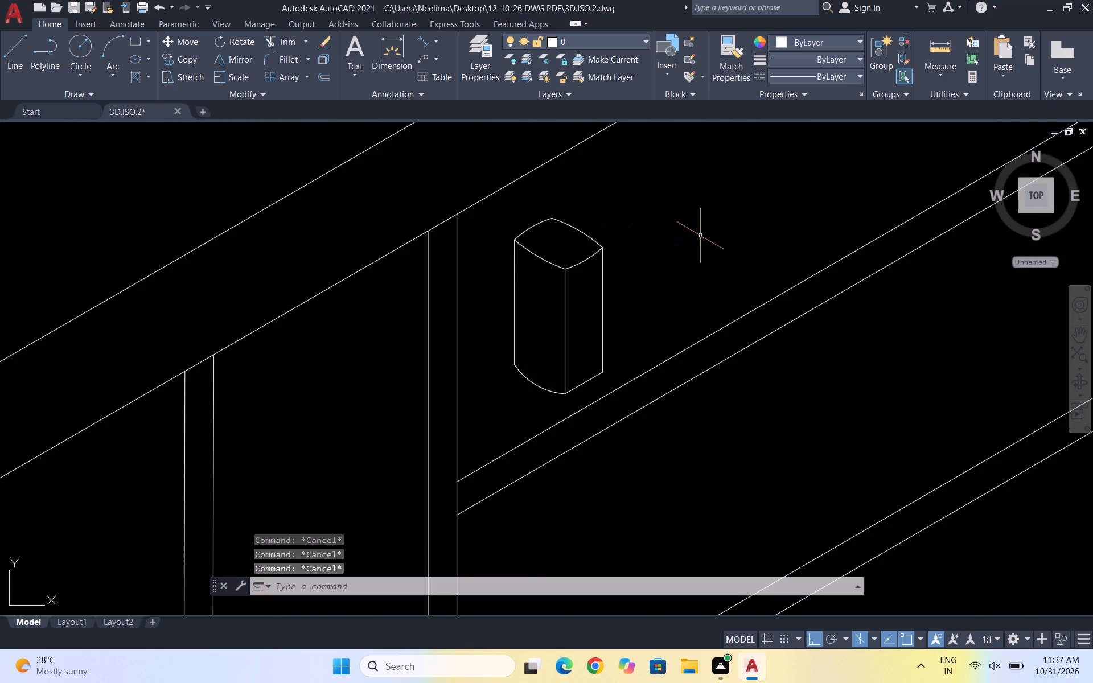
# Draw an arc from the box's top right corner through its bottom right corner, bulging outward and extending past the shelf.
pyautogui.press('a')
pyautogui.press('Return')
pyautogui.scroll(3, 609, 252)
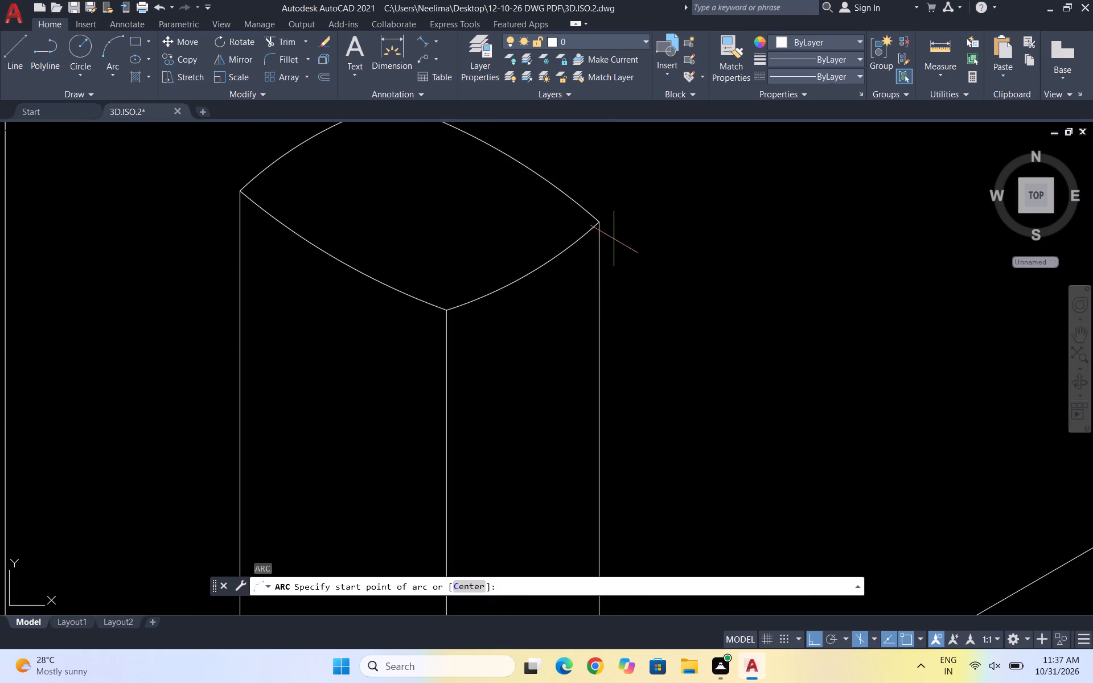
pyautogui.click(599, 224)
pyautogui.scroll(-3, 598, 222)
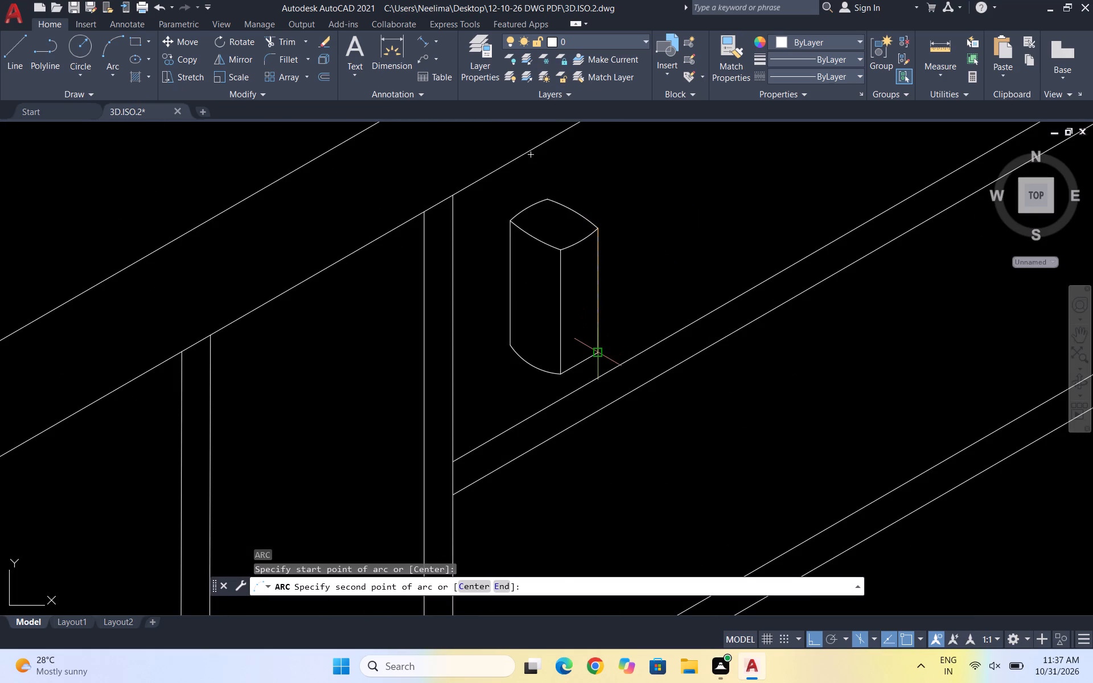
pyautogui.click(594, 354)
pyautogui.scroll(-2, 467, 396)
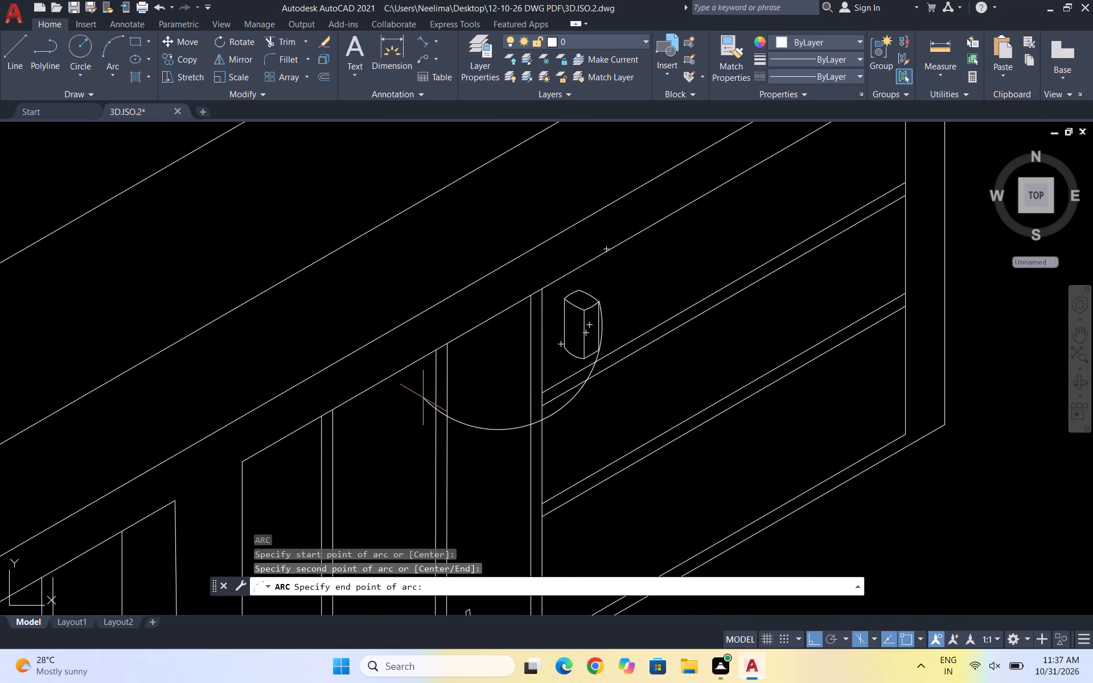
pyautogui.scroll(2, 458, 407)
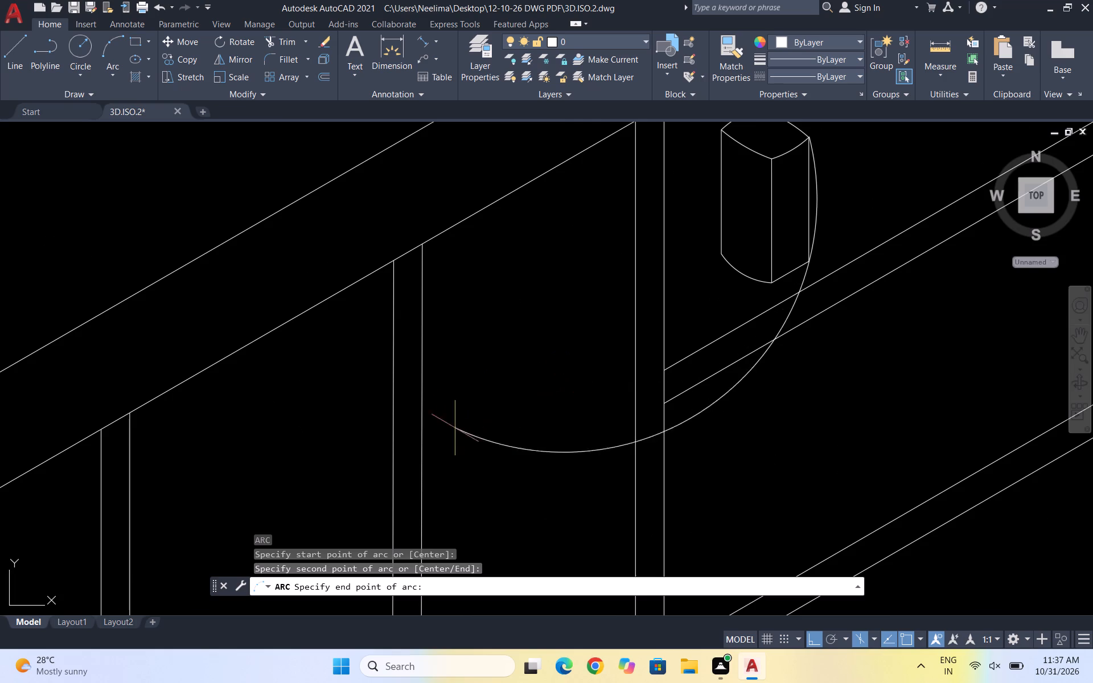
pyautogui.click(487, 533)
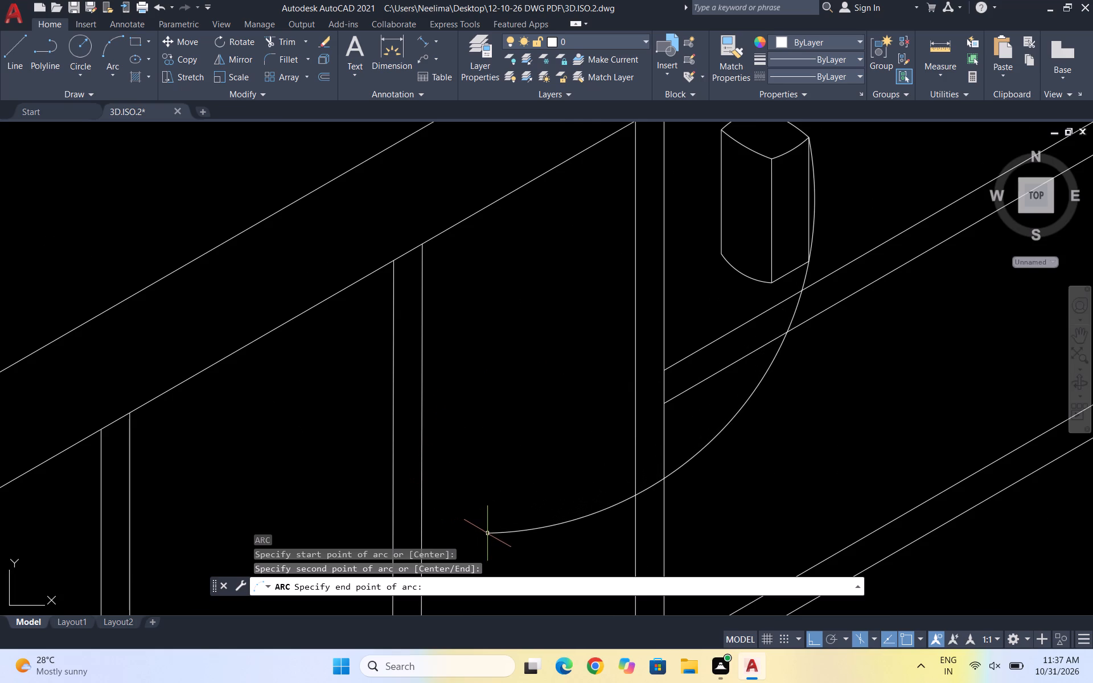
pyautogui.press('Escape')
# Trim the side arc at the bottom right corner, clear its leftovers across the shelves, and remove the straight right vertical edge.
pyautogui.write('TR')
pyautogui.press('Return')
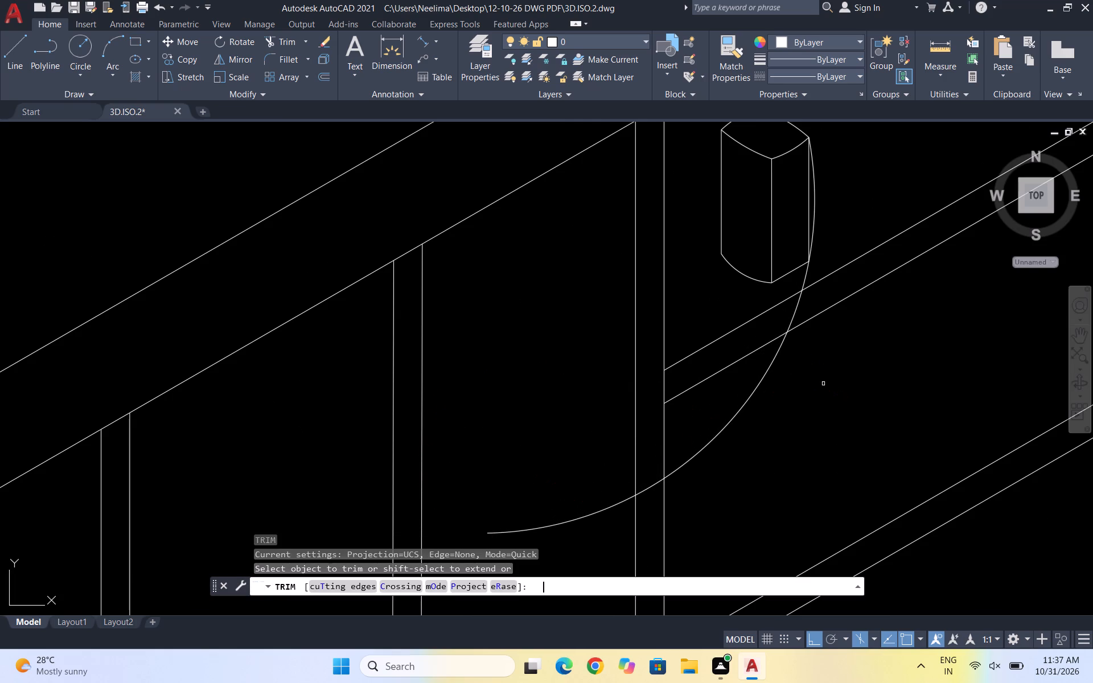
pyautogui.scroll(1, 832, 240)
pyautogui.click(792, 298)
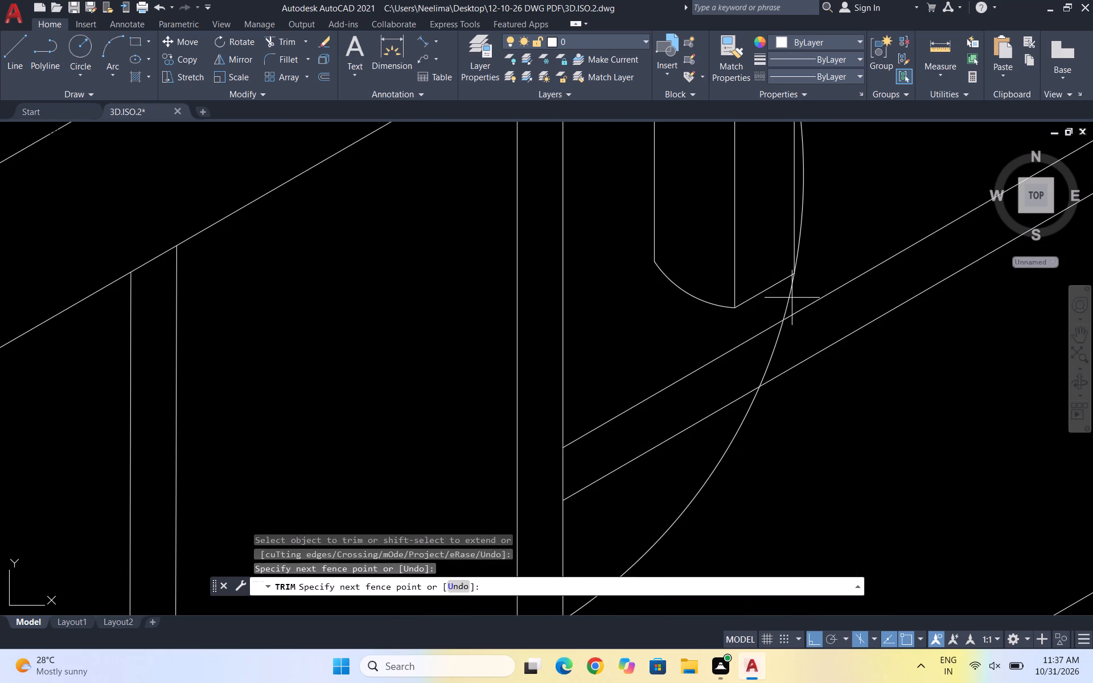
pyautogui.click(789, 297)
pyautogui.moveTo(772, 343); pyautogui.dragTo(800, 331)
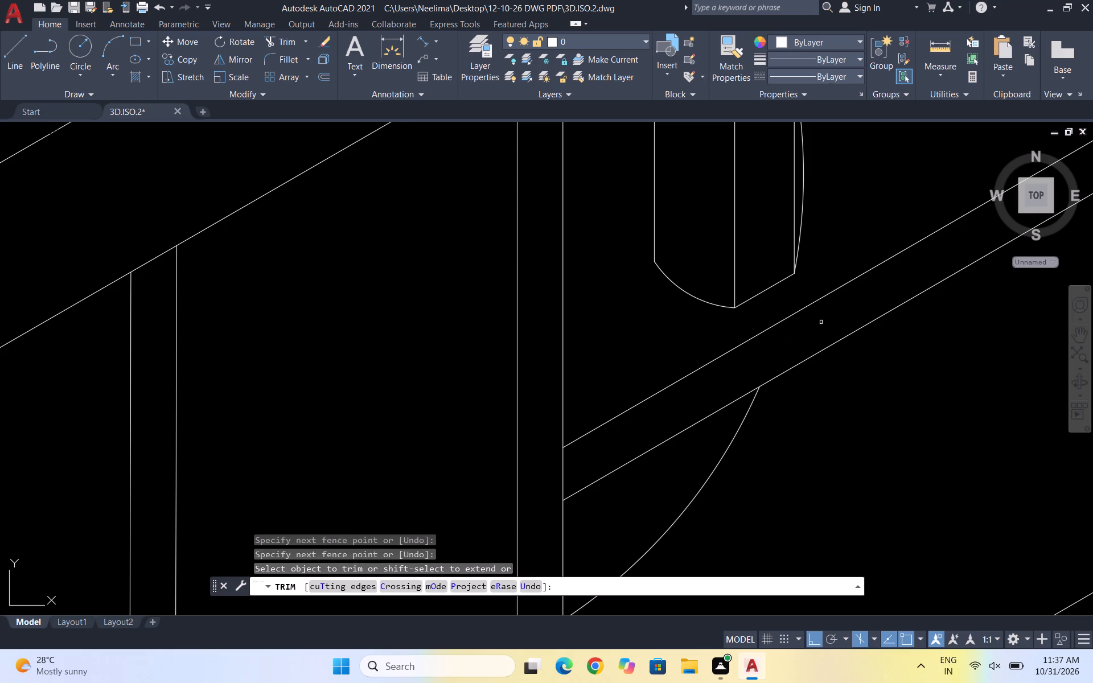
pyautogui.moveTo(742, 421); pyautogui.dragTo(769, 414)
pyautogui.scroll(-3, 820, 349)
pyautogui.scroll(3, 753, 426)
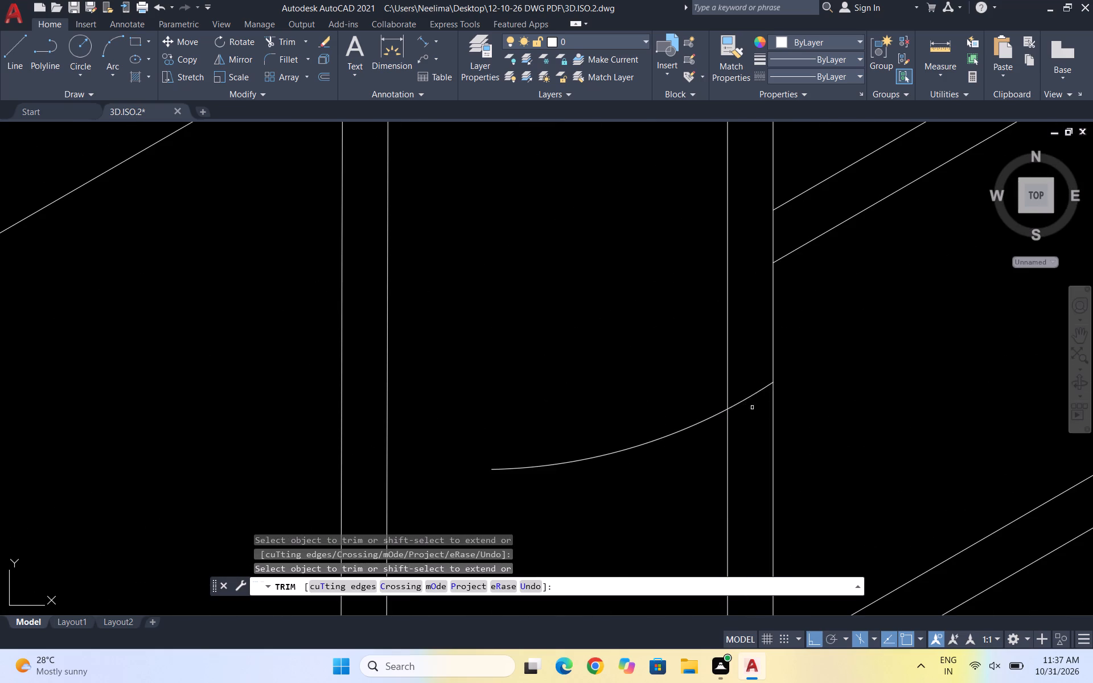
pyautogui.moveTo(753, 393); pyautogui.dragTo(746, 429)
pyautogui.moveTo(681, 422); pyautogui.dragTo(680, 442)
pyautogui.scroll(-2, 662, 409)
pyautogui.scroll(-1, 738, 386)
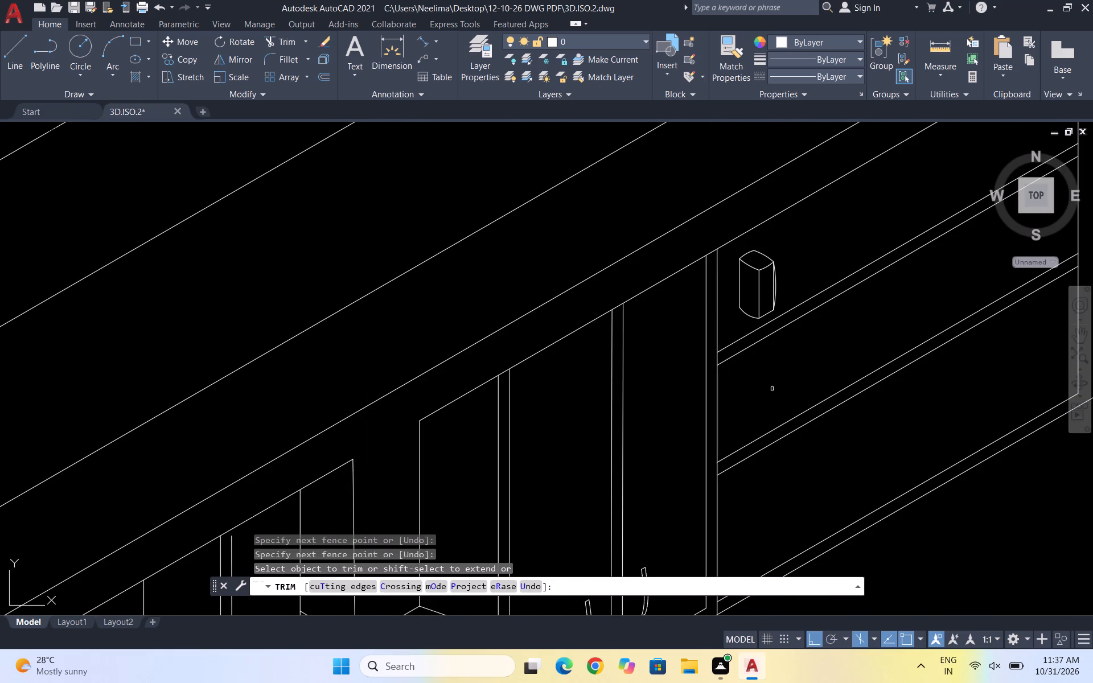
pyautogui.scroll(4, 774, 265)
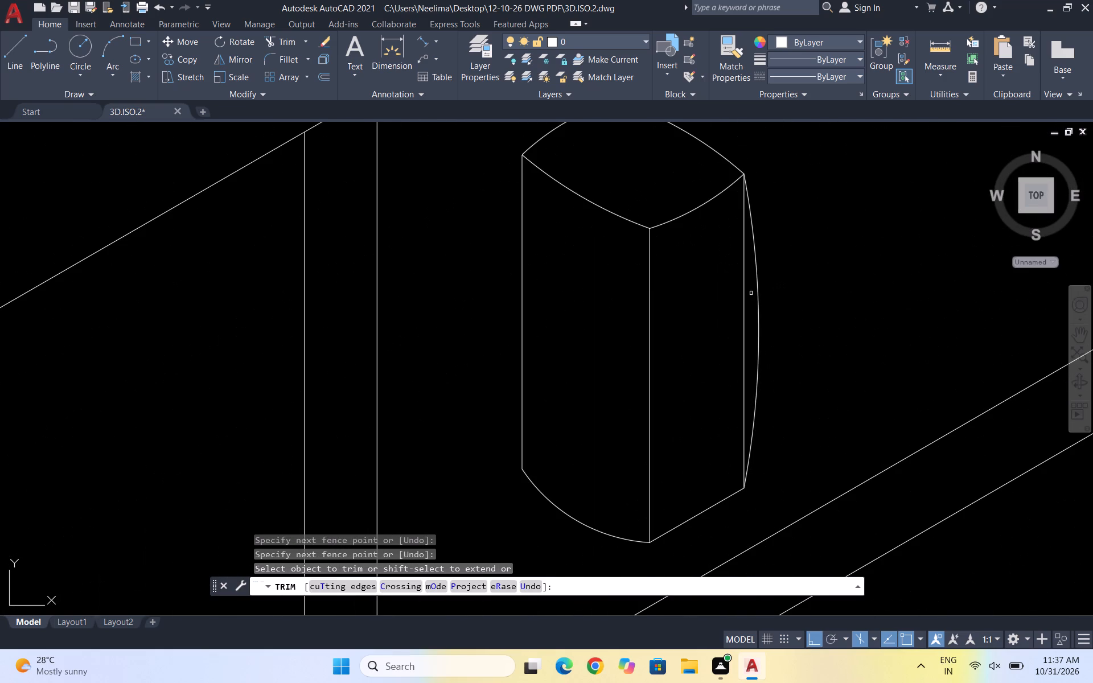
pyautogui.click(750, 293)
pyautogui.click(732, 296)
pyautogui.scroll(-2, 877, 260)
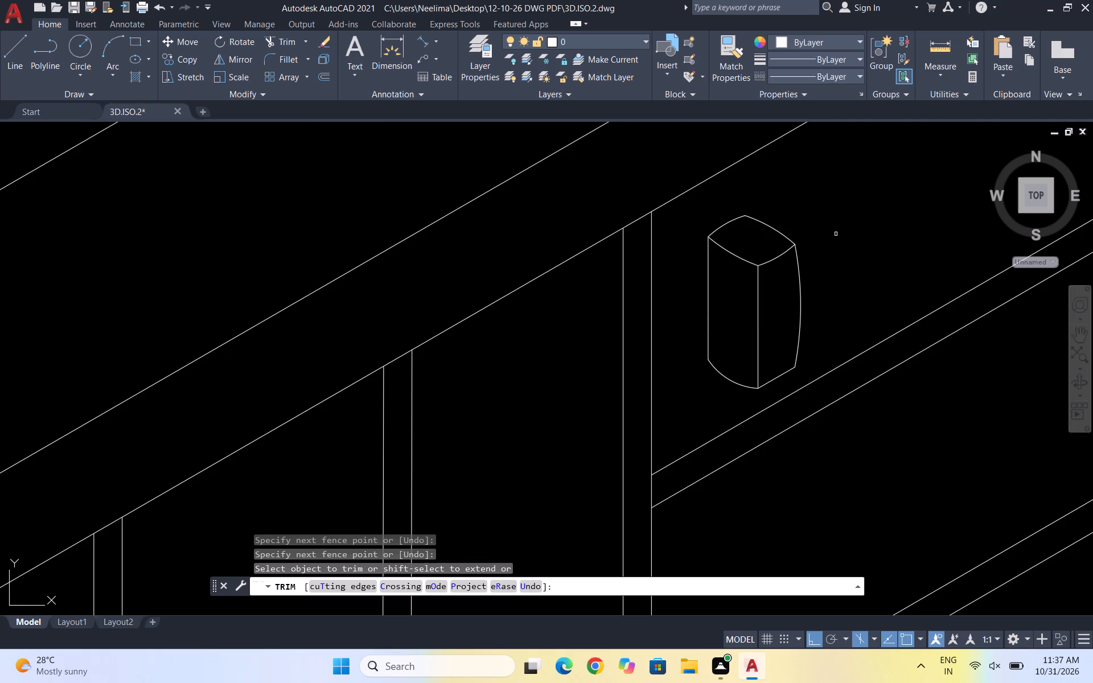
pyautogui.scroll(2, 819, 369)
pyautogui.press('Escape')
pyautogui.press('Escape')
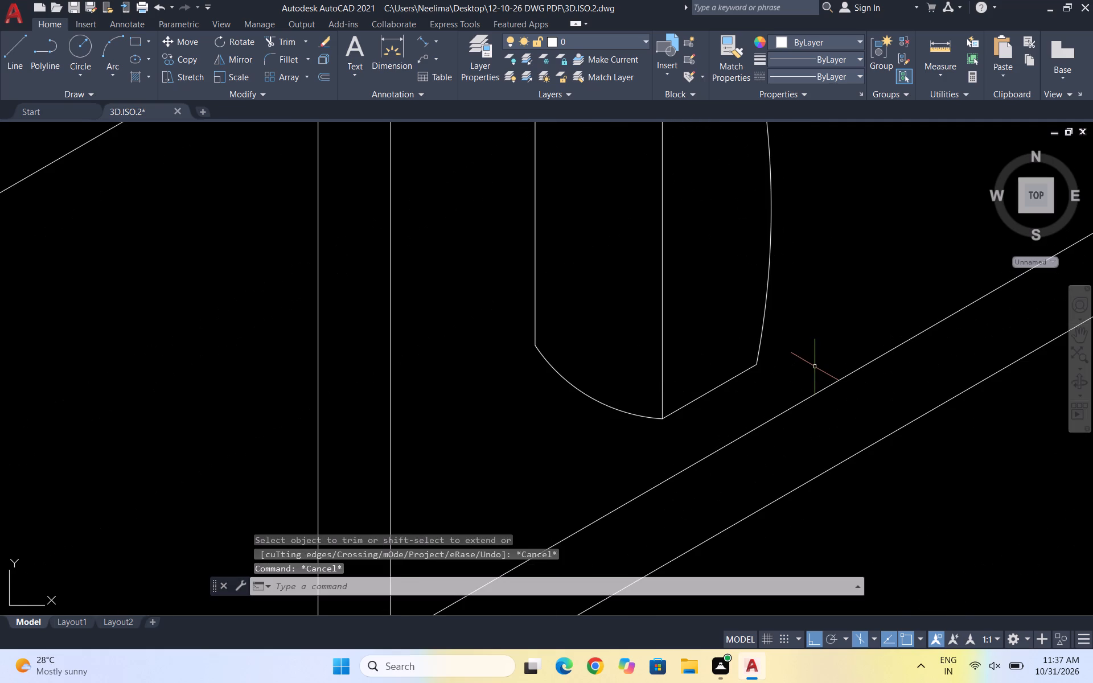
# Draw an arc from the box's bottom front corner through its bottom right corner, bulging outward and extending slightly beyond.
pyautogui.press('a')
pyautogui.press('Return')
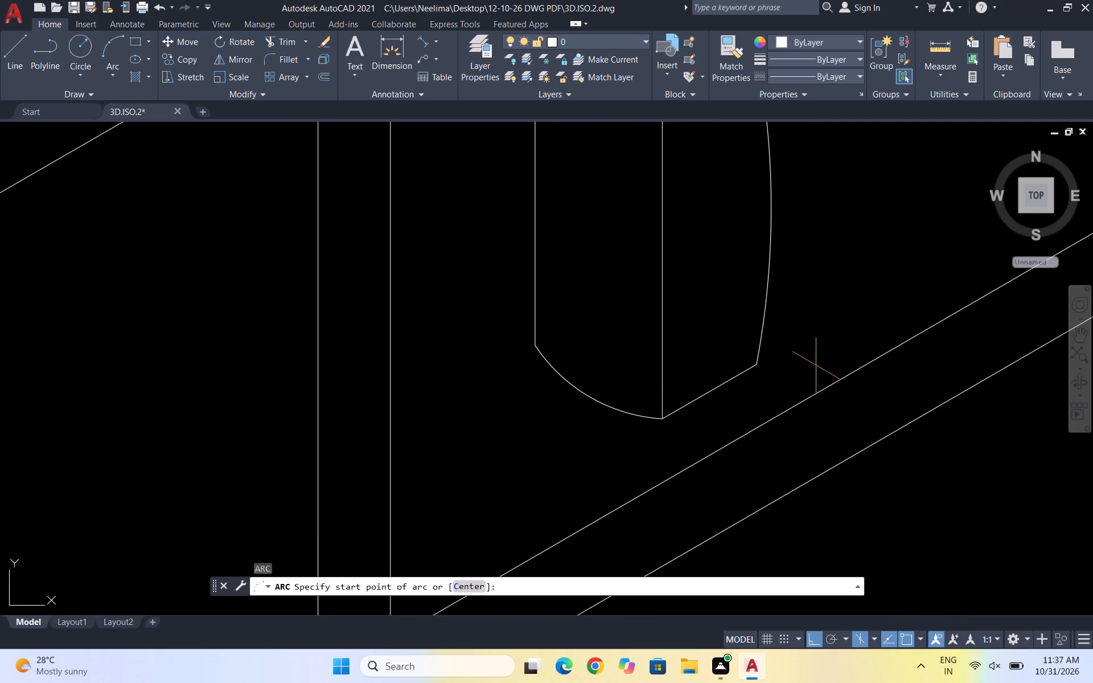
pyautogui.click(664, 421)
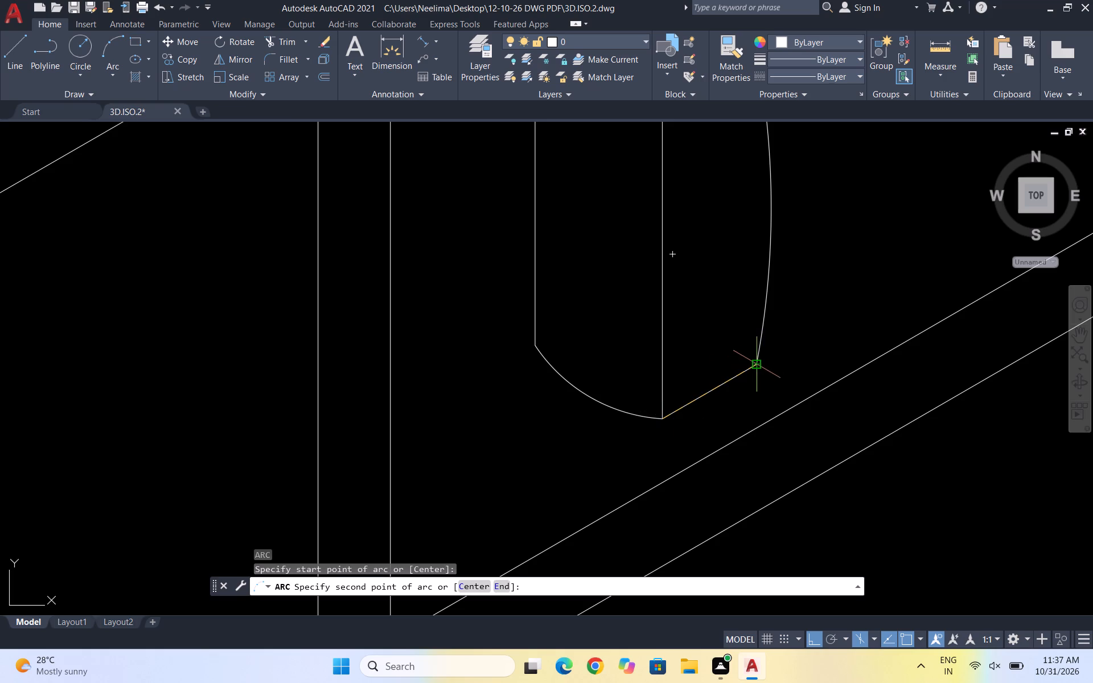
pyautogui.click(759, 363)
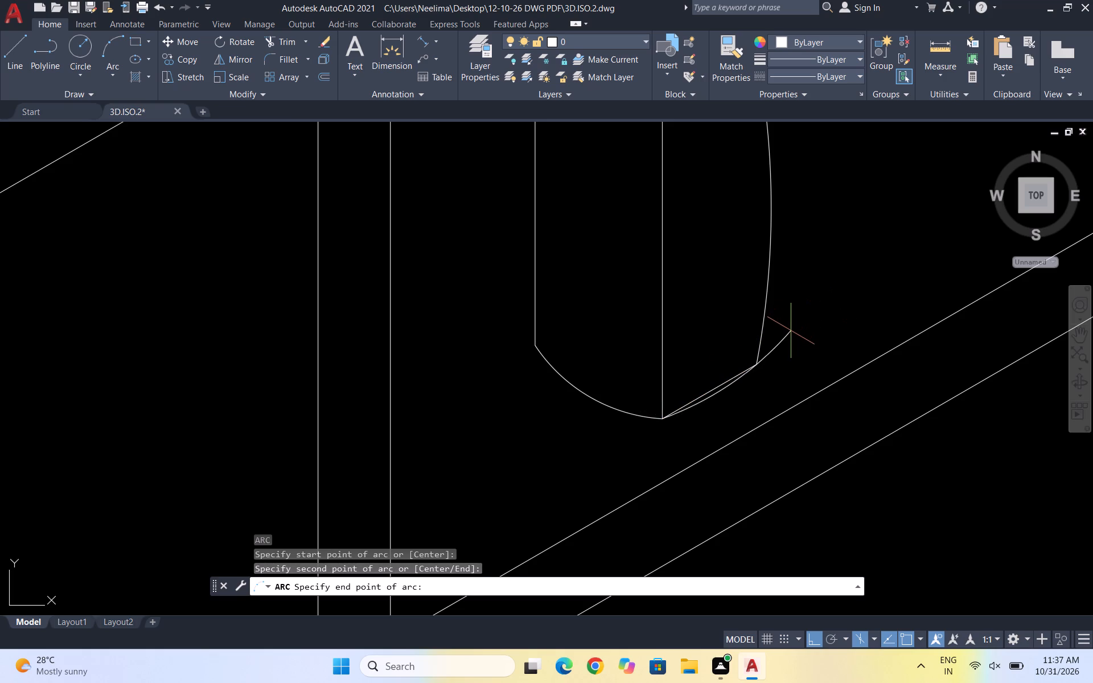
pyautogui.click(791, 331)
pyautogui.press('Escape')
# Remove the straight bottom-right edge and trim the new bottom arc at the bottom right corner.
pyautogui.write('TR')
pyautogui.press('Return')
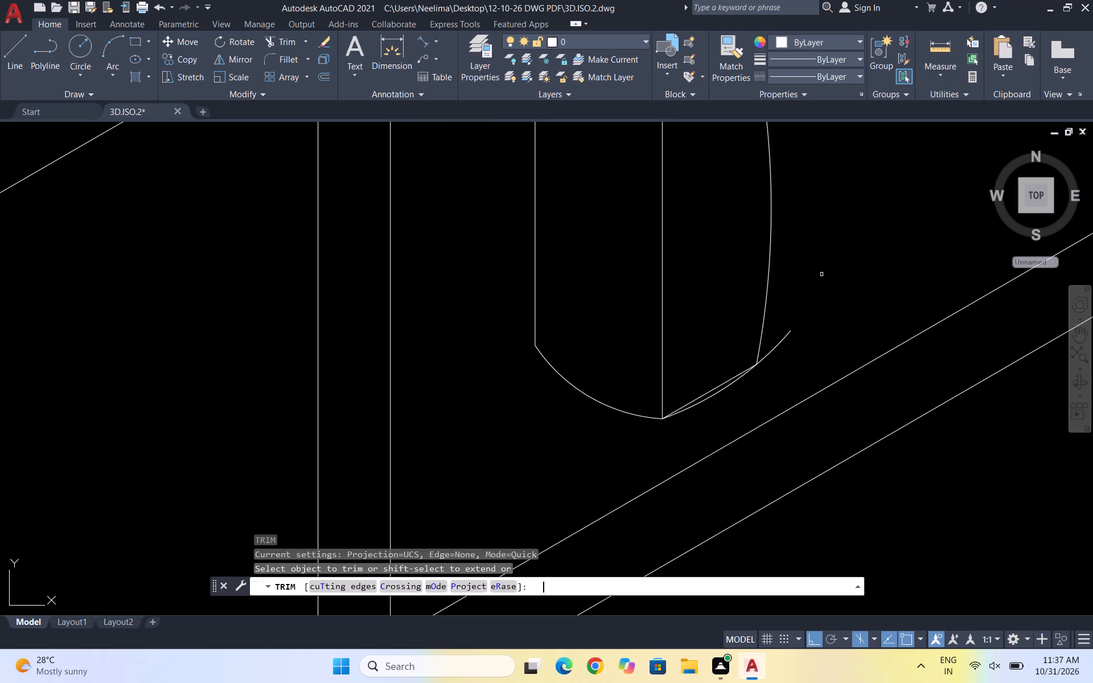
pyautogui.scroll(4, 749, 372)
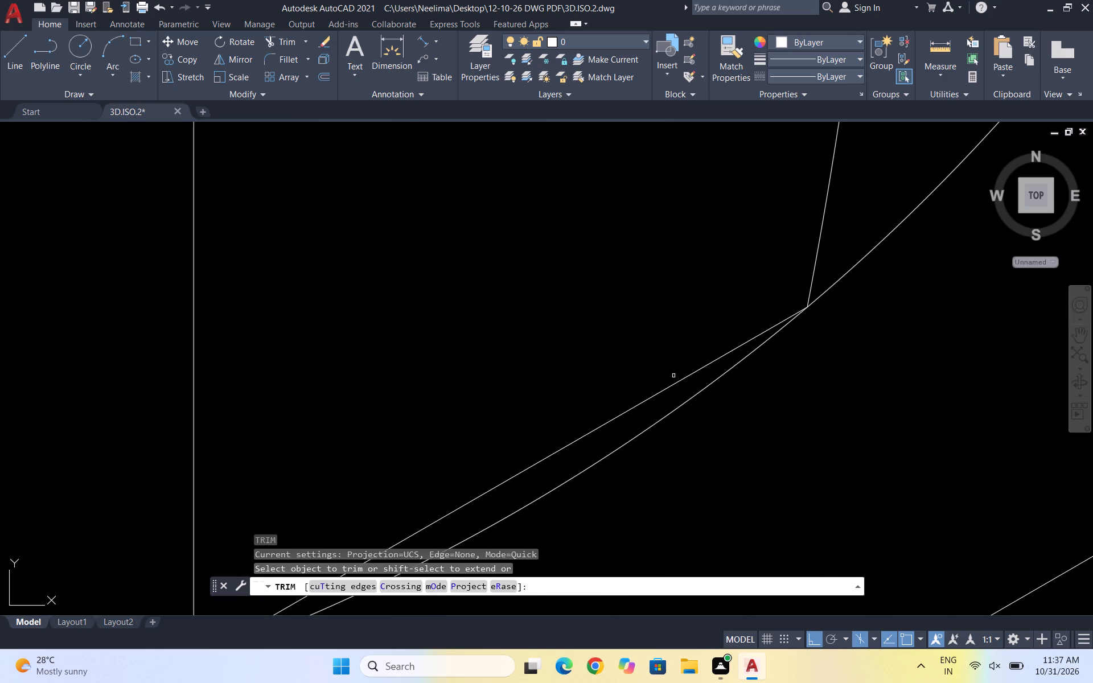
pyautogui.click(673, 376)
pyautogui.click(671, 388)
pyautogui.moveTo(905, 184); pyautogui.dragTo(893, 258)
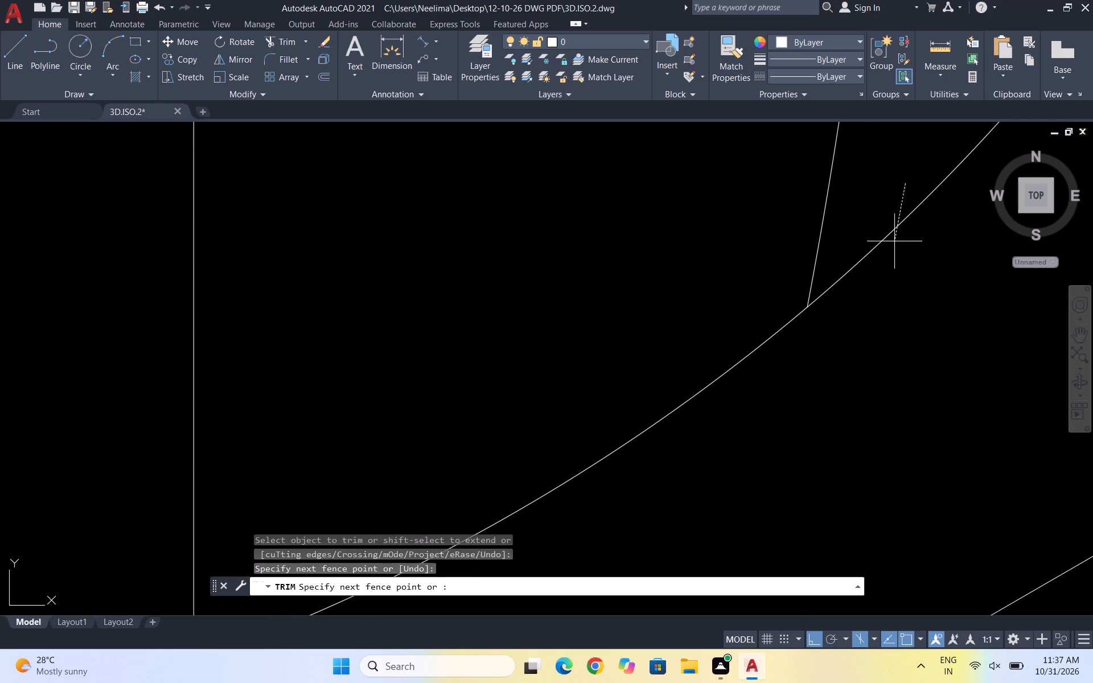
pyautogui.moveTo(893, 258); pyautogui.dragTo(889, 274)
pyautogui.scroll(-6, 889, 247)
pyautogui.scroll(1, 869, 151)
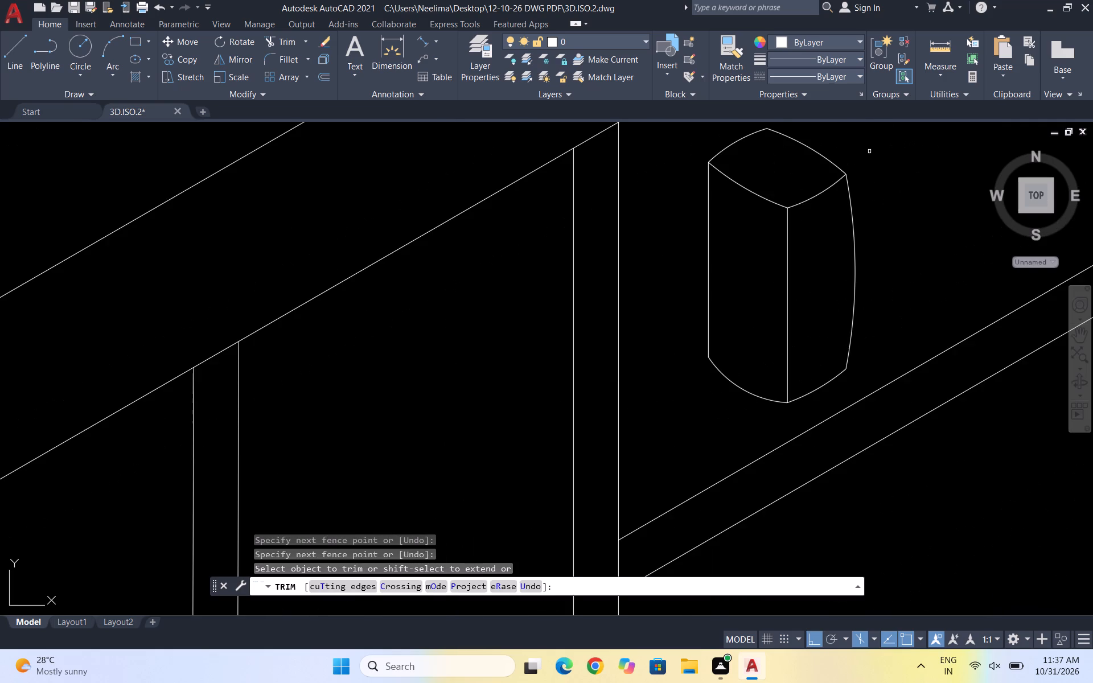
pyautogui.scroll(-1, 766, 203)
pyautogui.press('Escape')
pyautogui.press('Escape')
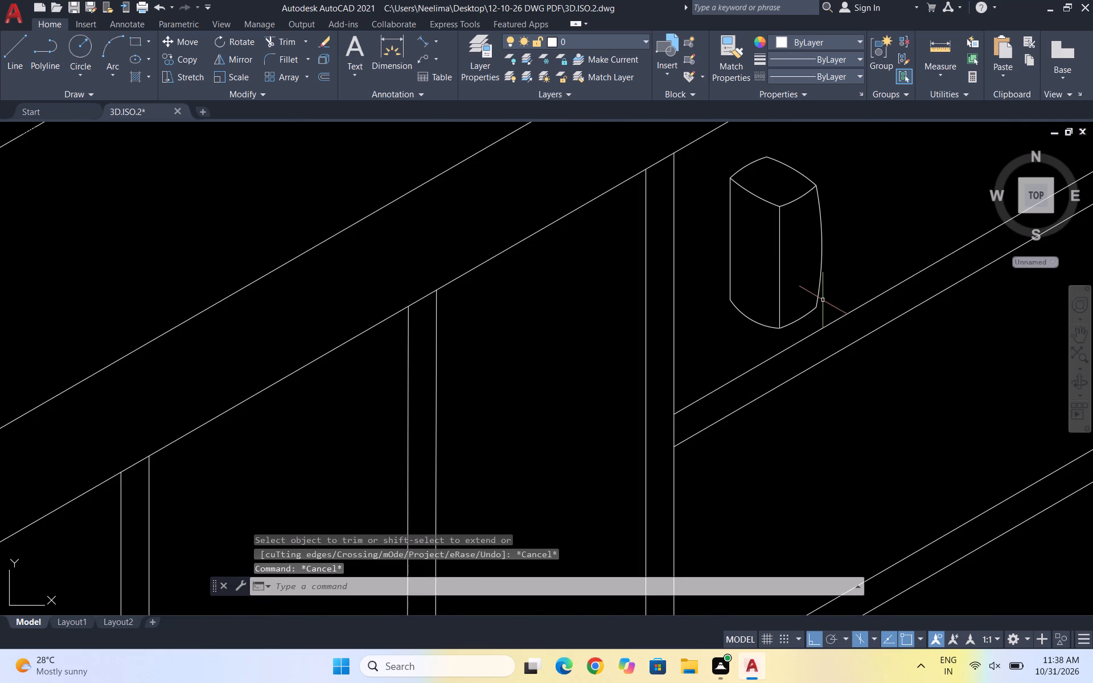
# Move the whole curved container a short distance along the shelf direction, closer to the vertical partition beside it.
pyautogui.scroll(1, 821, 302)
pyautogui.scroll(3, 747, 353)
pyautogui.moveTo(813, 341); pyautogui.dragTo(810, 337)
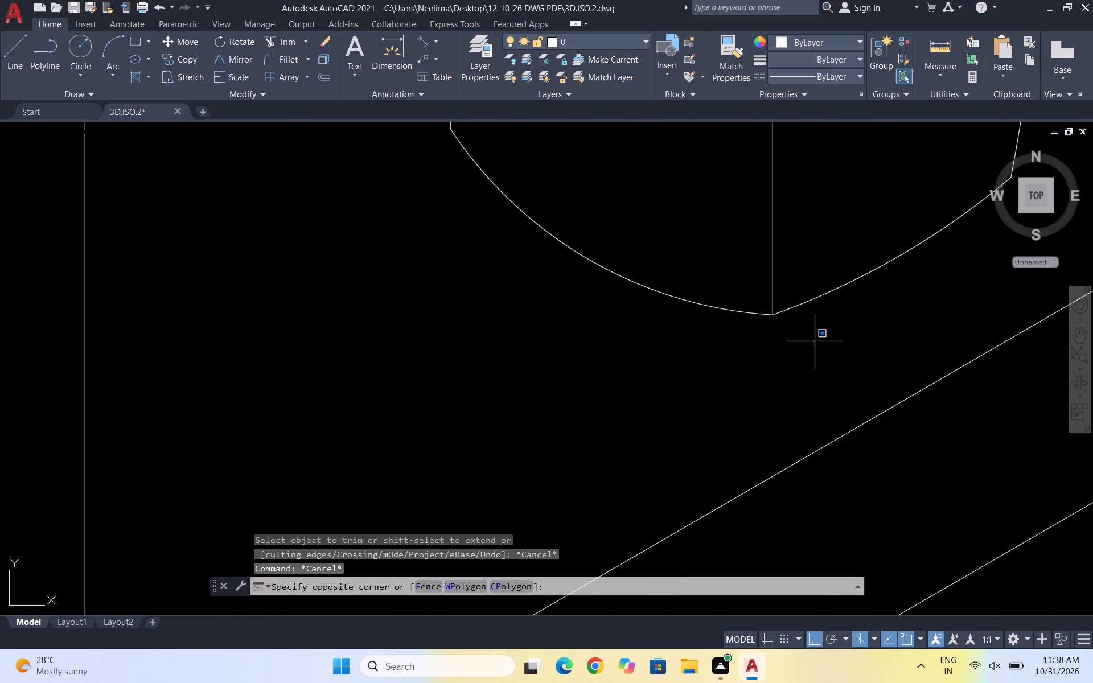
pyautogui.moveTo(810, 337); pyautogui.dragTo(805, 331)
pyautogui.click(649, 232)
pyautogui.scroll(-3, 609, 289)
pyautogui.scroll(-2, 677, 197)
pyautogui.moveTo(707, 196); pyautogui.dragTo(693, 193)
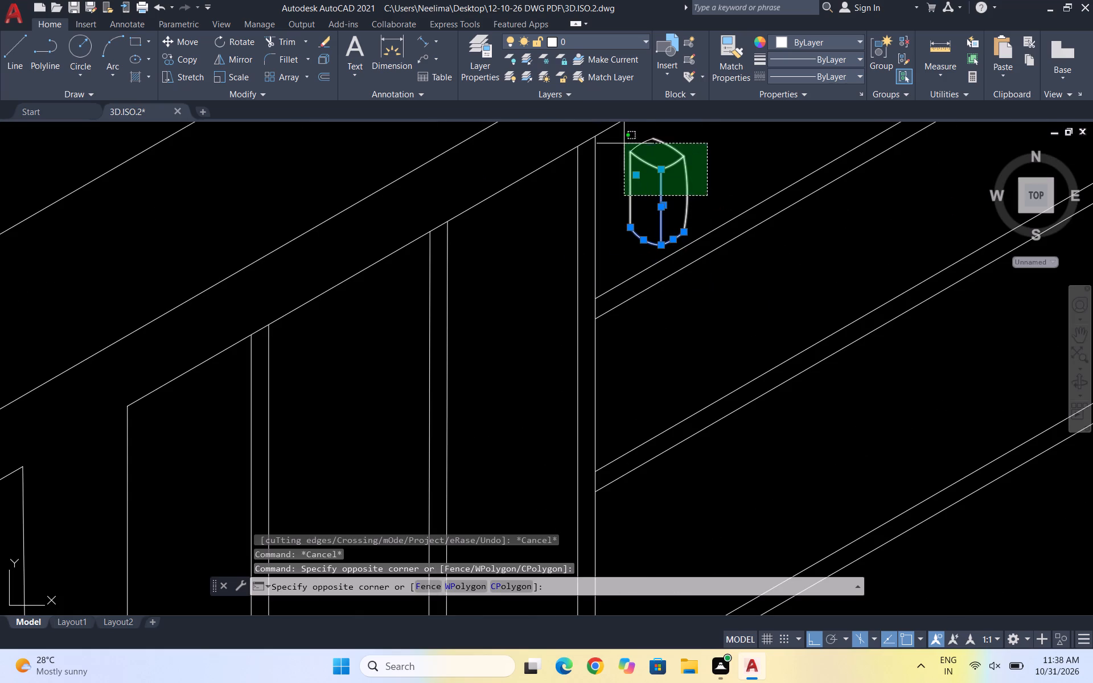
pyautogui.moveTo(624, 138); pyautogui.dragTo(617, 145)
pyautogui.scroll(-2, 594, 178)
pyautogui.scroll(2, 651, 149)
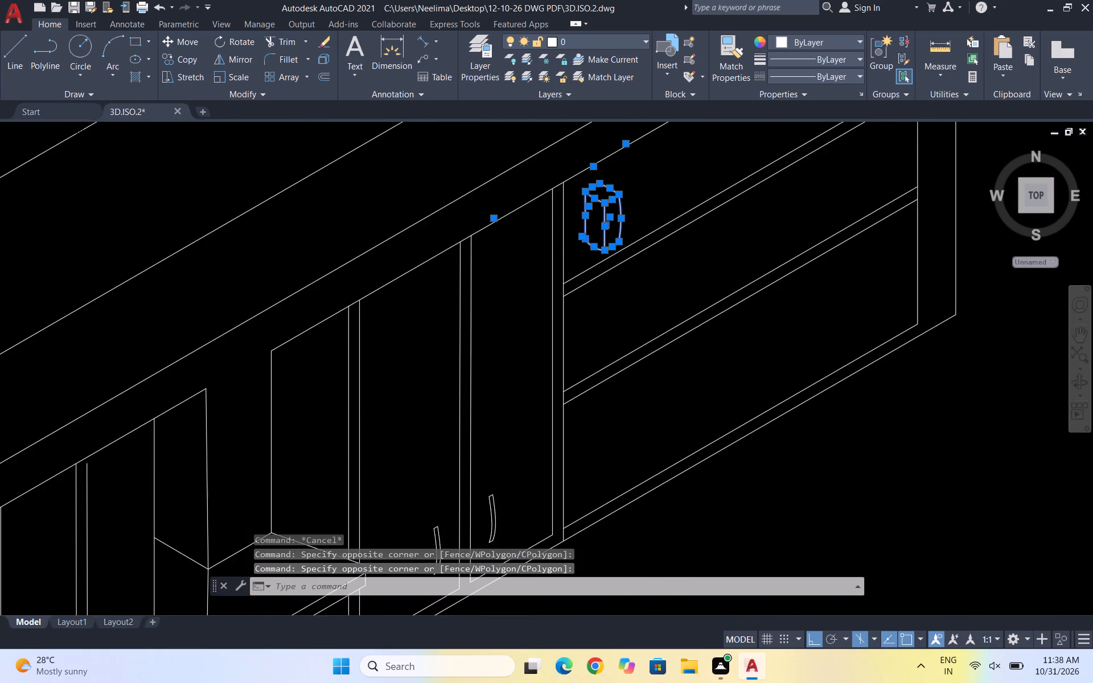
pyautogui.scroll(-2, 612, 236)
pyautogui.press('m')
pyautogui.press('Return')
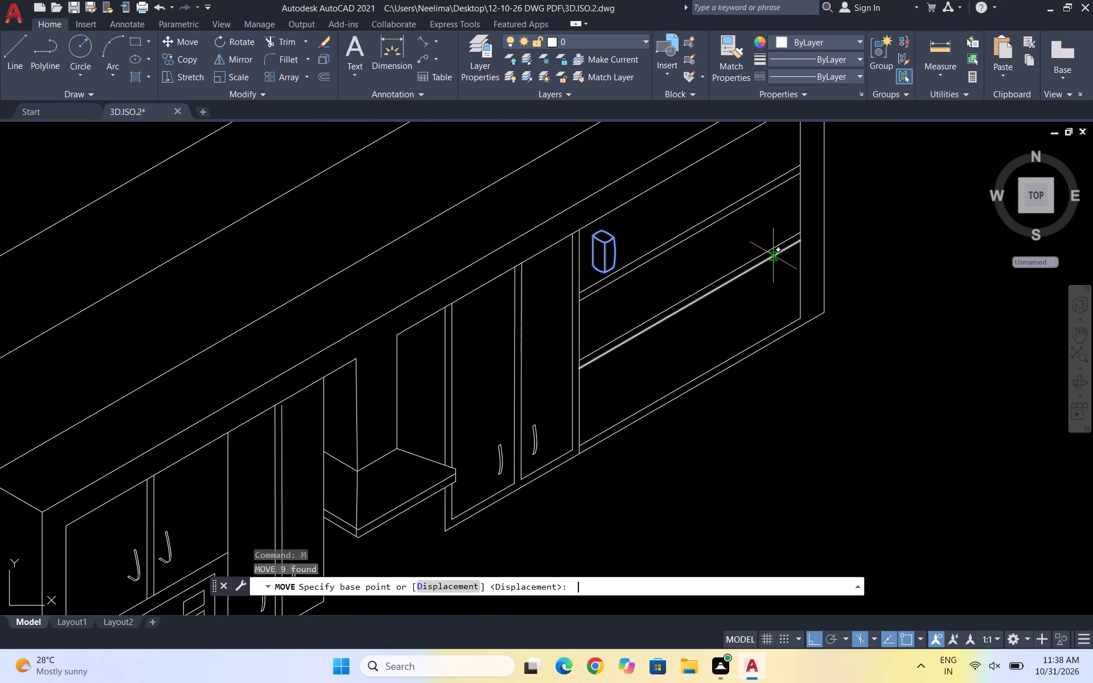
pyautogui.scroll(3, 598, 255)
pyautogui.click(673, 259)
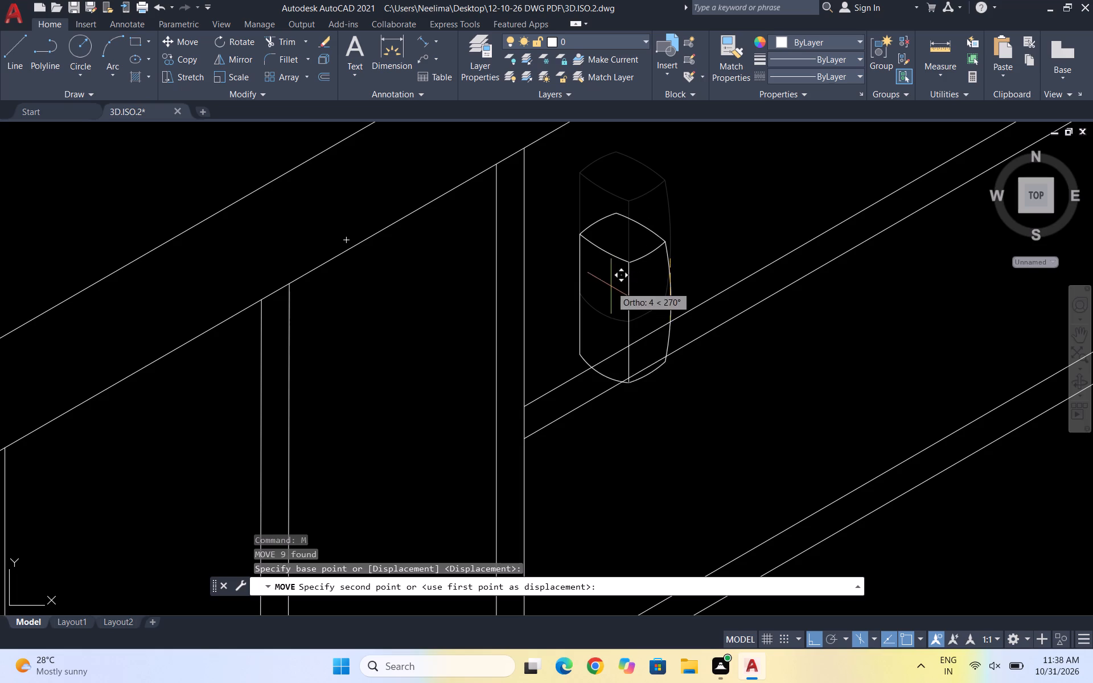
pyautogui.press('F5')
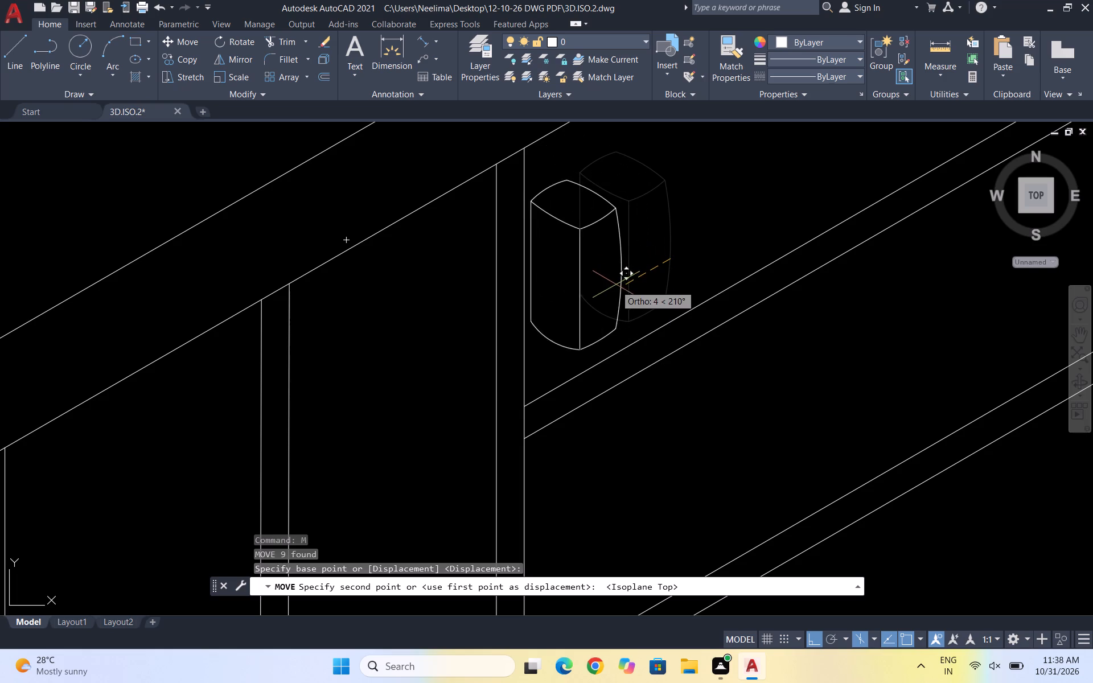
pyautogui.click(634, 273)
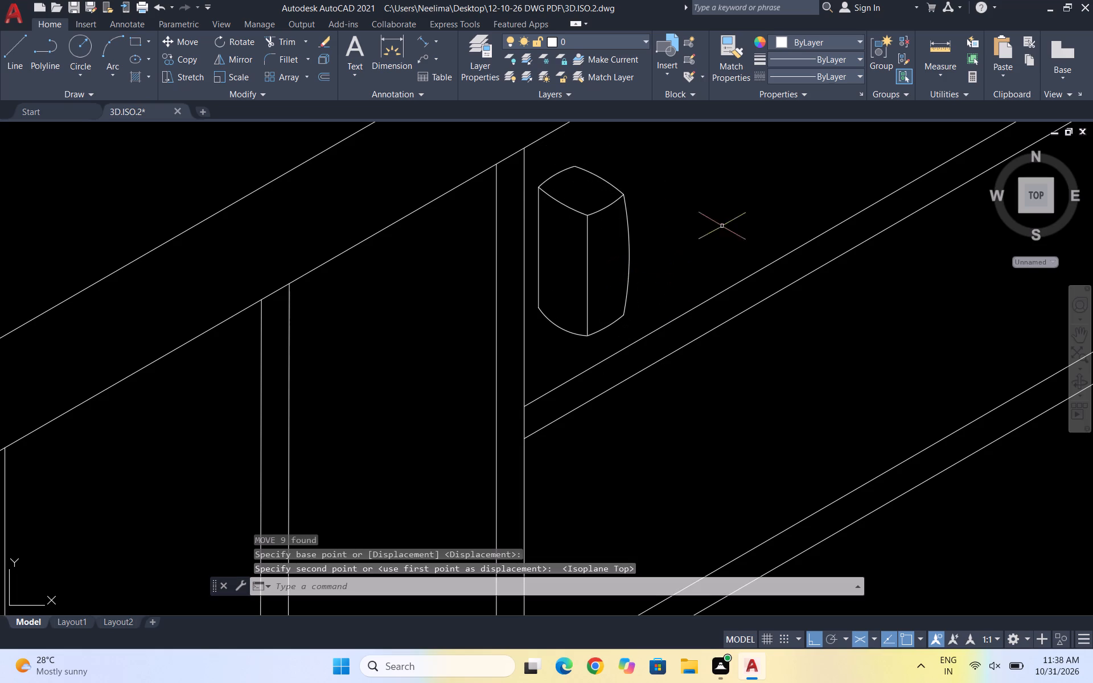
pyautogui.scroll(2, 612, 168)
pyautogui.press('Escape')
pyautogui.press('Escape')
pyautogui.press('Escape')
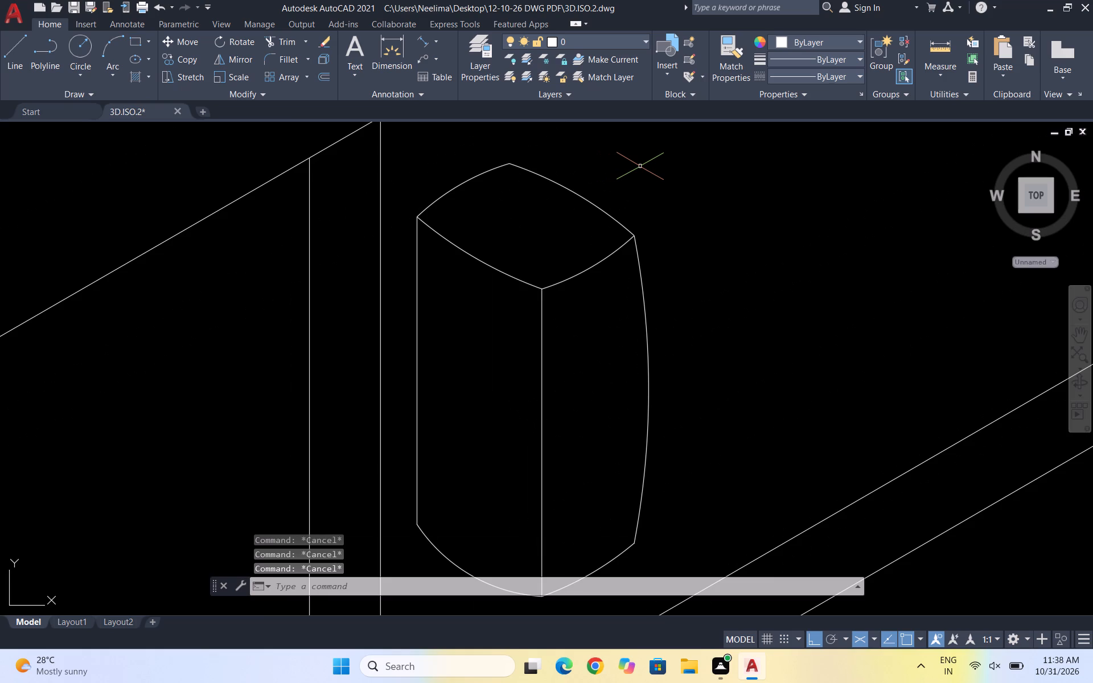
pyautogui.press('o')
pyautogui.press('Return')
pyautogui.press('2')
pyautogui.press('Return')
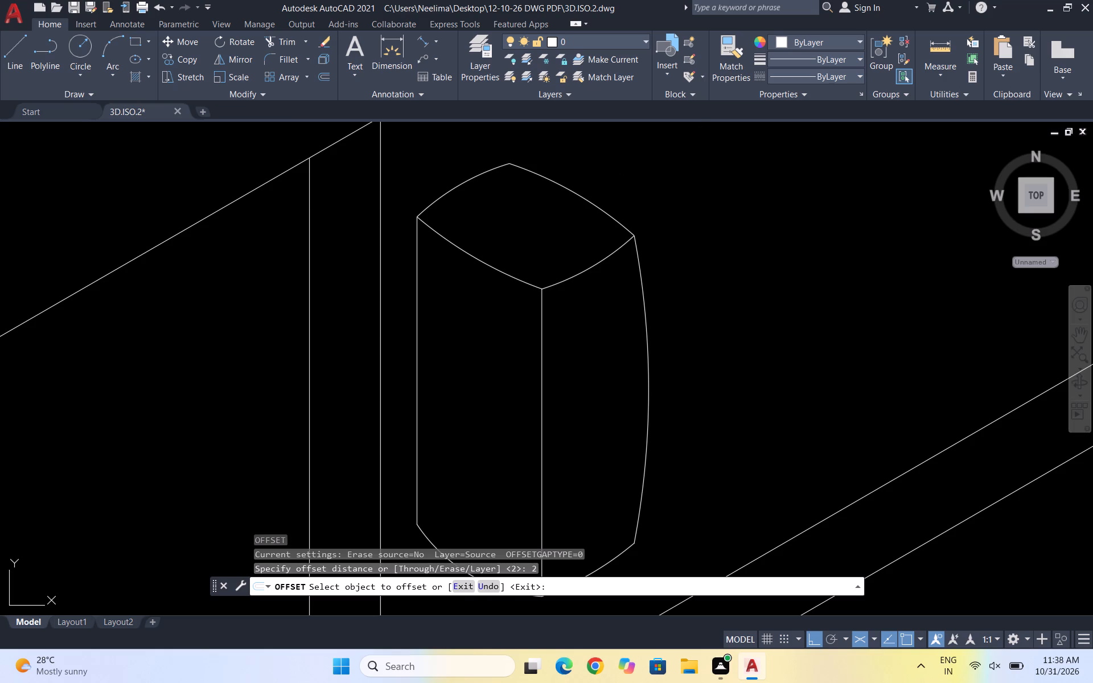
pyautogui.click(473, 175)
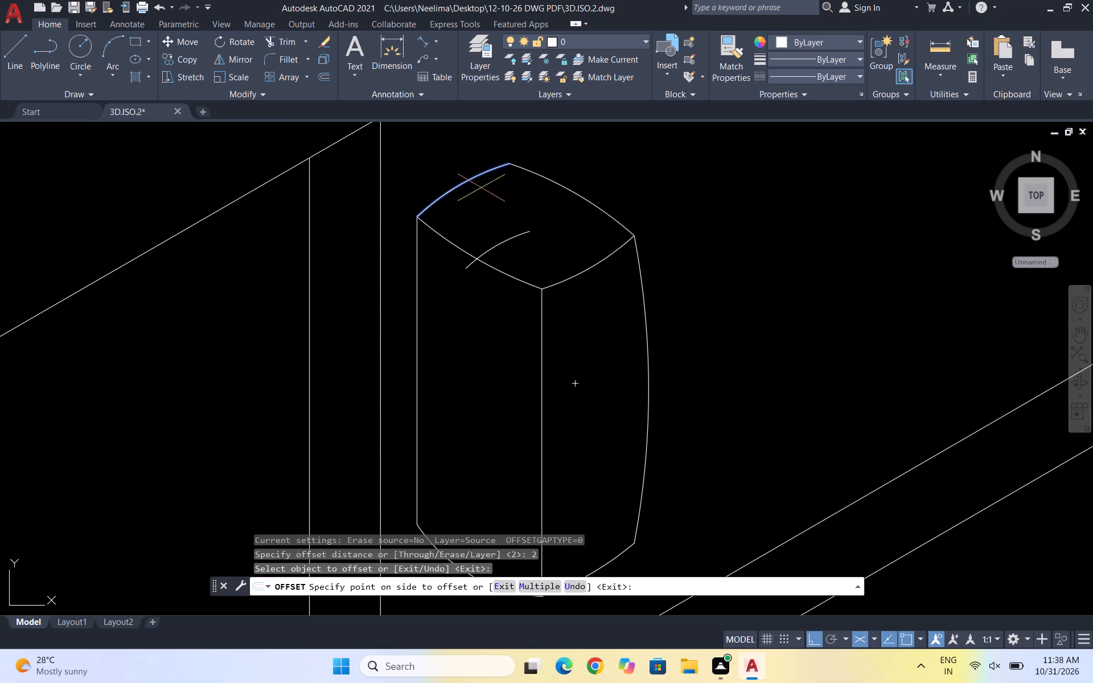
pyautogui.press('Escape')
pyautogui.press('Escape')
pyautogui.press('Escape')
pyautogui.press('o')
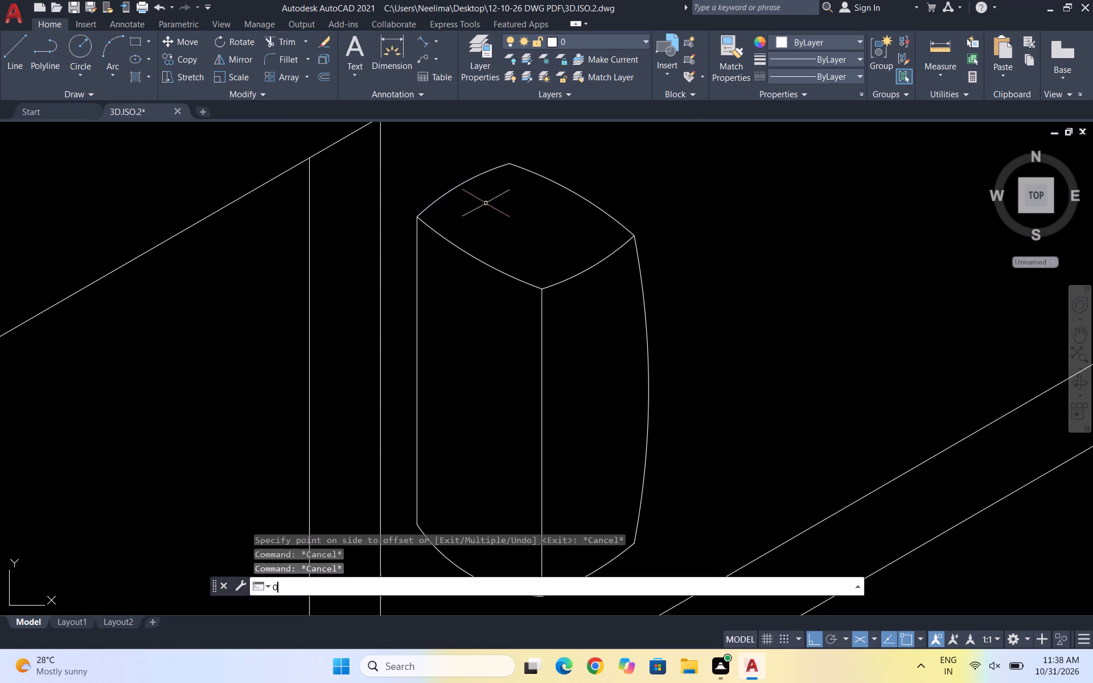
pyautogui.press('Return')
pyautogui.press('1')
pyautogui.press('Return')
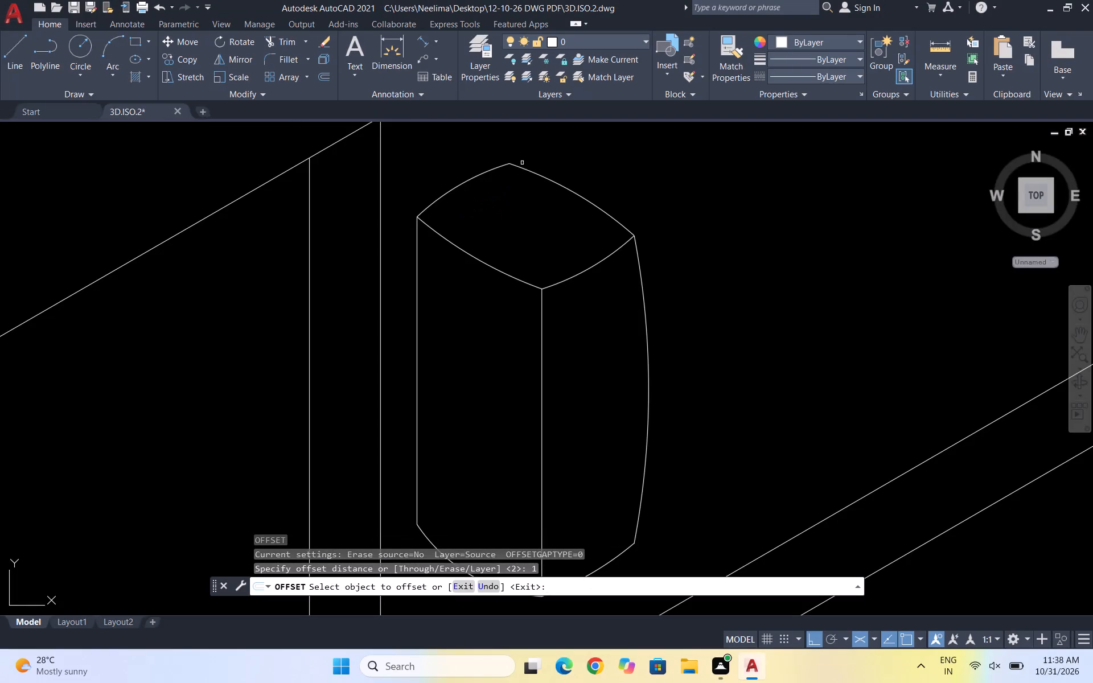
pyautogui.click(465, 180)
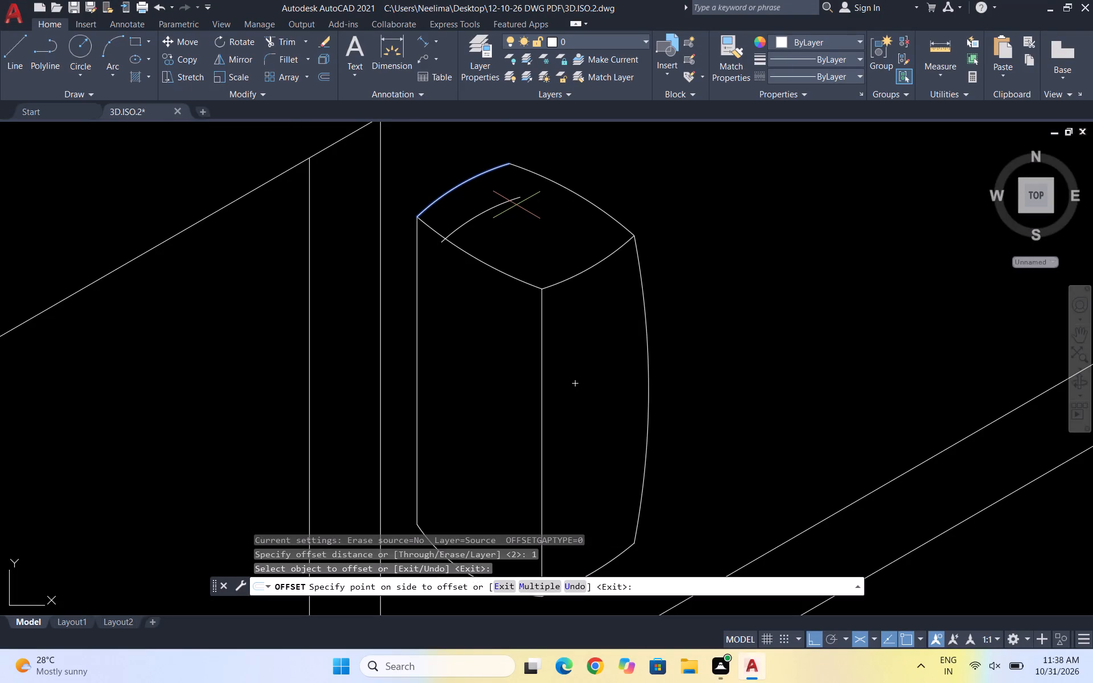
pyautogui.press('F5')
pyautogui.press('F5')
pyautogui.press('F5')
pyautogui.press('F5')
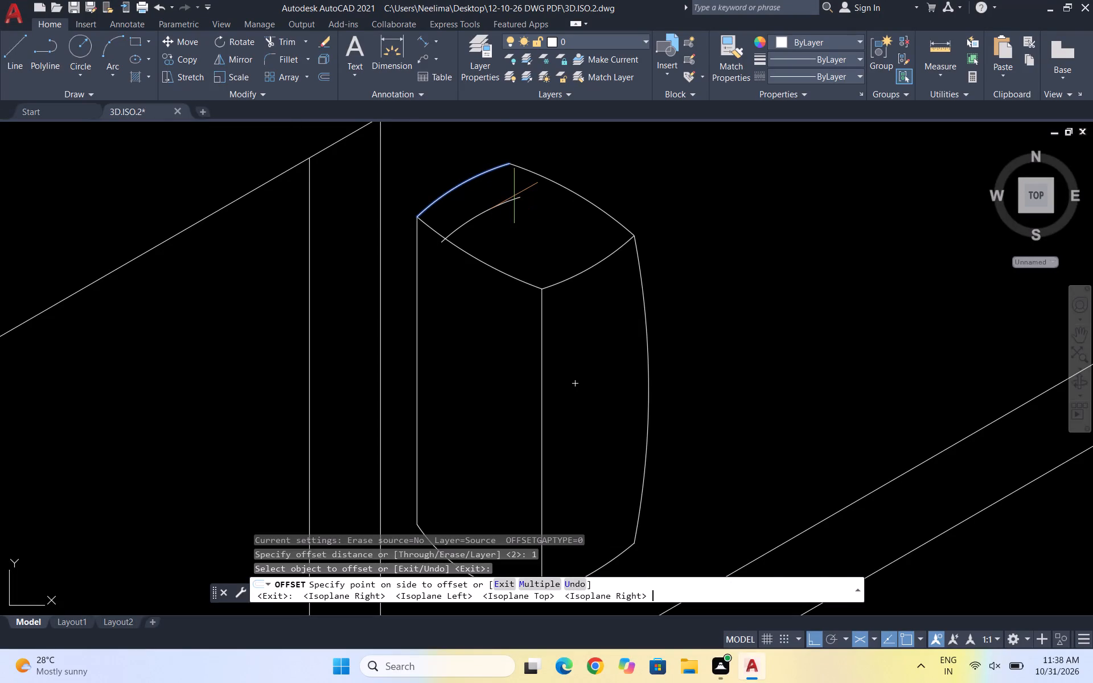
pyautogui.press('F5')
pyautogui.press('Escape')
# Copy the container's back-left top rim arc slightly inward, starting the copy on the front-left rim arc.
pyautogui.scroll(1, 506, 184)
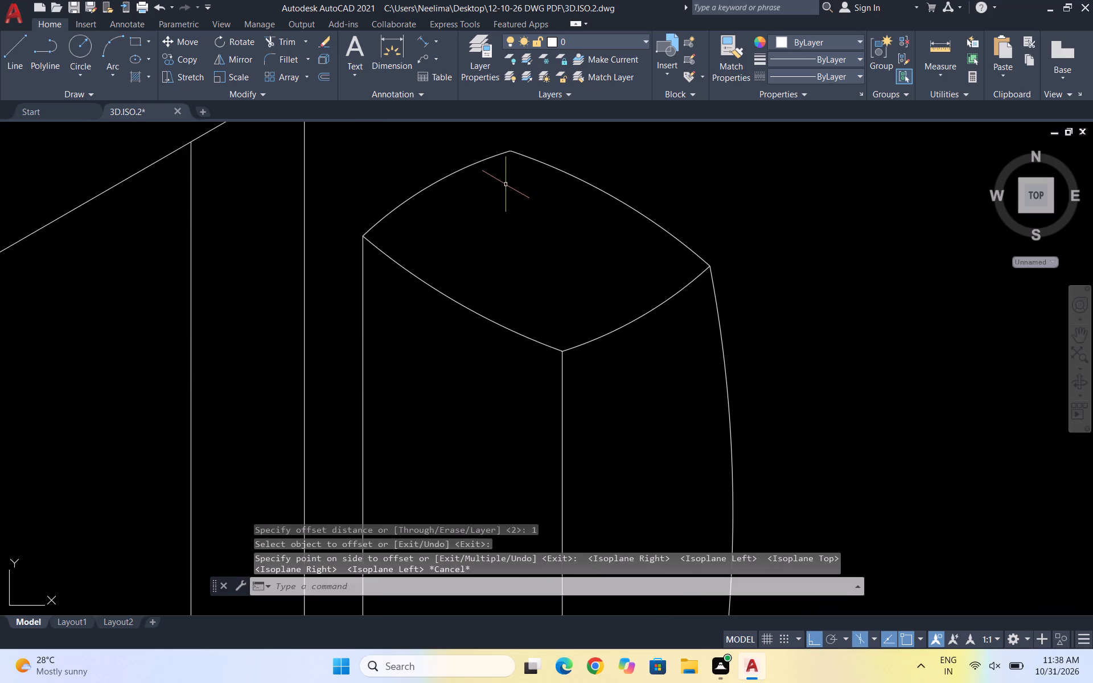
pyautogui.press('Escape')
pyautogui.click(499, 188)
pyautogui.click(441, 164)
pyautogui.write('CO')
pyautogui.press('Return')
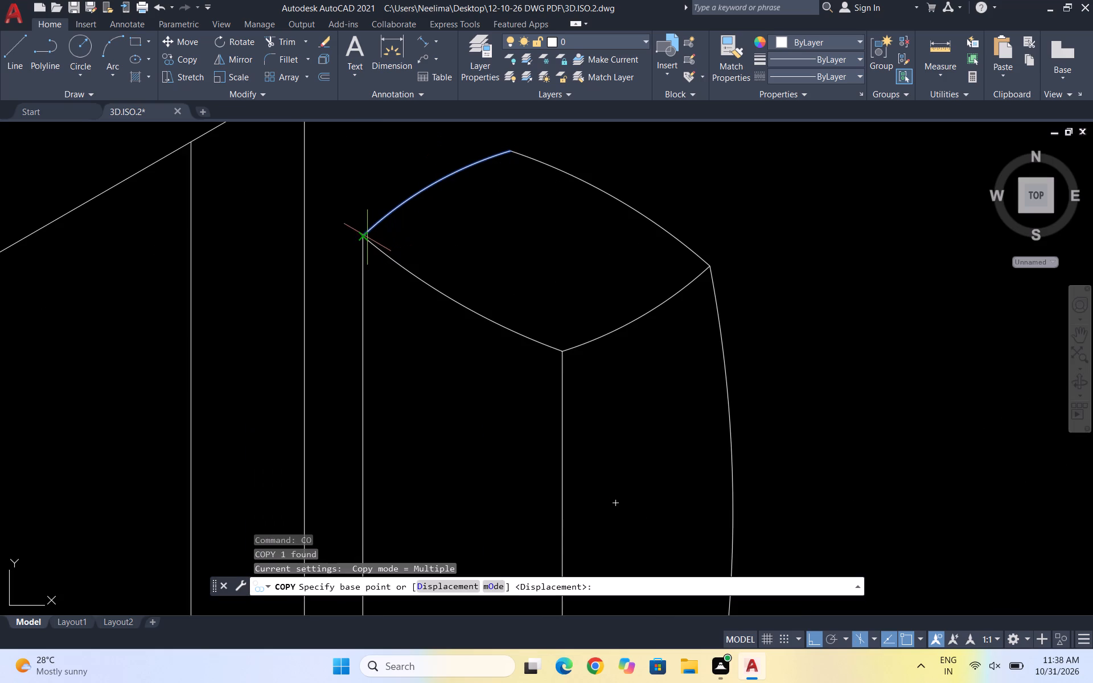
pyautogui.click(367, 237)
pyautogui.click(372, 245)
pyautogui.press('Escape')
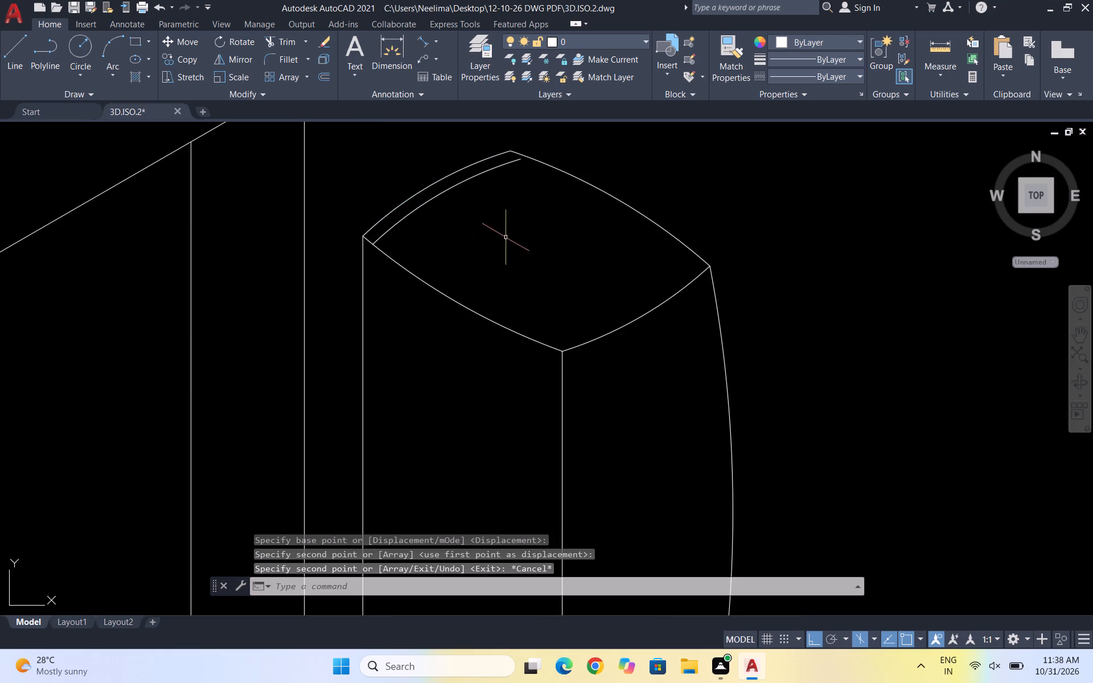
# Copy the container's back-right top rim arc slightly inward, along the back-left rim, to form the second inner rim edge.
pyautogui.click(609, 195)
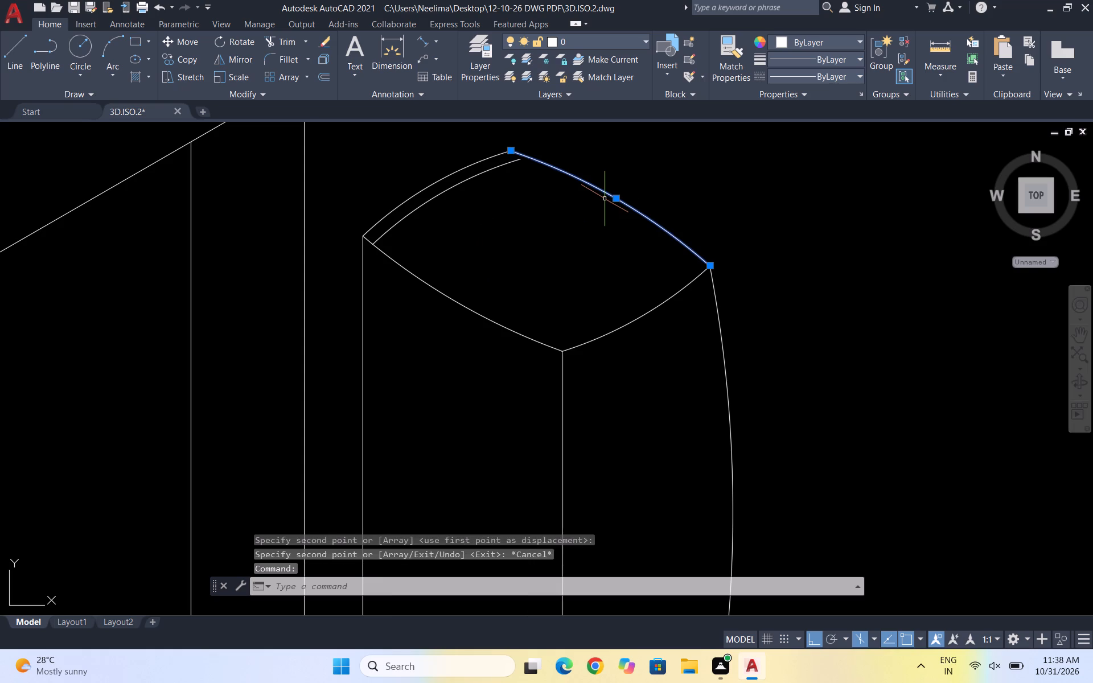
pyautogui.write('CO')
pyautogui.press('Return')
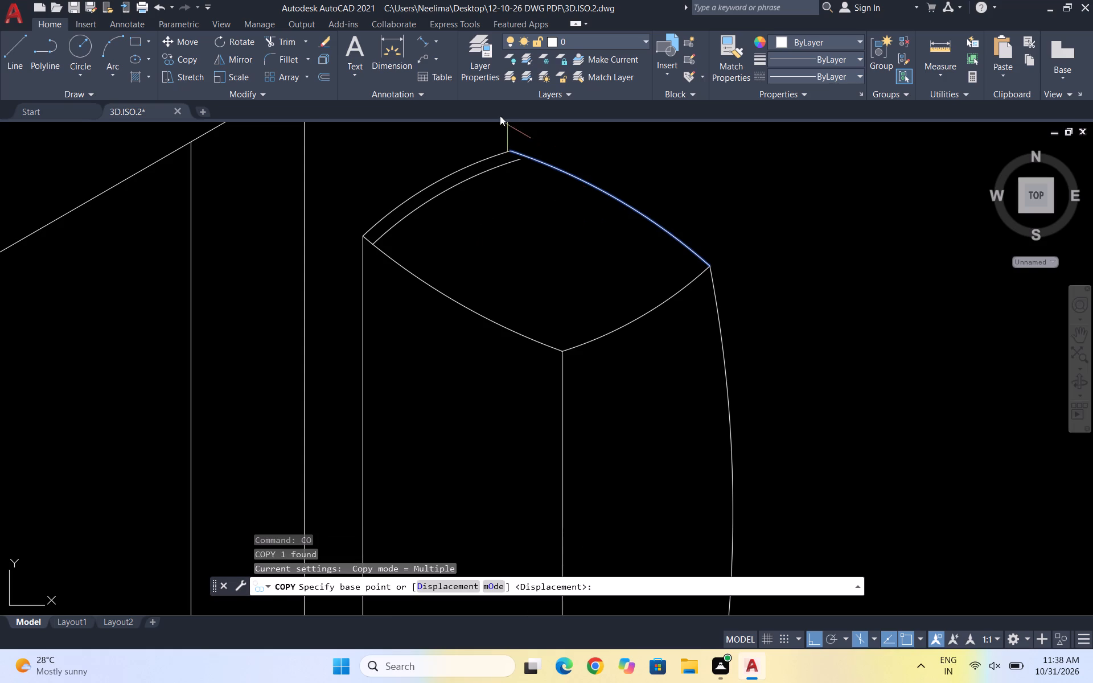
pyautogui.scroll(3, 507, 130)
pyautogui.click(517, 212)
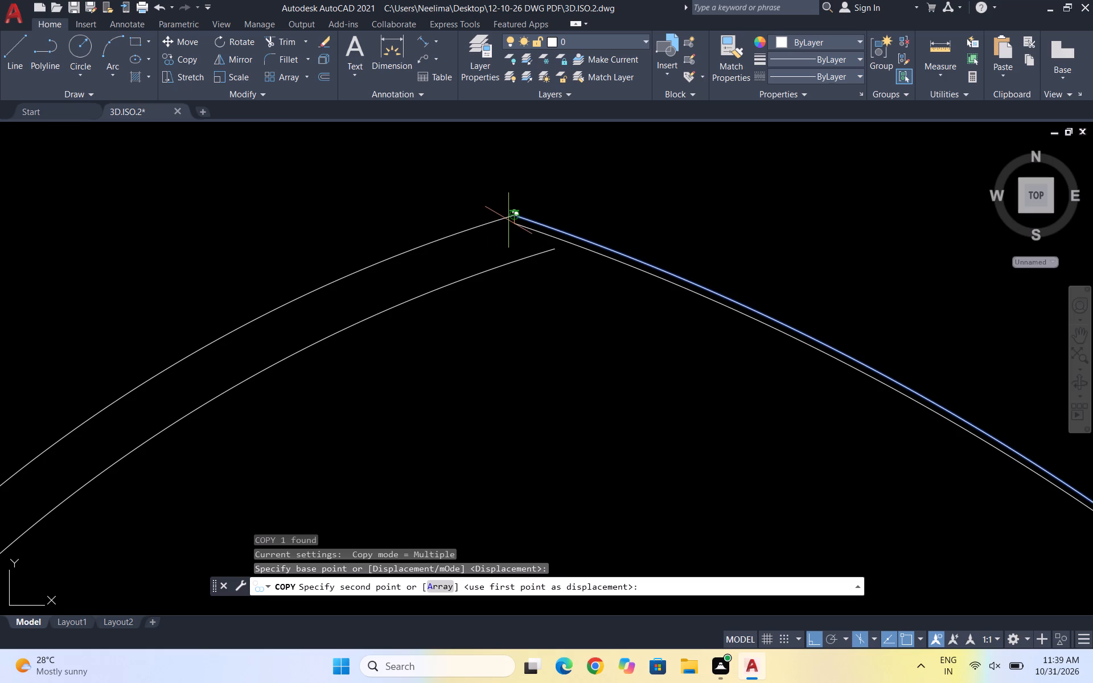
pyautogui.press('F5')
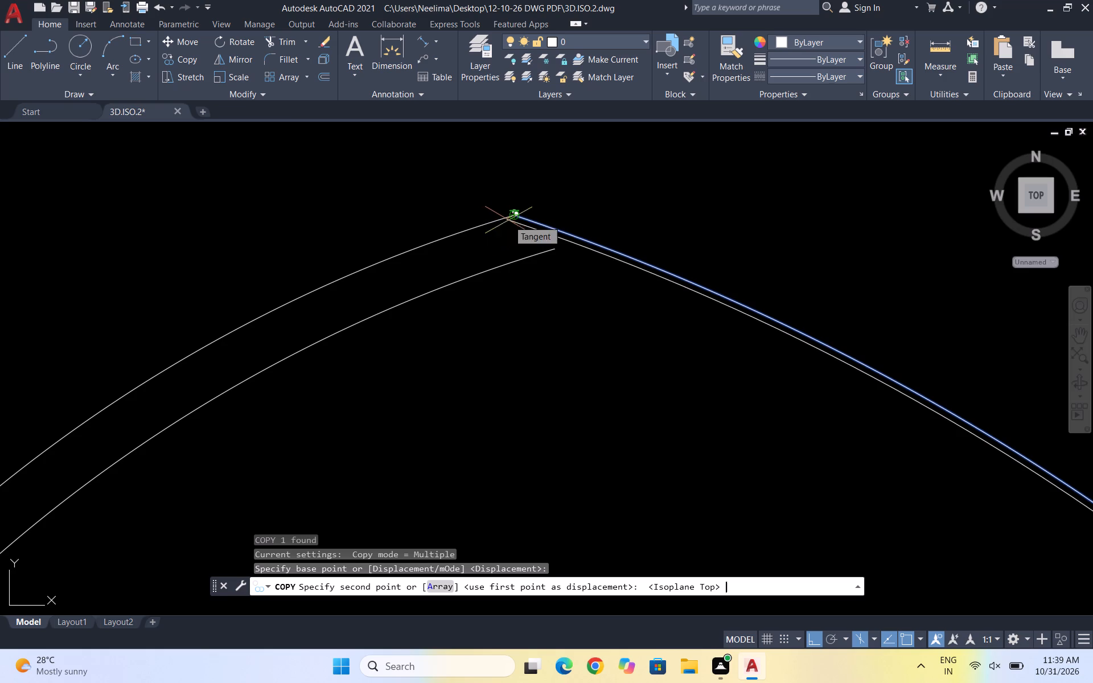
pyautogui.scroll(2, 481, 232)
pyautogui.scroll(-3, 494, 212)
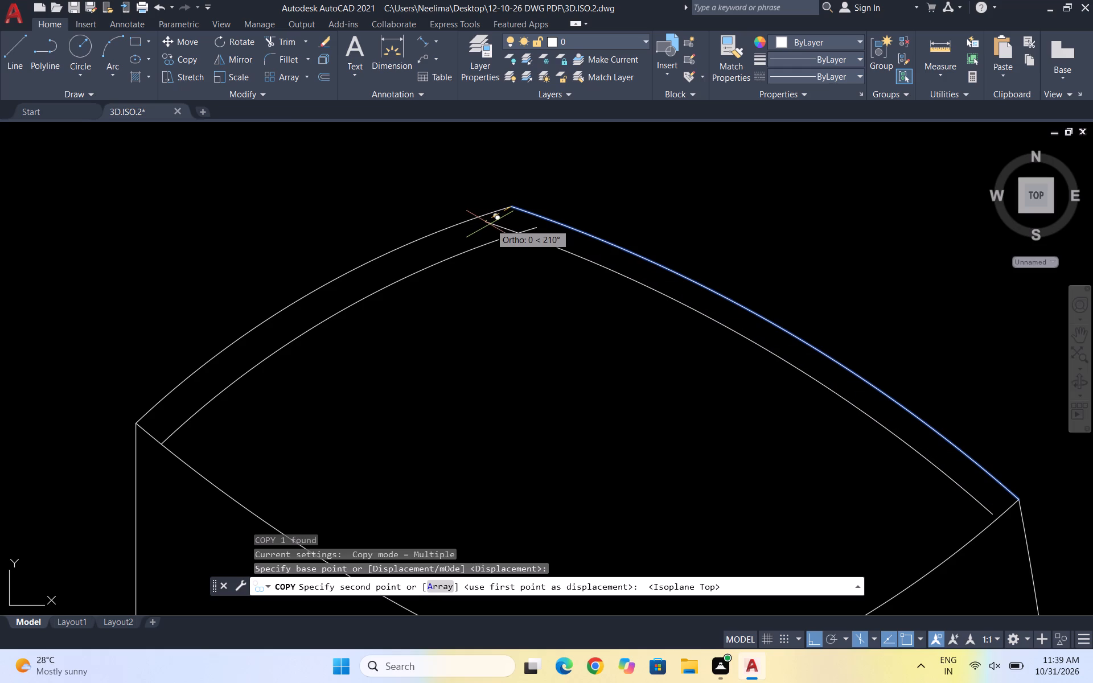
pyautogui.click(490, 225)
pyautogui.press('Escape')
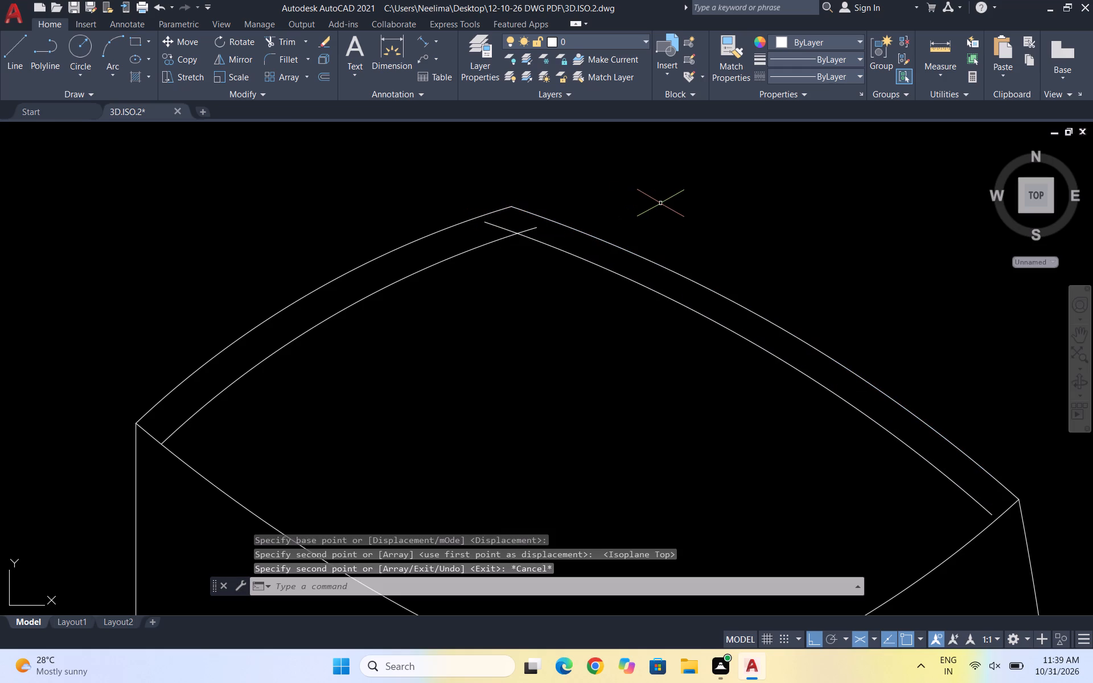
# Copy the container's front-right top rim arc slightly inward, along the back-right rim, to form the third inner rim edge.
pyautogui.scroll(-3, 660, 192)
pyautogui.scroll(1, 745, 281)
pyautogui.click(702, 290)
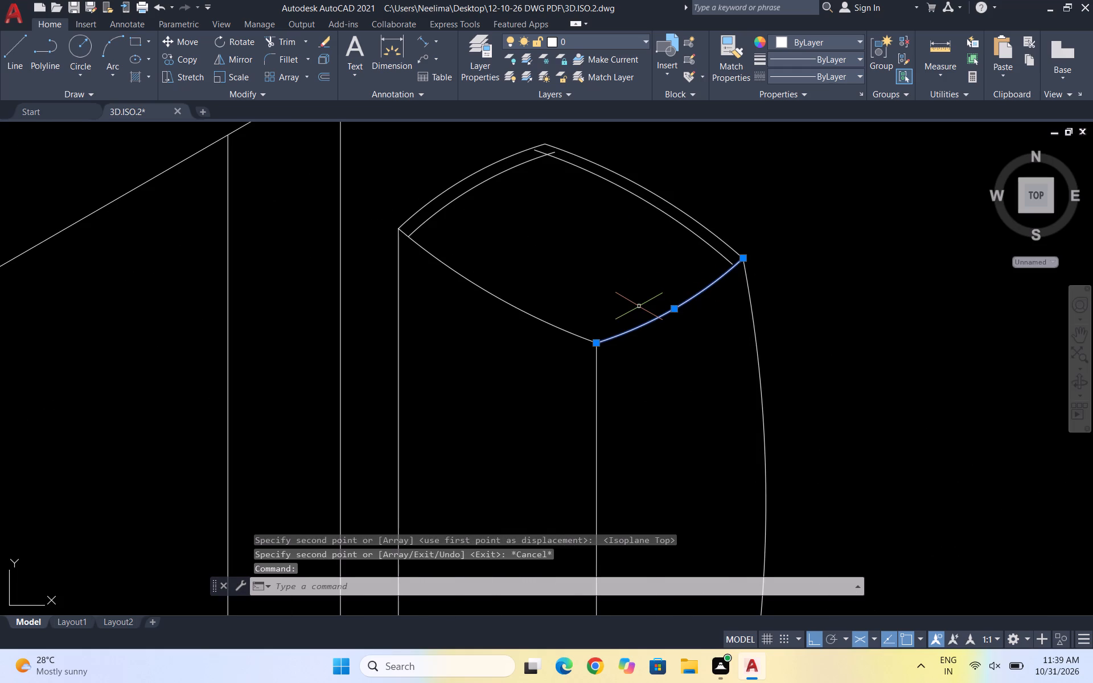
pyautogui.write('CO')
pyautogui.press('Return')
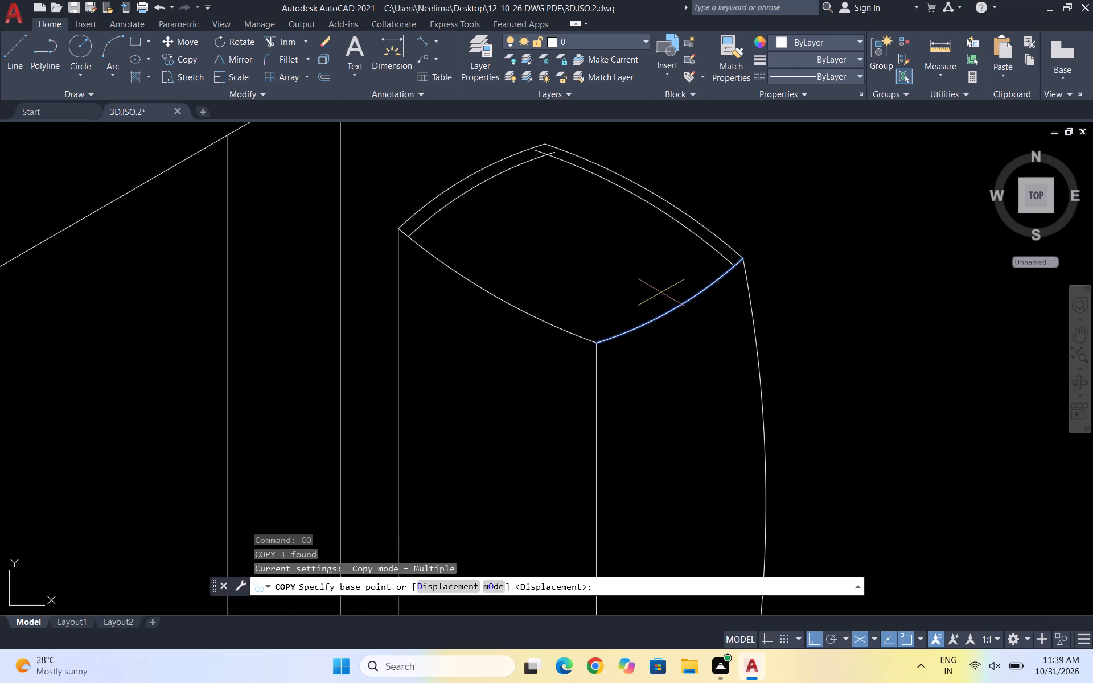
pyautogui.scroll(3, 722, 250)
pyautogui.click(800, 287)
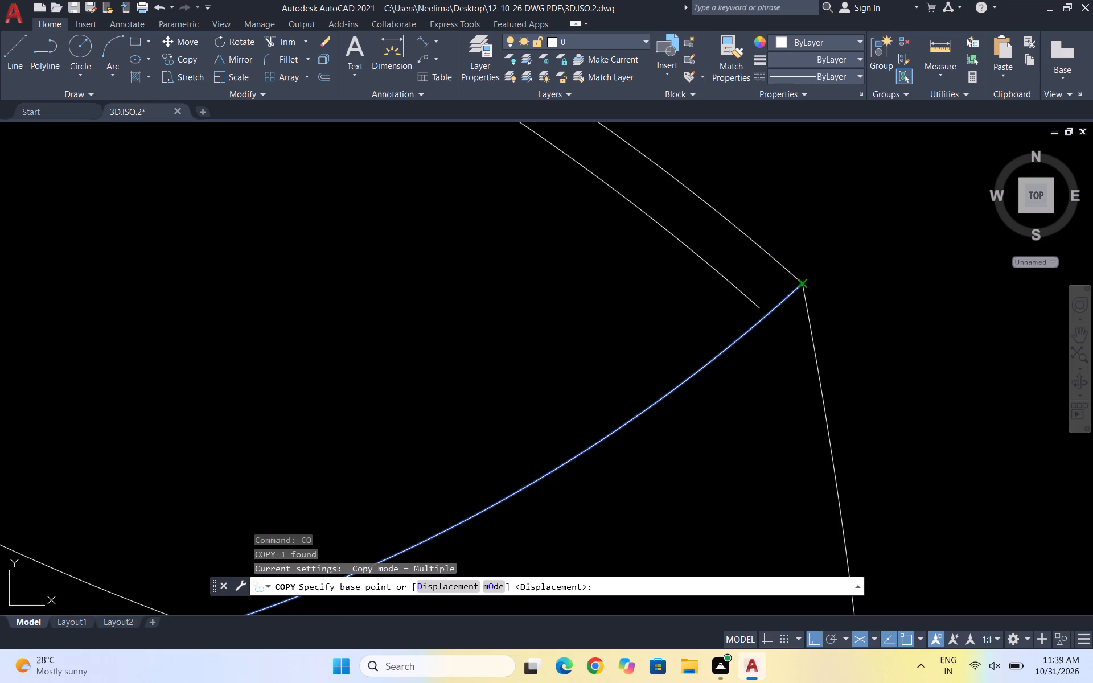
pyautogui.click(756, 245)
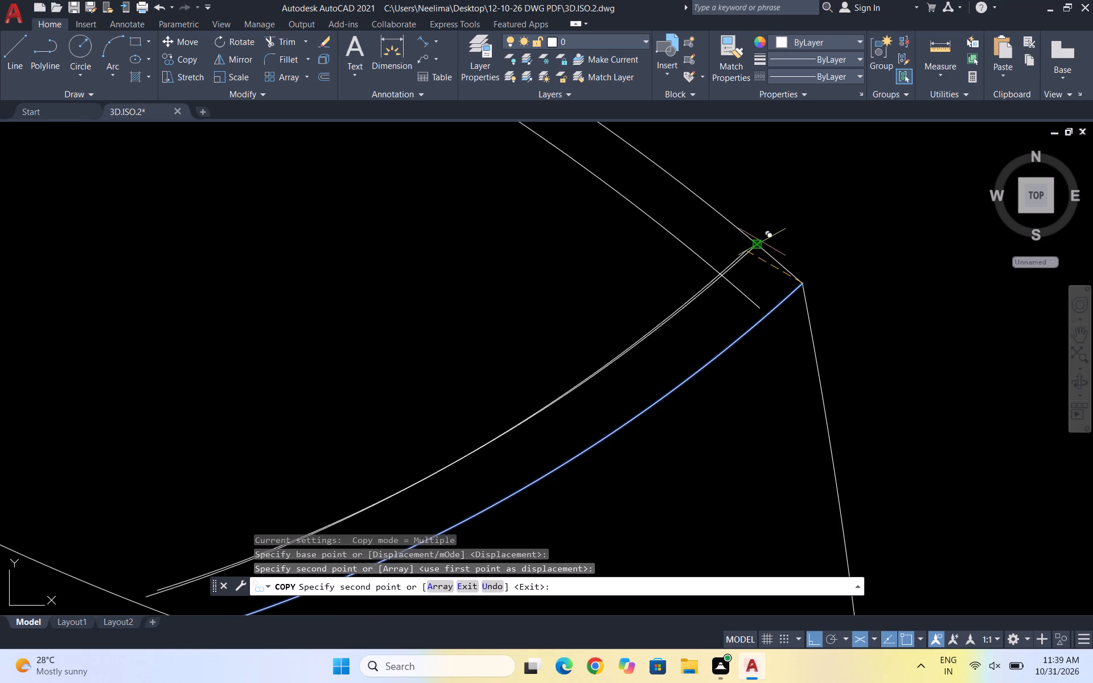
pyautogui.scroll(-3, 782, 245)
pyautogui.press('Escape')
# Copy the container's front-left top rim arc slightly inward, along the back-left rim, to complete the inner rim outline.
pyautogui.scroll(1, 606, 337)
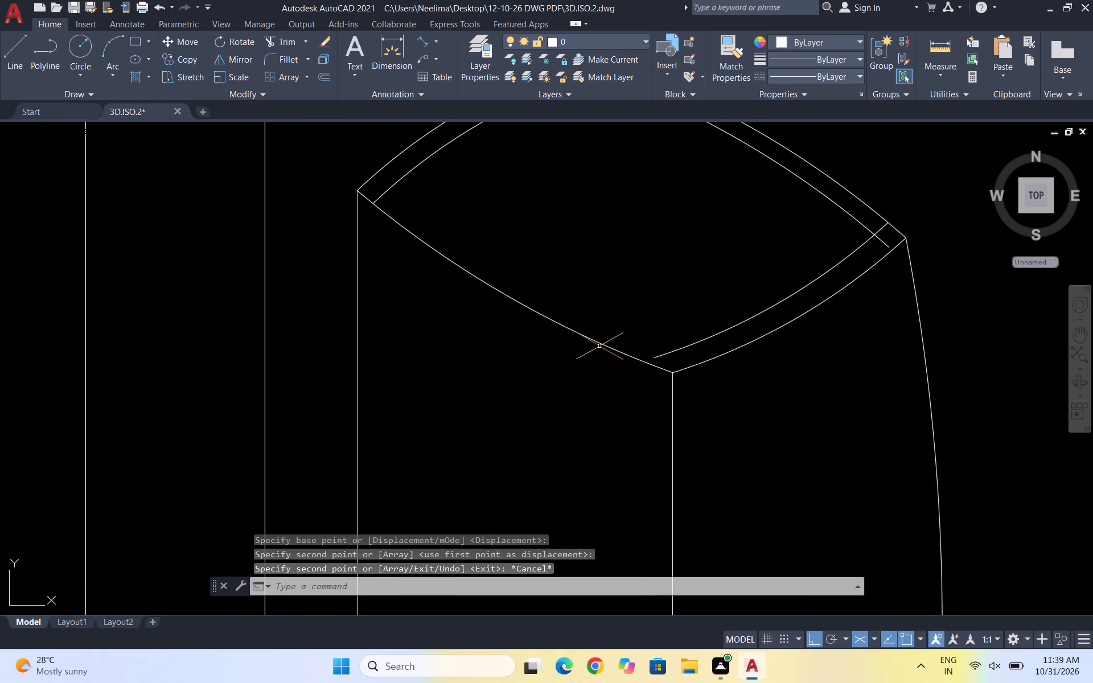
pyautogui.click(600, 344)
pyautogui.write('CO')
pyautogui.press('Return')
pyautogui.scroll(-2, 724, 356)
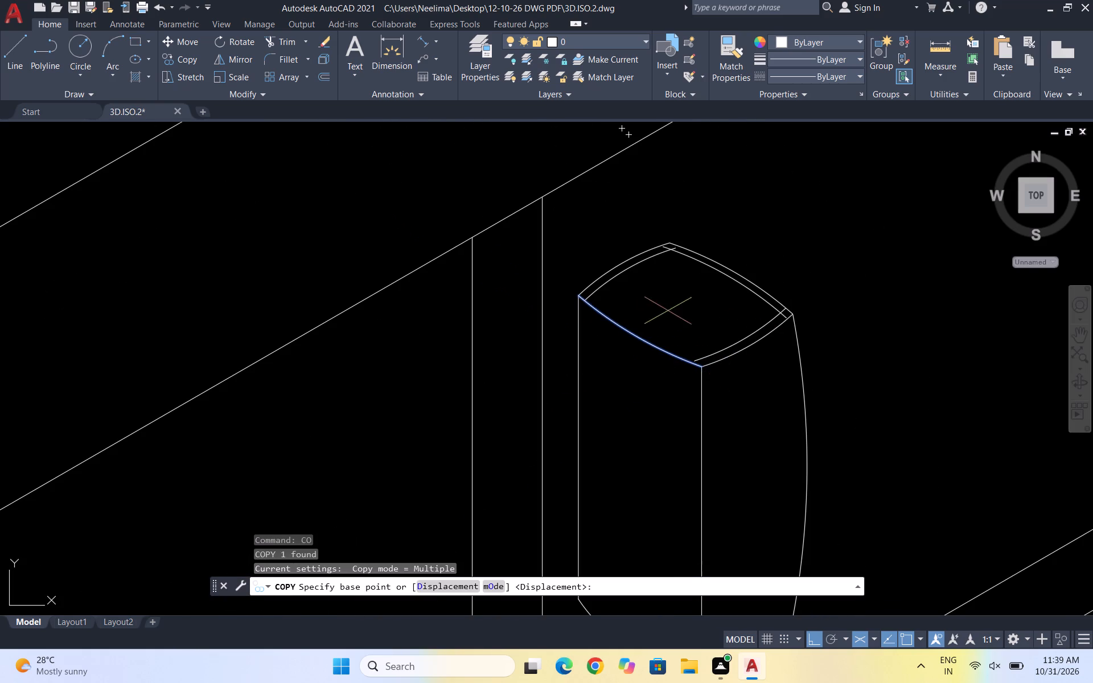
pyautogui.scroll(3, 574, 281)
pyautogui.scroll(2, 621, 330)
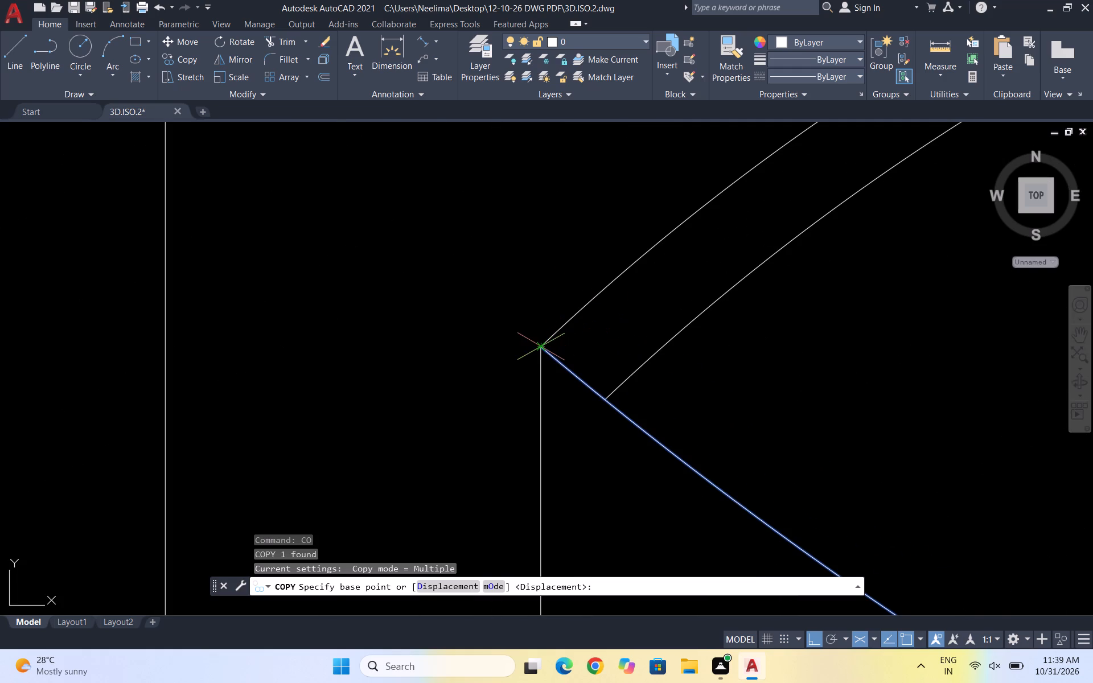
pyautogui.click(541, 346)
pyautogui.click(611, 281)
pyautogui.scroll(-3, 580, 265)
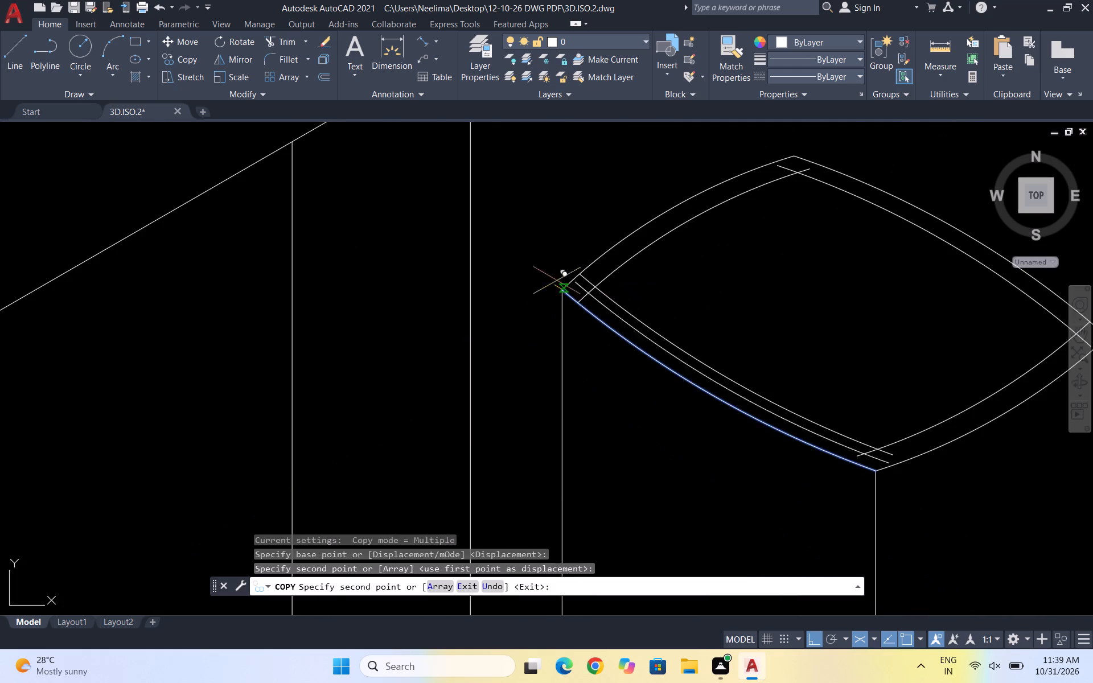
pyautogui.press('Escape')
pyautogui.scroll(-2, 668, 348)
pyautogui.press('Escape')
pyautogui.press('Escape')
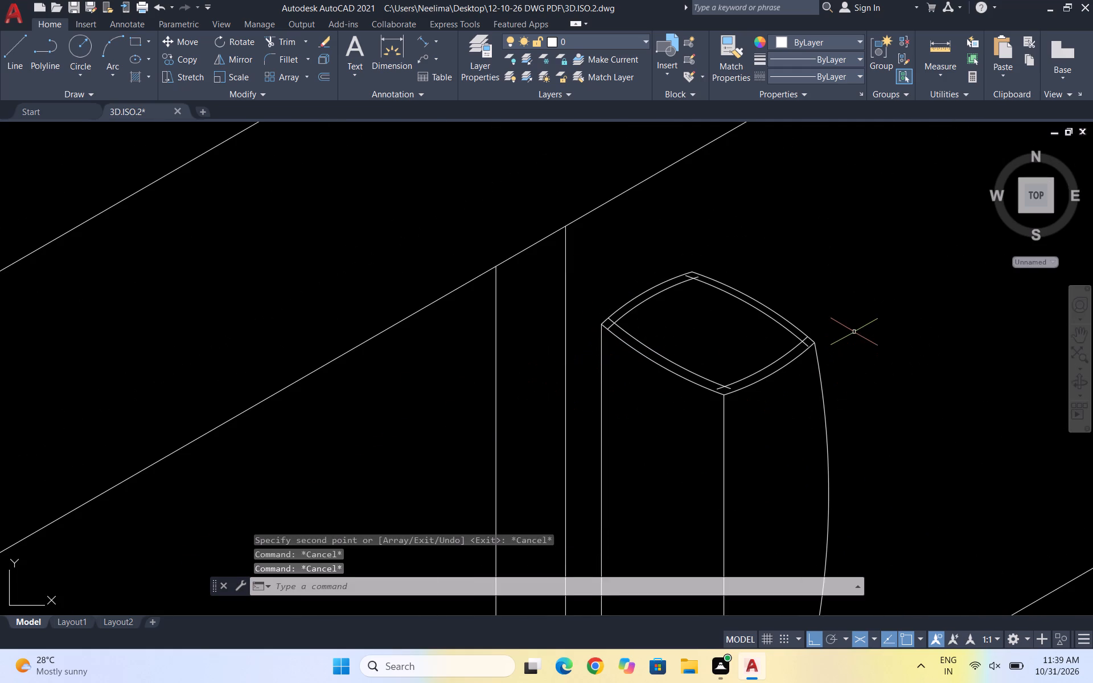
# Trim the overlapping inner rim arc ends at the container's back and left corners.
pyautogui.write('EX')
pyautogui.press('Return')
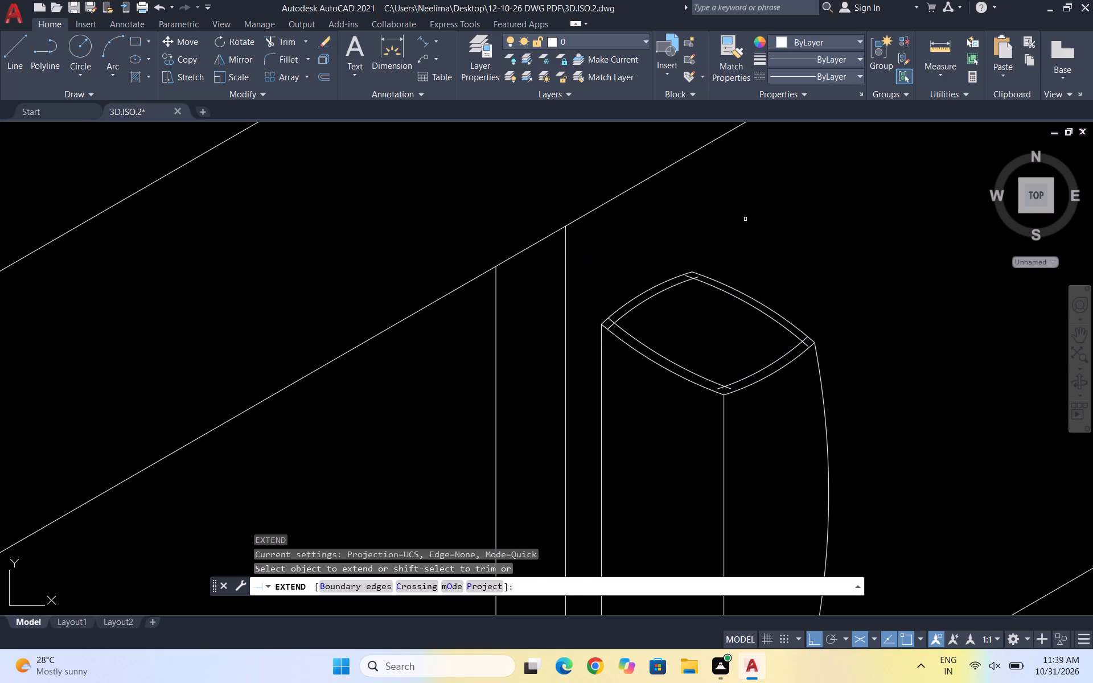
pyautogui.keyDown('shift'); pyautogui.scroll(2, 729, 221); pyautogui.keyUp('shift')
pyautogui.keyDown('shift'); pyautogui.scroll(3, 639, 375); pyautogui.keyUp('shift')
pyautogui.keyDown('shift'); pyautogui.moveTo(589, 345); pyautogui.dragTo(661, 335); pyautogui.keyUp('shift')
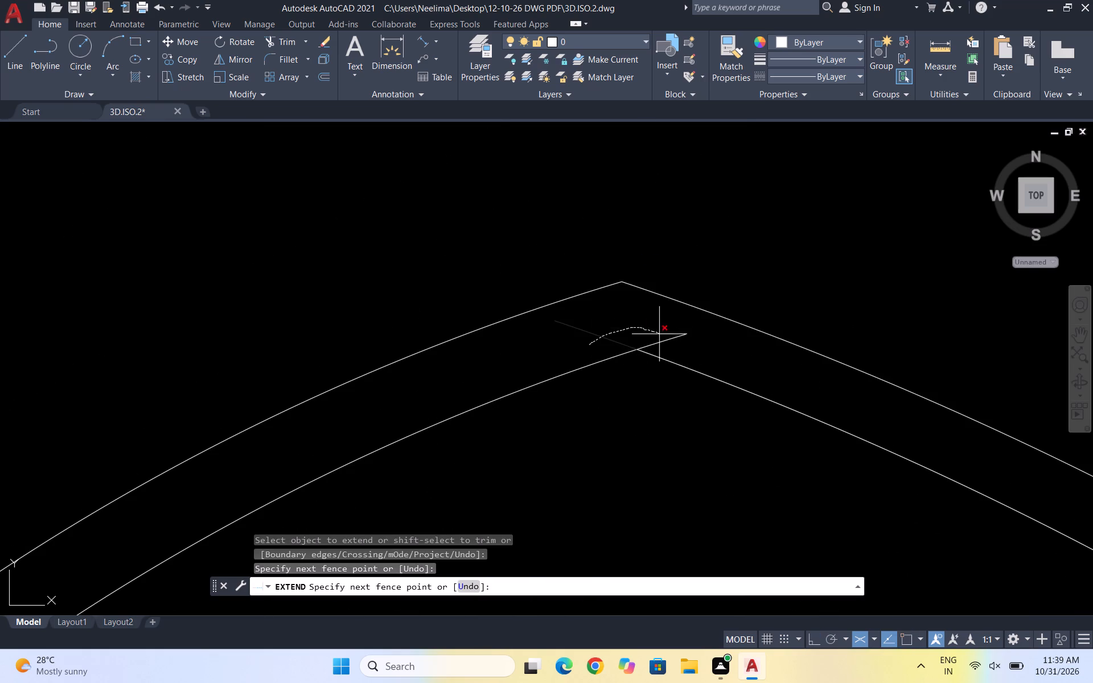
pyautogui.keyDown('shift'); pyautogui.moveTo(661, 335); pyautogui.dragTo(696, 357); pyautogui.keyUp('shift')
pyautogui.keyDown('shift'); pyautogui.scroll(-4, 679, 314); pyautogui.keyUp('shift')
pyautogui.keyDown('shift'); pyautogui.scroll(4, 557, 381); pyautogui.keyUp('shift')
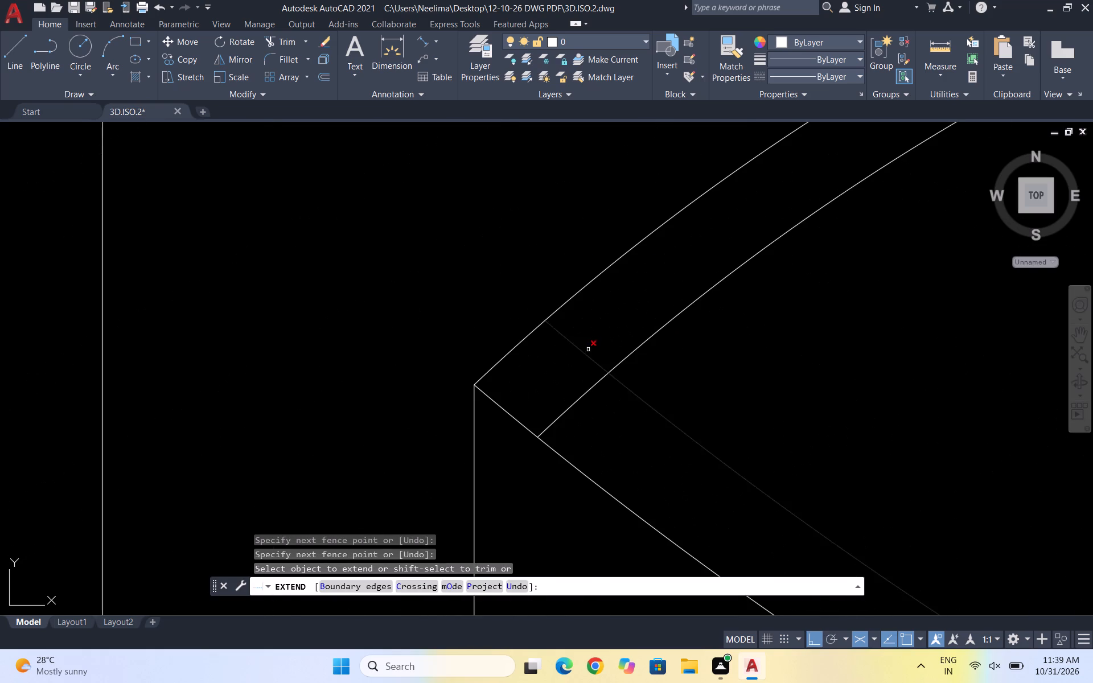
pyautogui.keyDown('shift'); pyautogui.moveTo(586, 348); pyautogui.dragTo(612, 419); pyautogui.keyUp('shift')
# Trim the overlapping inner rim arc ends at the container's front and right corners to close the inner rim.
pyautogui.keyDown('shift'); pyautogui.scroll(-5, 577, 339); pyautogui.keyUp('shift')
pyautogui.keyDown('shift'); pyautogui.scroll(5, 705, 396); pyautogui.keyUp('shift')
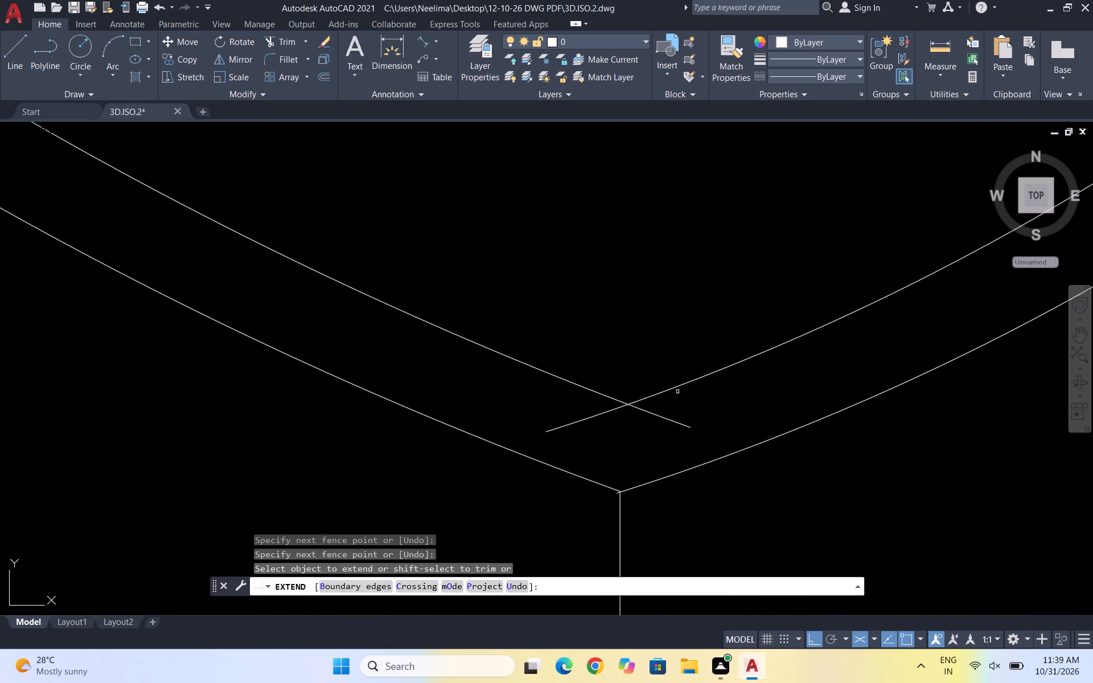
pyautogui.keyDown('shift'); pyautogui.moveTo(576, 410); pyautogui.dragTo(713, 414); pyautogui.keyUp('shift')
pyautogui.keyDown('shift'); pyautogui.scroll(-5, 609, 405); pyautogui.keyUp('shift')
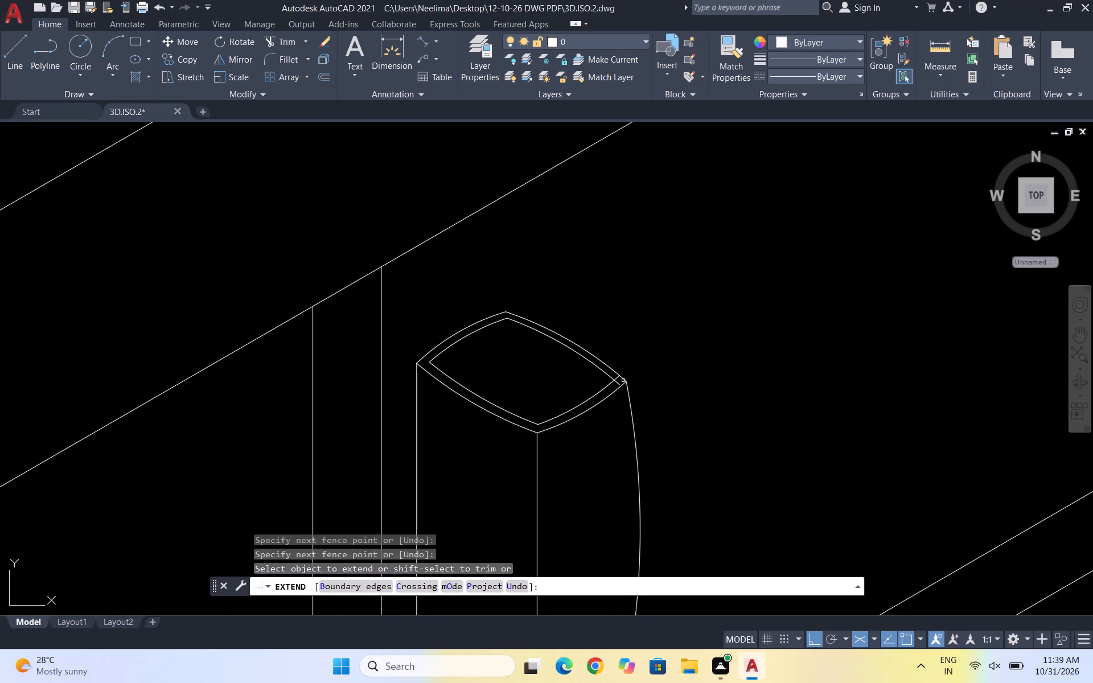
pyautogui.keyDown('shift'); pyautogui.scroll(7, 611, 375); pyautogui.keyUp('shift')
pyautogui.keyDown('shift'); pyautogui.moveTo(638, 373); pyautogui.dragTo(643, 524); pyautogui.keyUp('shift')
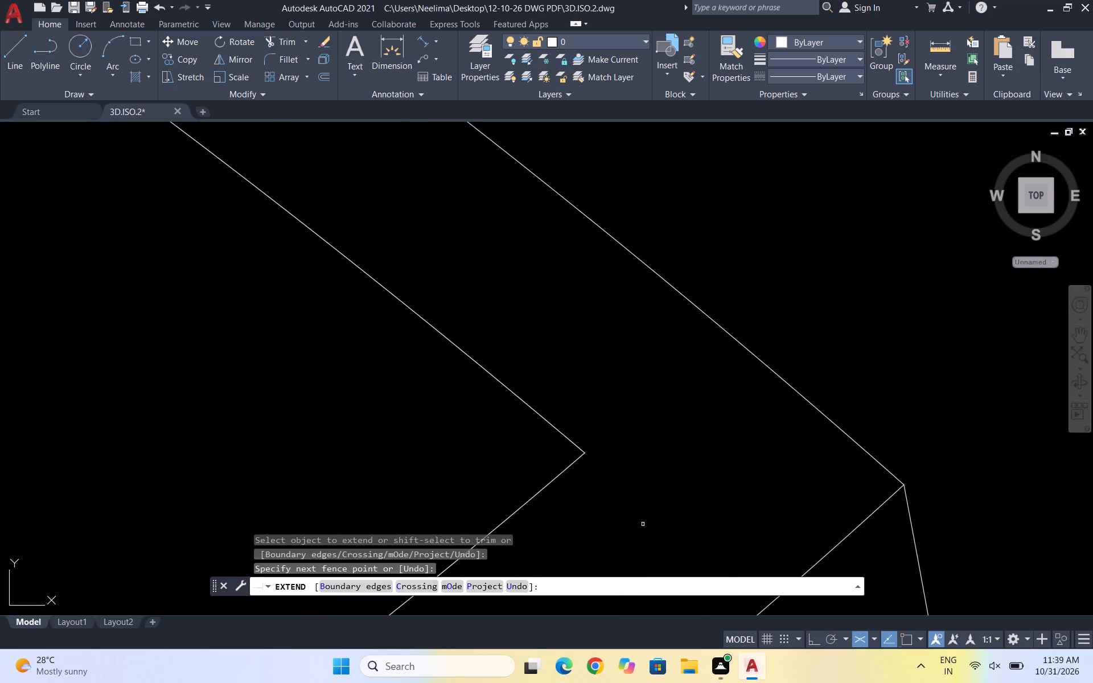
pyautogui.scroll(-4, 728, 335)
pyautogui.scroll(-3, 697, 372)
pyautogui.scroll(-3, 783, 306)
pyautogui.press('Escape')
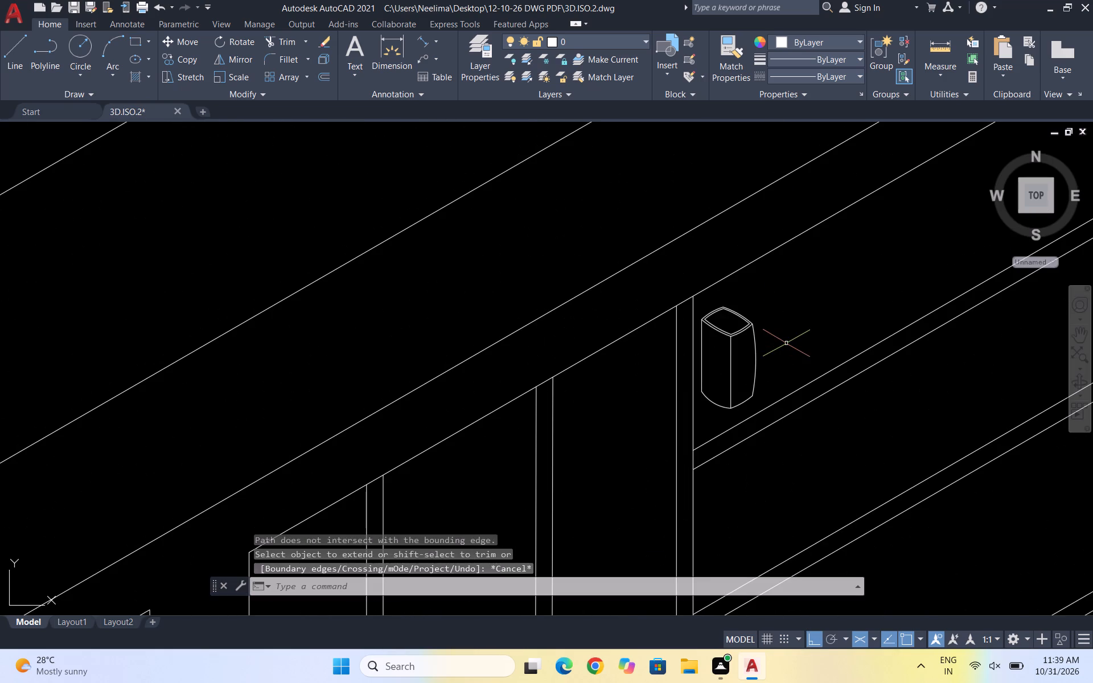
pyautogui.press('Escape')
pyautogui.press('Escape')
pyautogui.press('Escape')
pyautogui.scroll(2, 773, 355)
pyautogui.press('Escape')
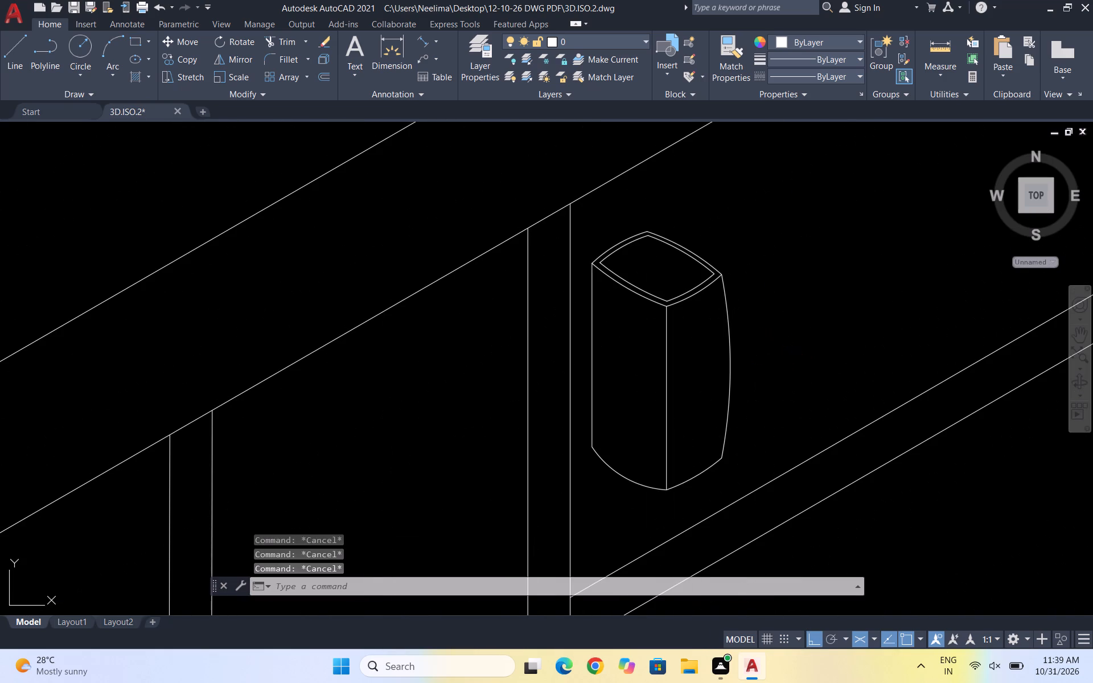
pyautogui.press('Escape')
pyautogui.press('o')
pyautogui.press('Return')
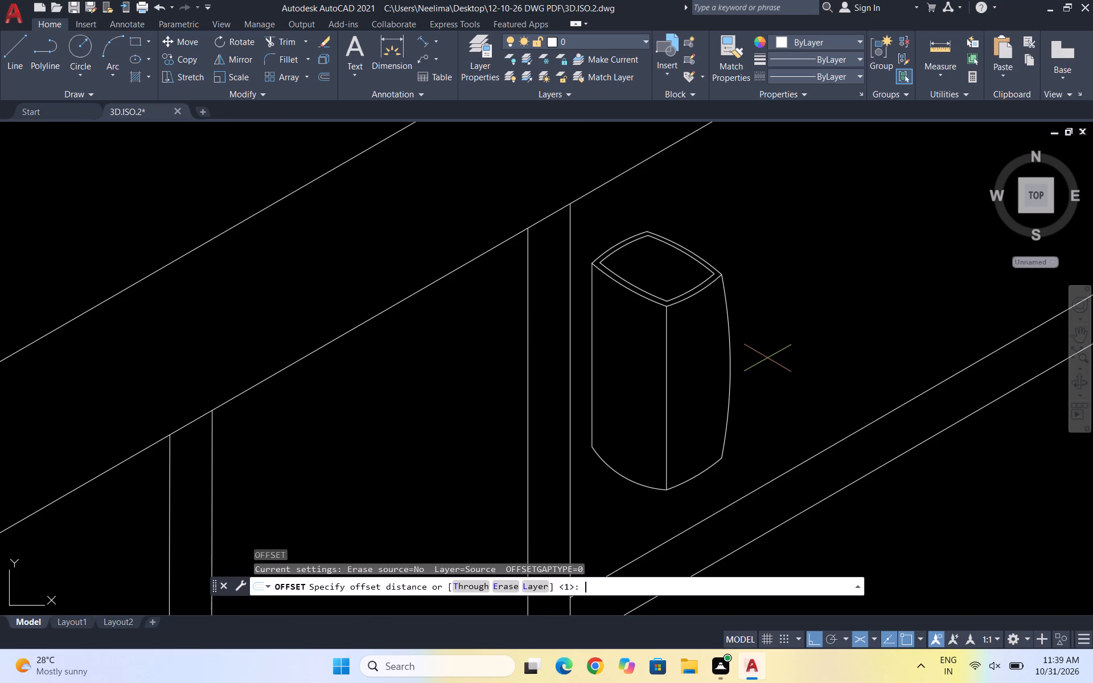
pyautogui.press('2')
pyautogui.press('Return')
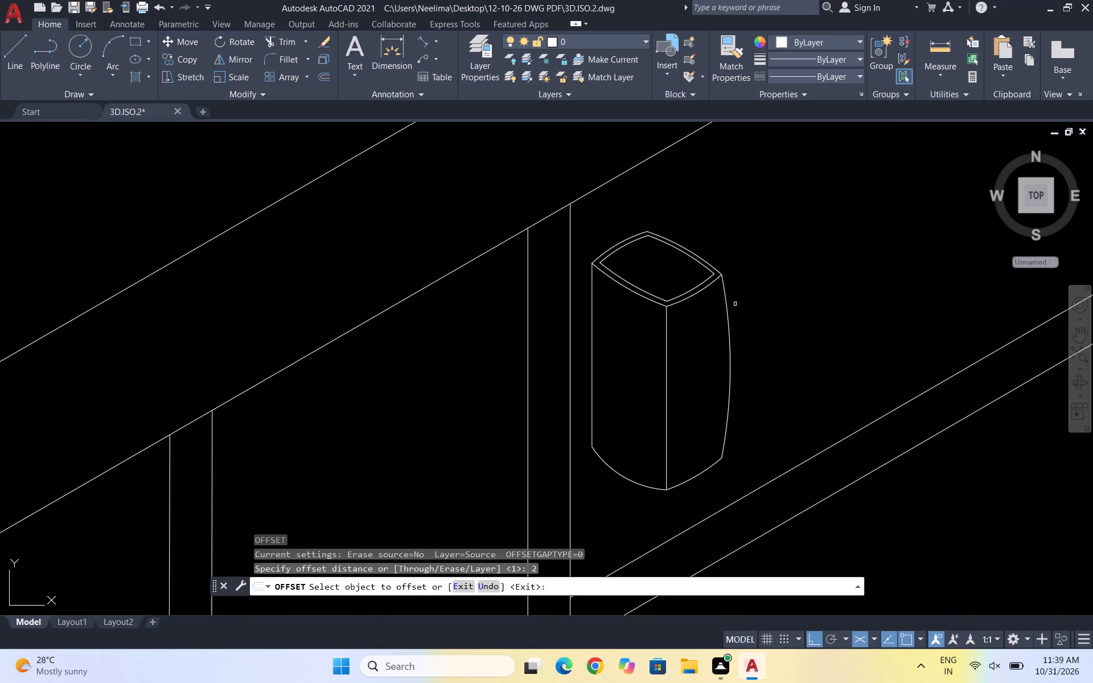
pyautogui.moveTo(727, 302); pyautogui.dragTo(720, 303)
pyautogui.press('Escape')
# Copy the container's curved right side edge slightly inward from the right rim corner, along the isometric direction.
pyautogui.scroll(4, 737, 267)
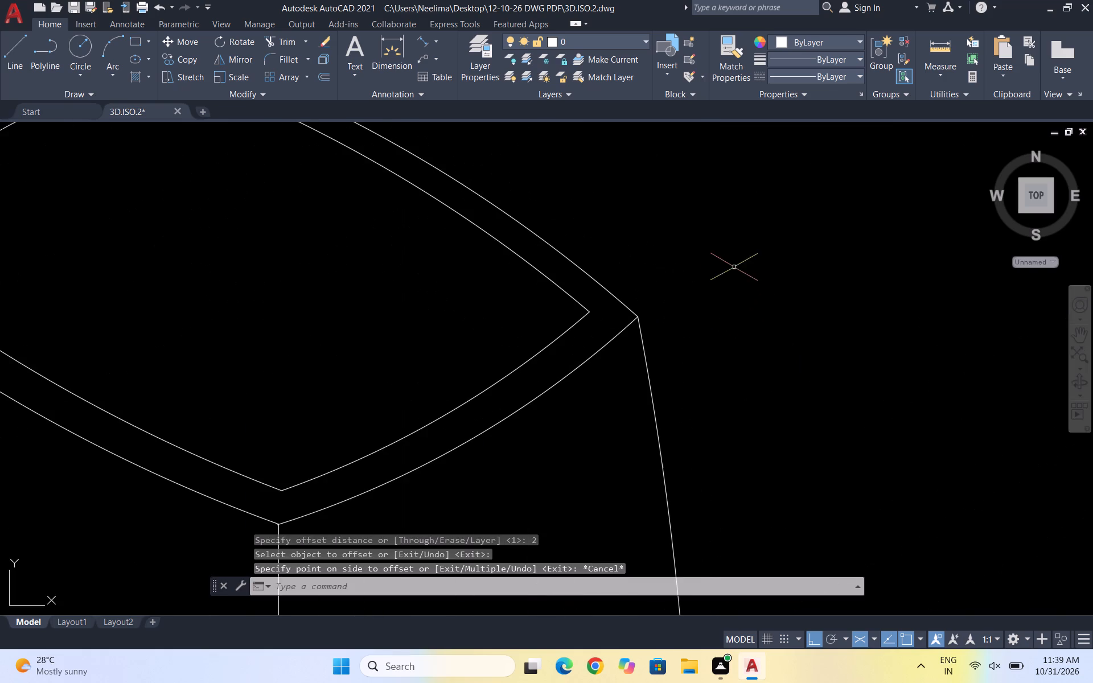
pyautogui.scroll(2, 611, 359)
pyautogui.moveTo(742, 349); pyautogui.dragTo(711, 365)
pyautogui.click(669, 385)
pyautogui.write('CO')
pyautogui.press('Return')
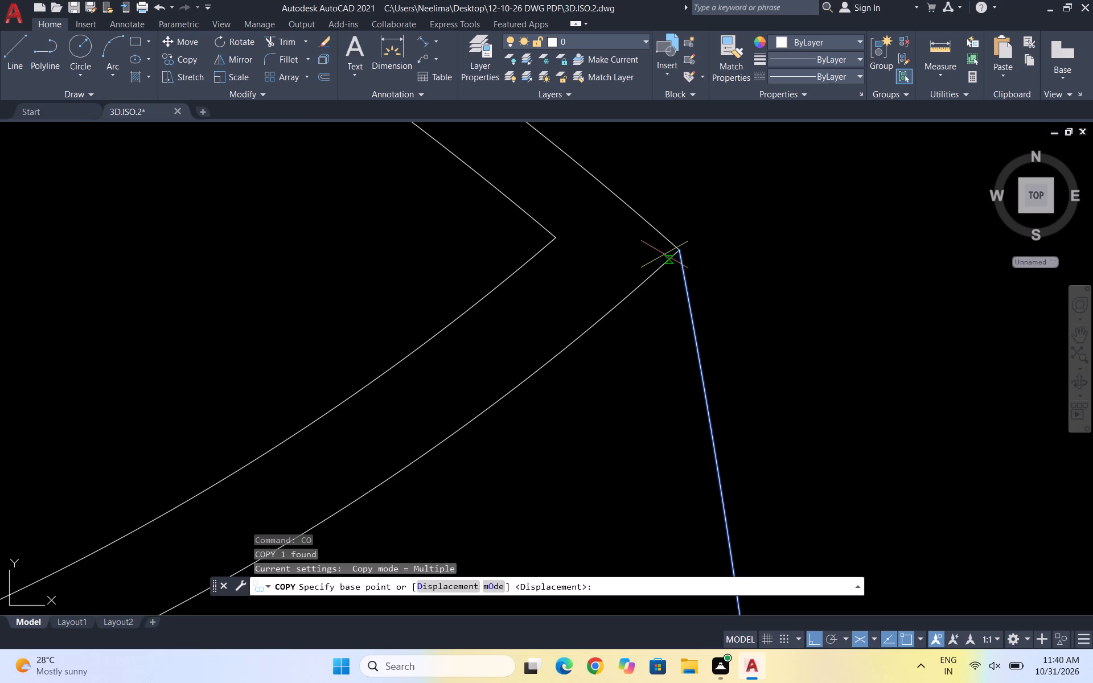
pyautogui.moveTo(681, 250); pyautogui.dragTo(675, 251)
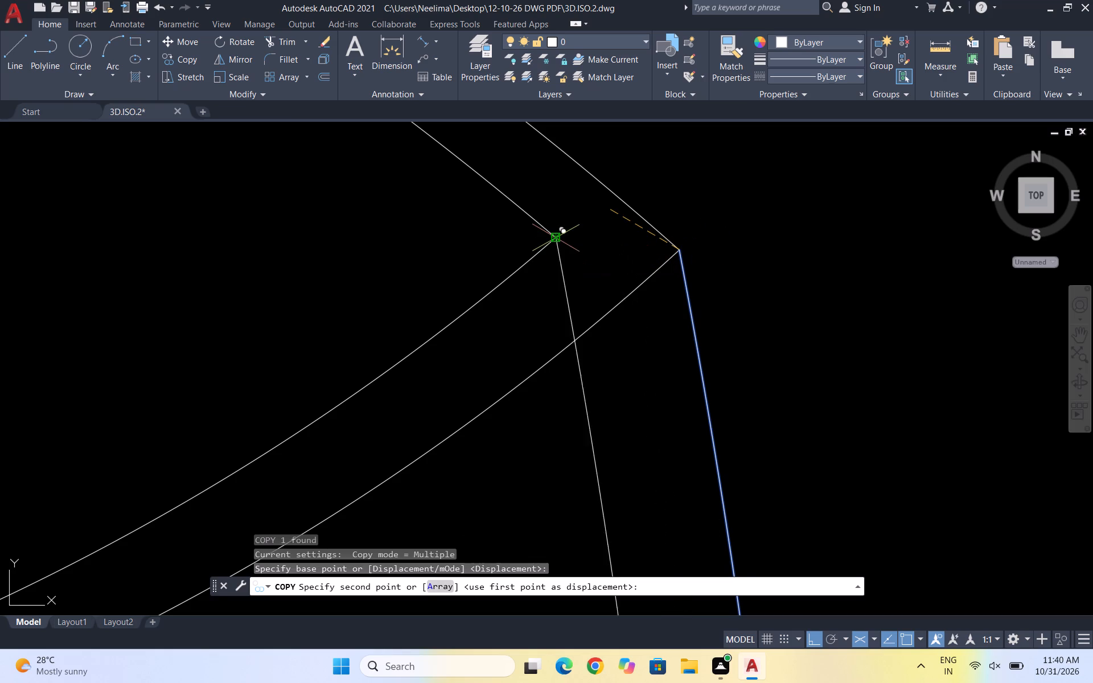
pyautogui.click(628, 279)
pyautogui.scroll(-4, 715, 255)
pyautogui.press('Escape')
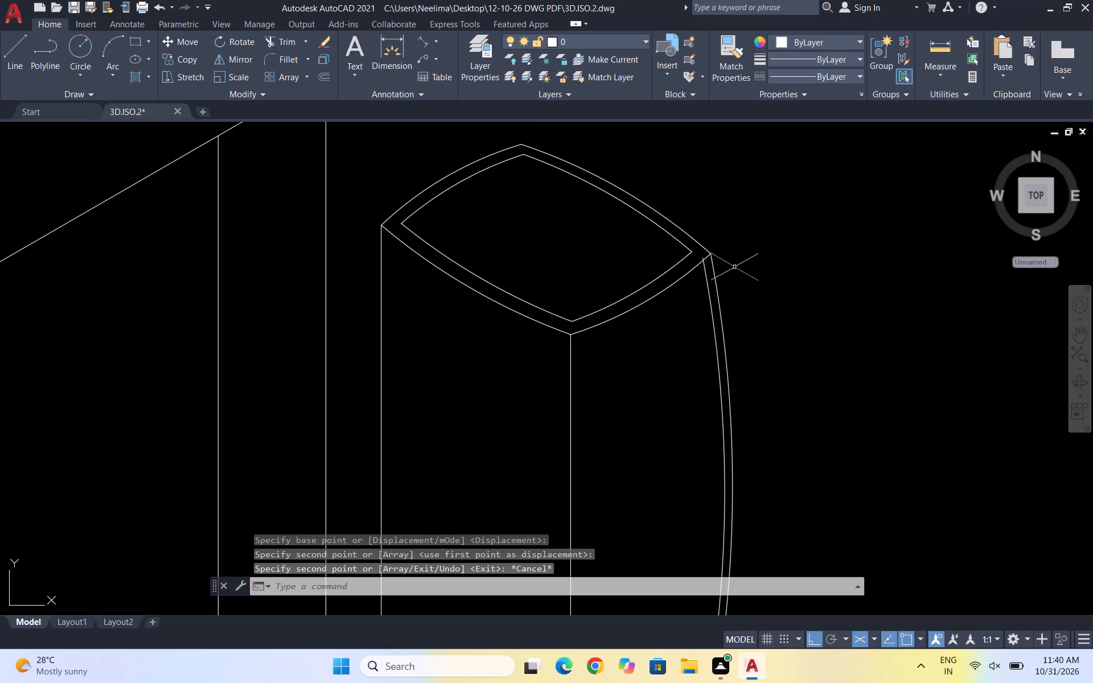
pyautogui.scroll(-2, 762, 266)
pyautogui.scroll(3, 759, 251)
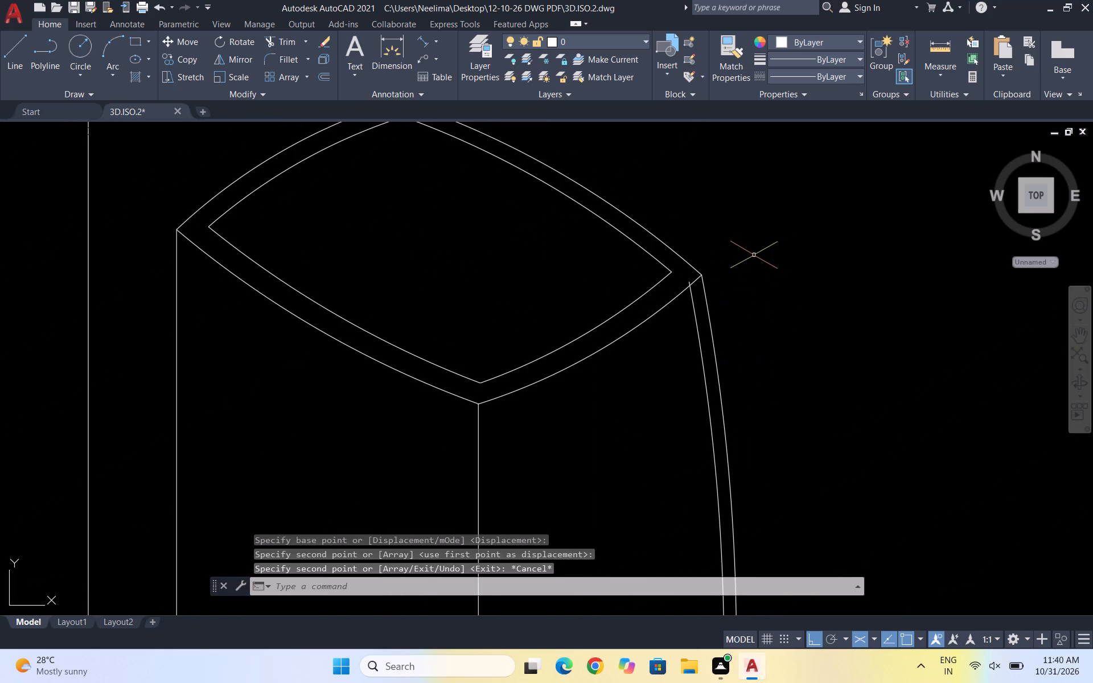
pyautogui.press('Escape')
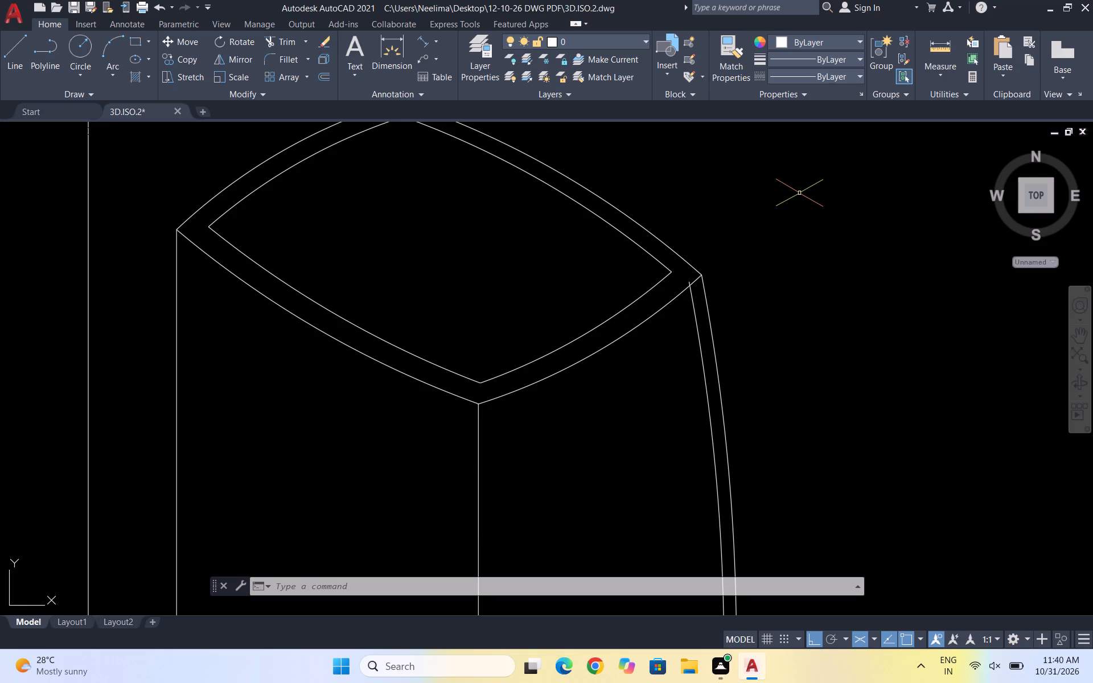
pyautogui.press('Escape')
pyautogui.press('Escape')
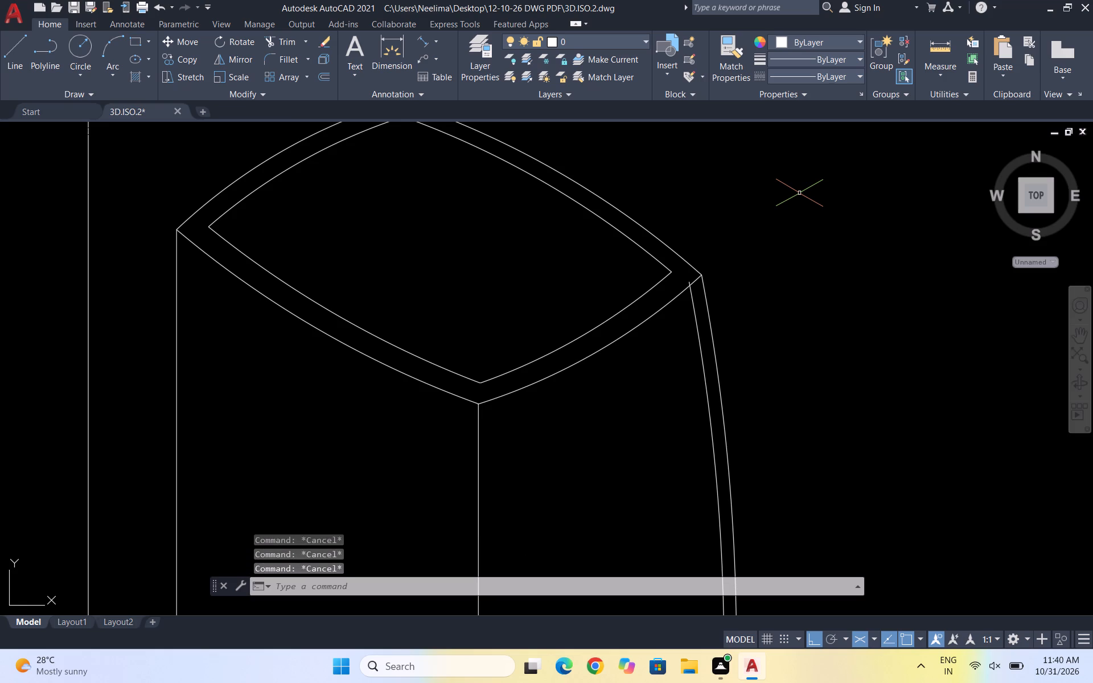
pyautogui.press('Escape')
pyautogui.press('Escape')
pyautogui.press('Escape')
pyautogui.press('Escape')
# Copy the container's front vertical edge a short distance along the front-right rim arc.
pyautogui.scroll(-2, 730, 203)
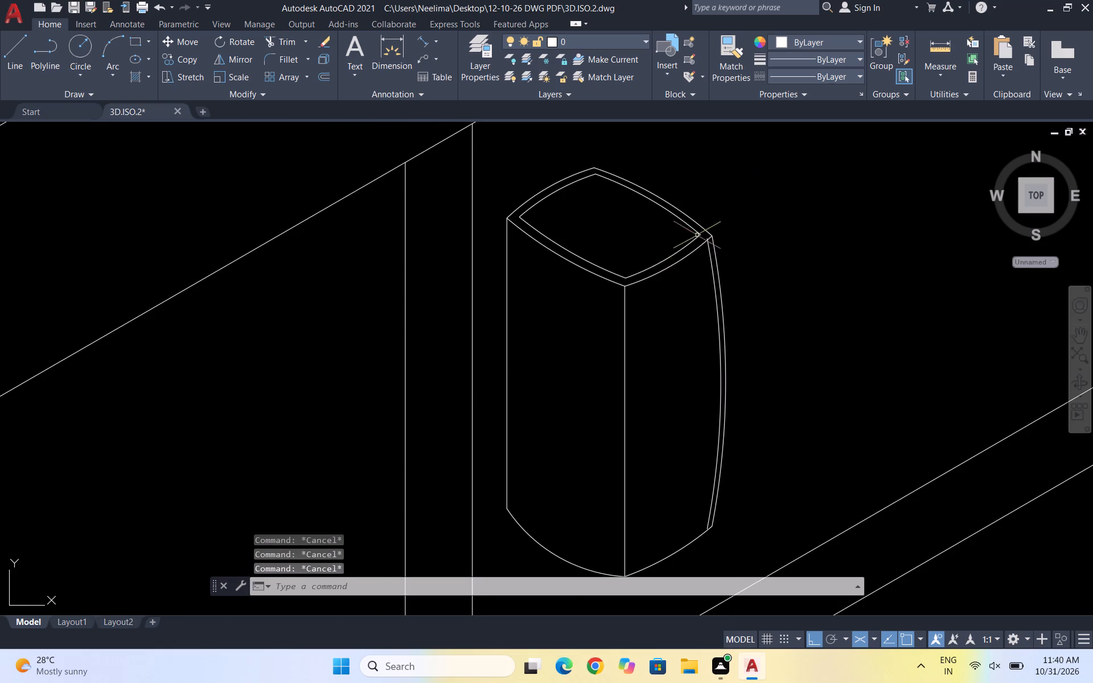
pyautogui.click(644, 349)
pyautogui.click(598, 339)
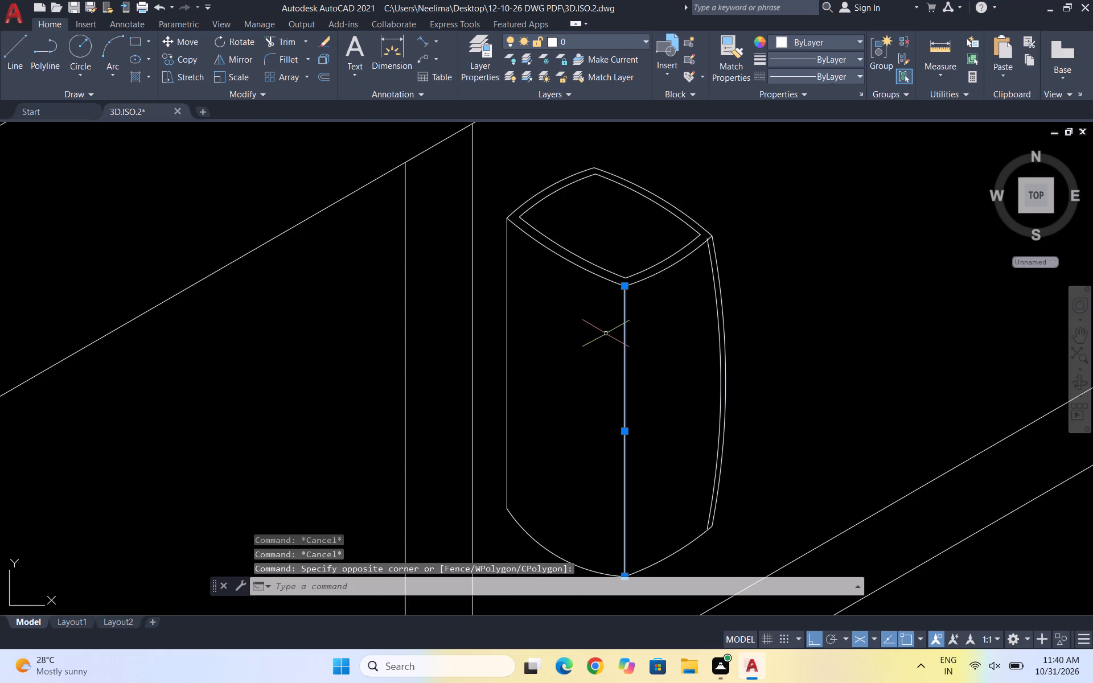
pyautogui.write('CO')
pyautogui.press('Return')
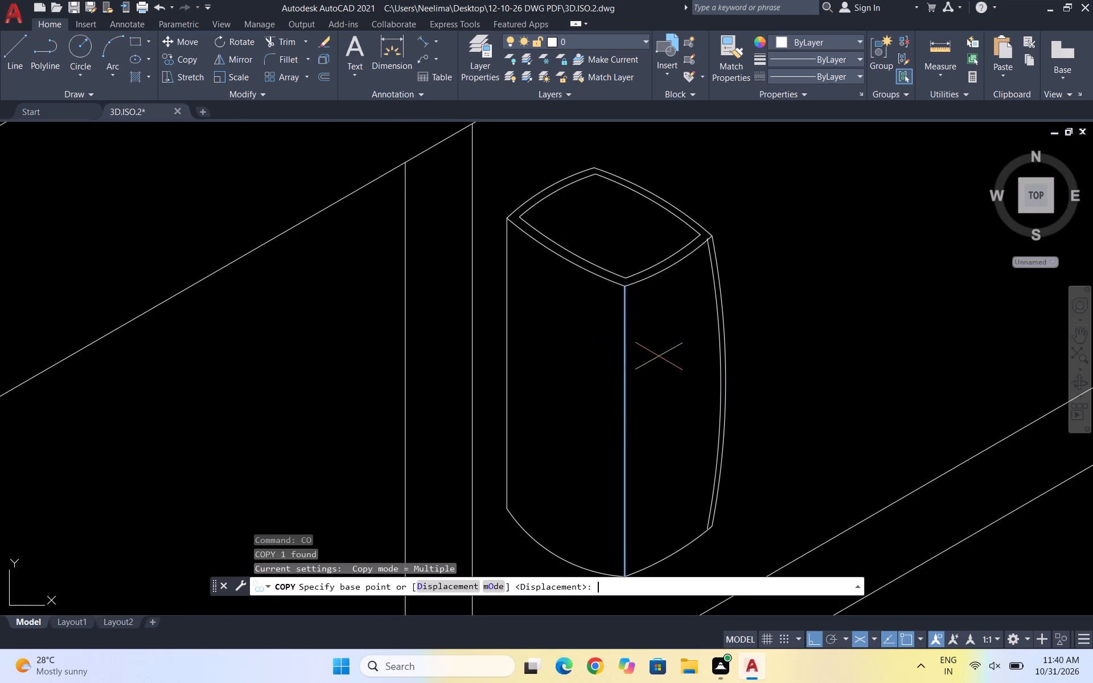
pyautogui.click(623, 288)
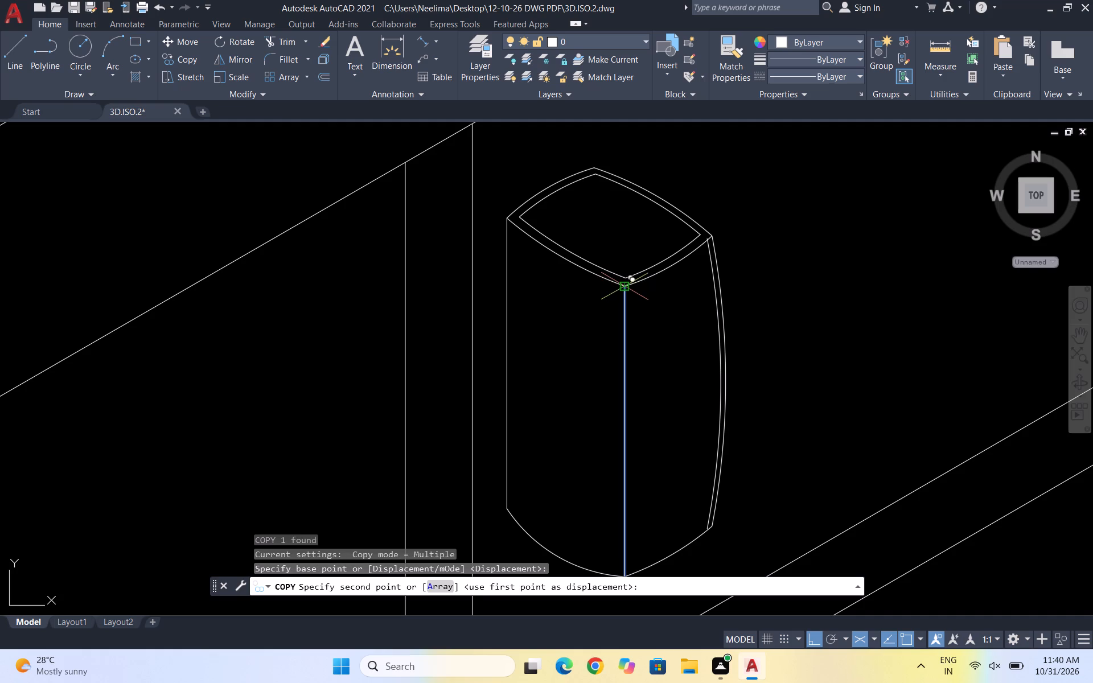
pyautogui.click(638, 286)
pyautogui.press('Escape')
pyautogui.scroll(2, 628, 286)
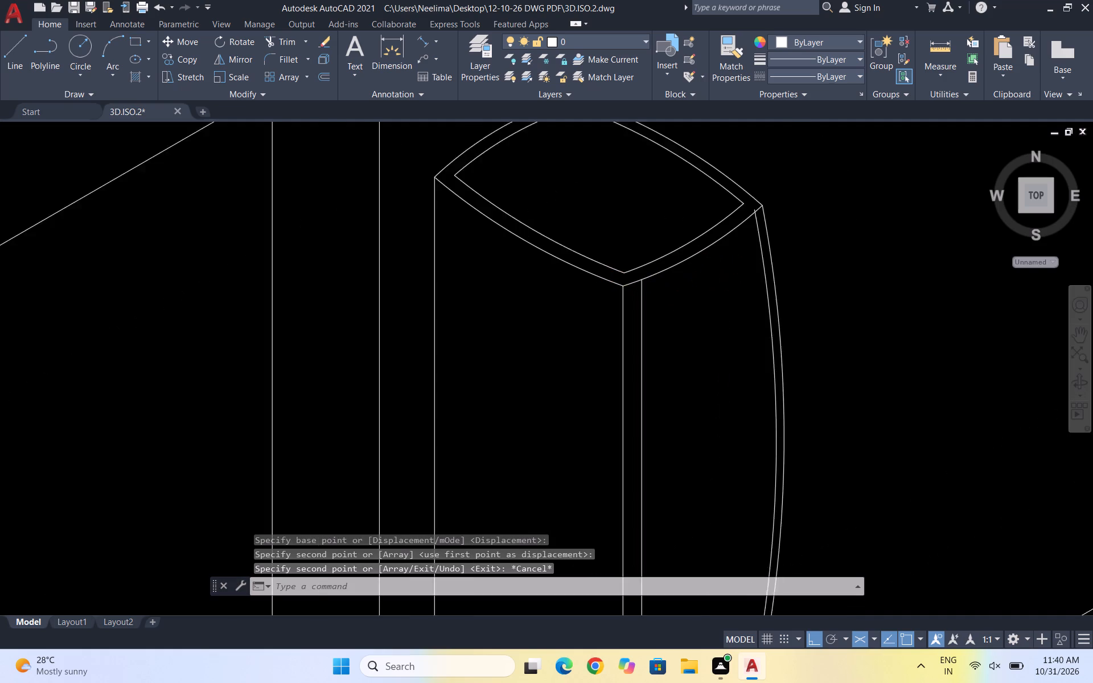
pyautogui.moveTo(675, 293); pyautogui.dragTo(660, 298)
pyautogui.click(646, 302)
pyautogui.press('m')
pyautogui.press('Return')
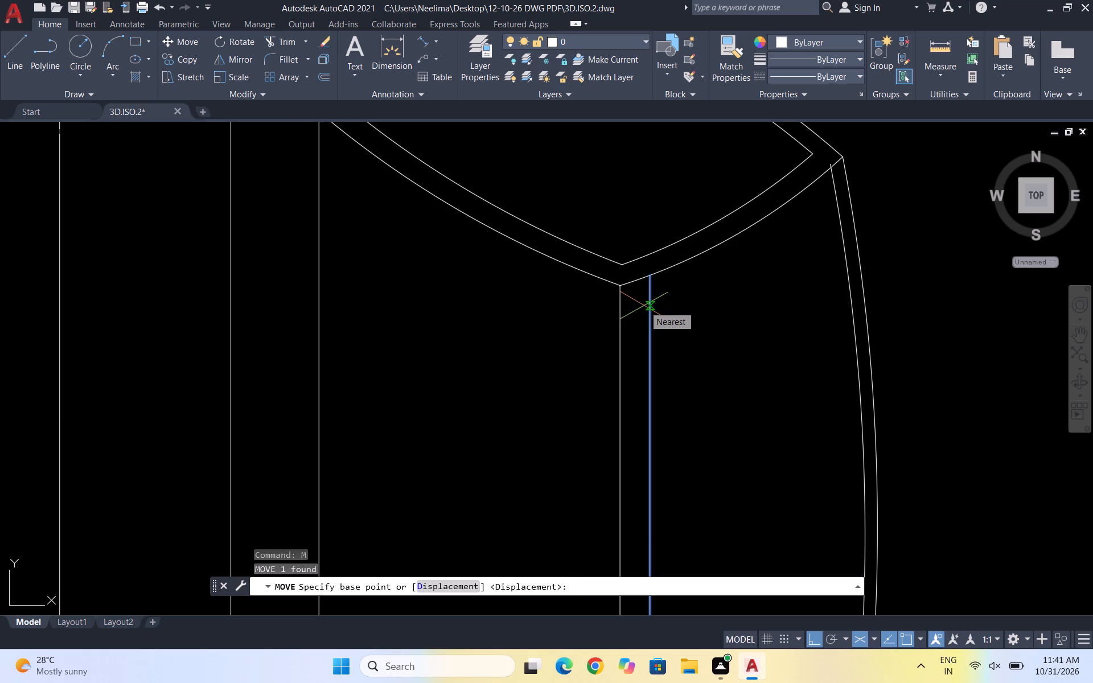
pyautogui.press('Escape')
# Move the copied front vertical line closer to the container's front corner along the front-right rim arc.
pyautogui.scroll(1, 648, 286)
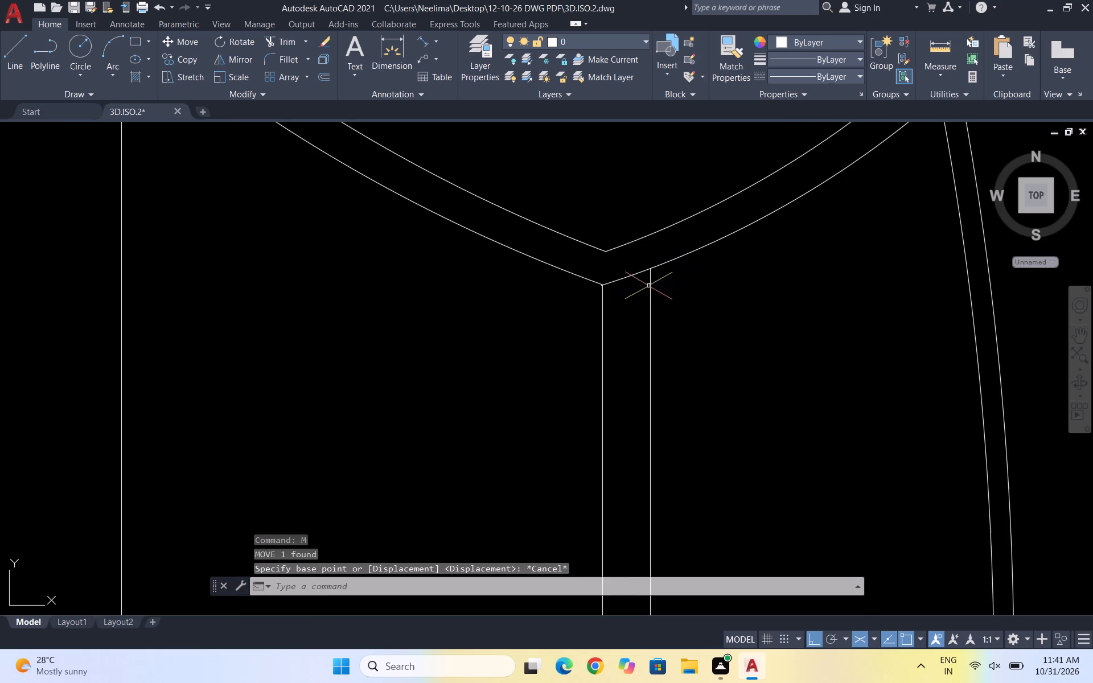
pyautogui.moveTo(664, 310); pyautogui.dragTo(644, 308)
pyautogui.click(631, 303)
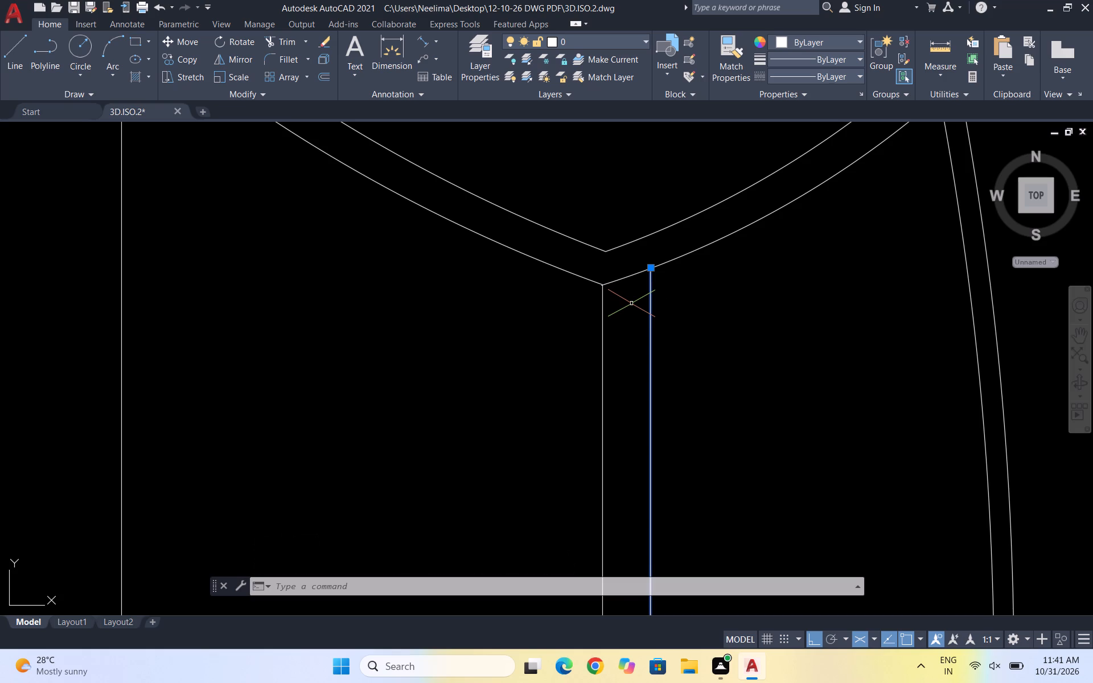
pyautogui.press('m')
pyautogui.press('Return')
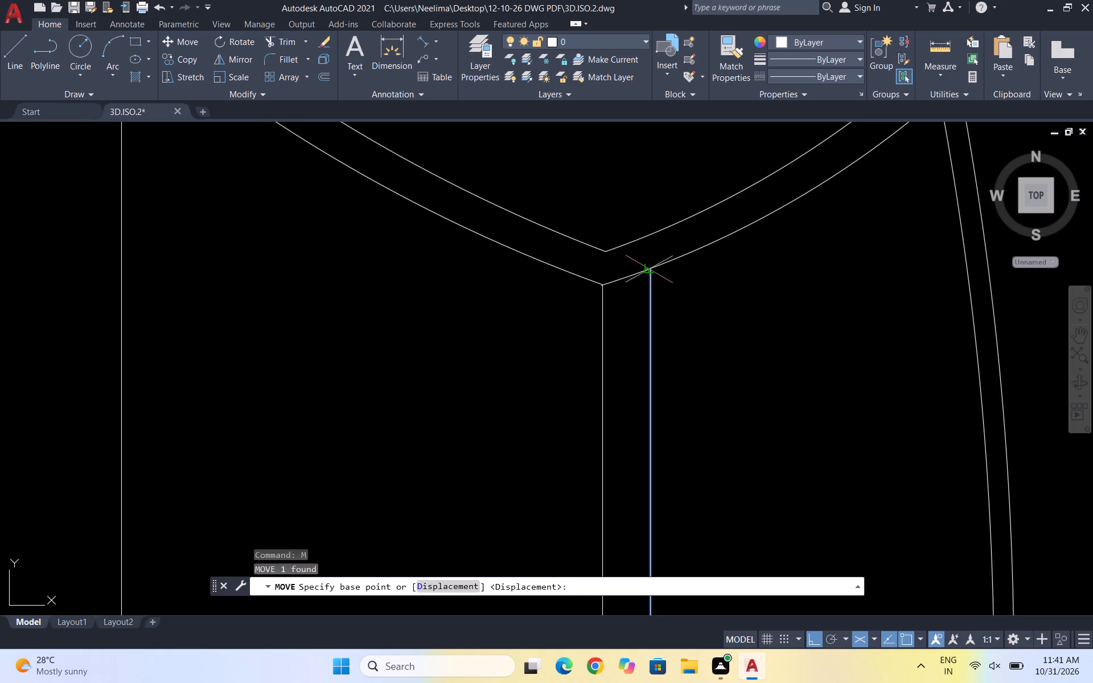
pyautogui.scroll(3, 651, 266)
pyautogui.click(644, 276)
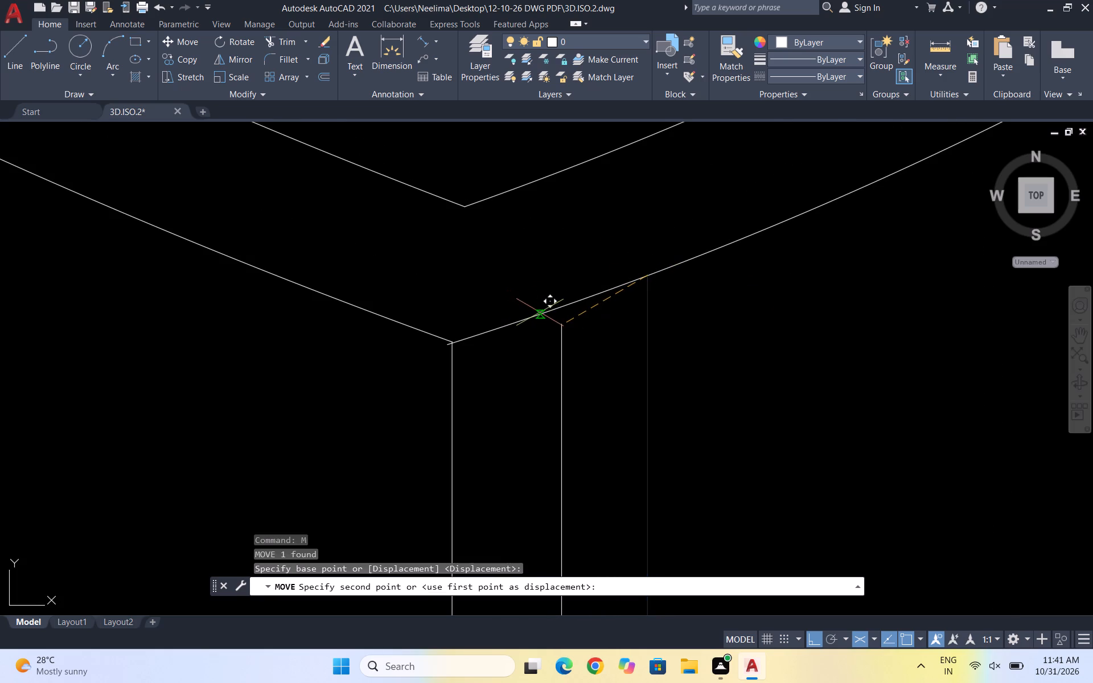
pyautogui.click(539, 312)
pyautogui.scroll(-4, 645, 248)
pyautogui.scroll(-2, 761, 268)
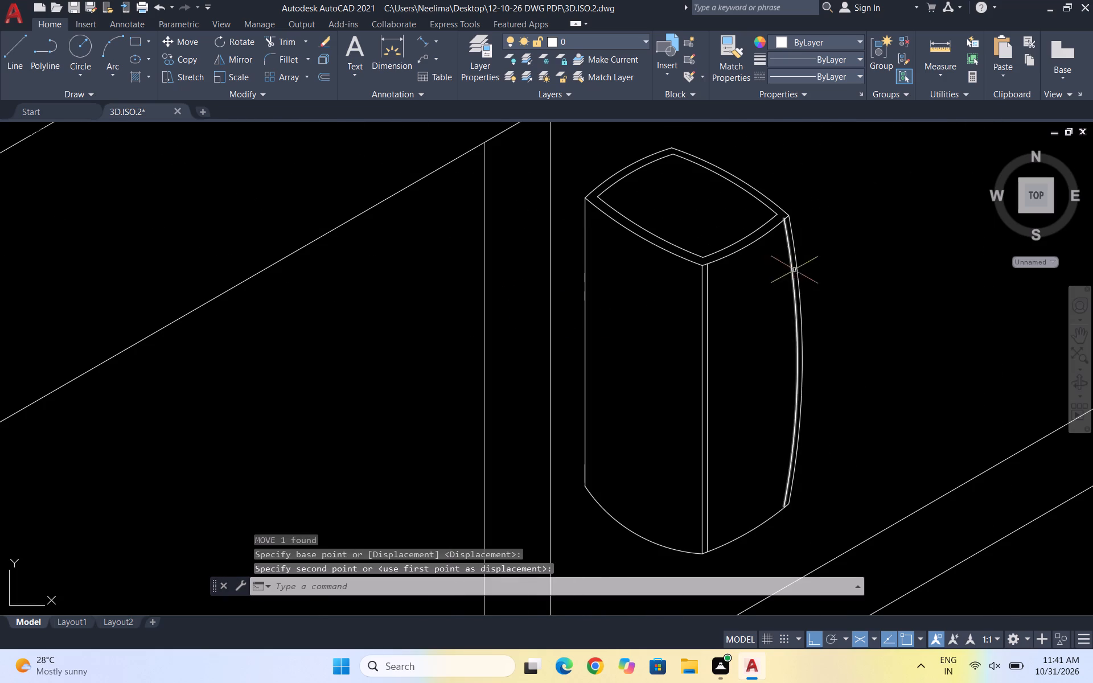
pyautogui.press('Escape')
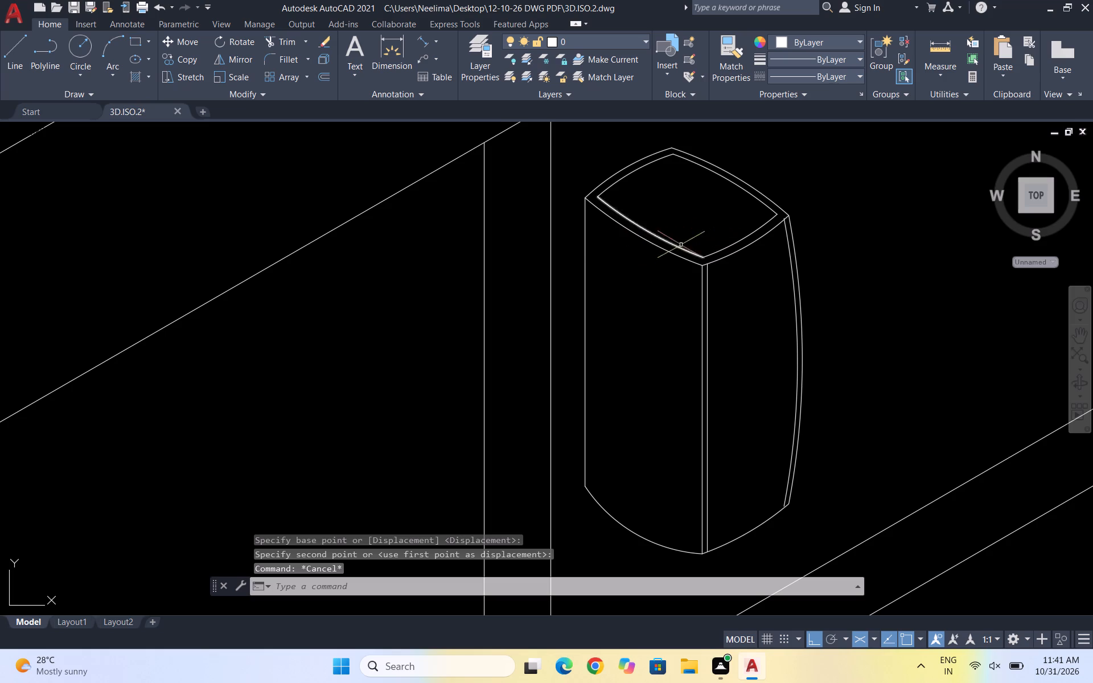
# Copy the container's left vertical edge slightly inward from the left rim corner, along the front-left rim arc.
pyautogui.click(596, 258)
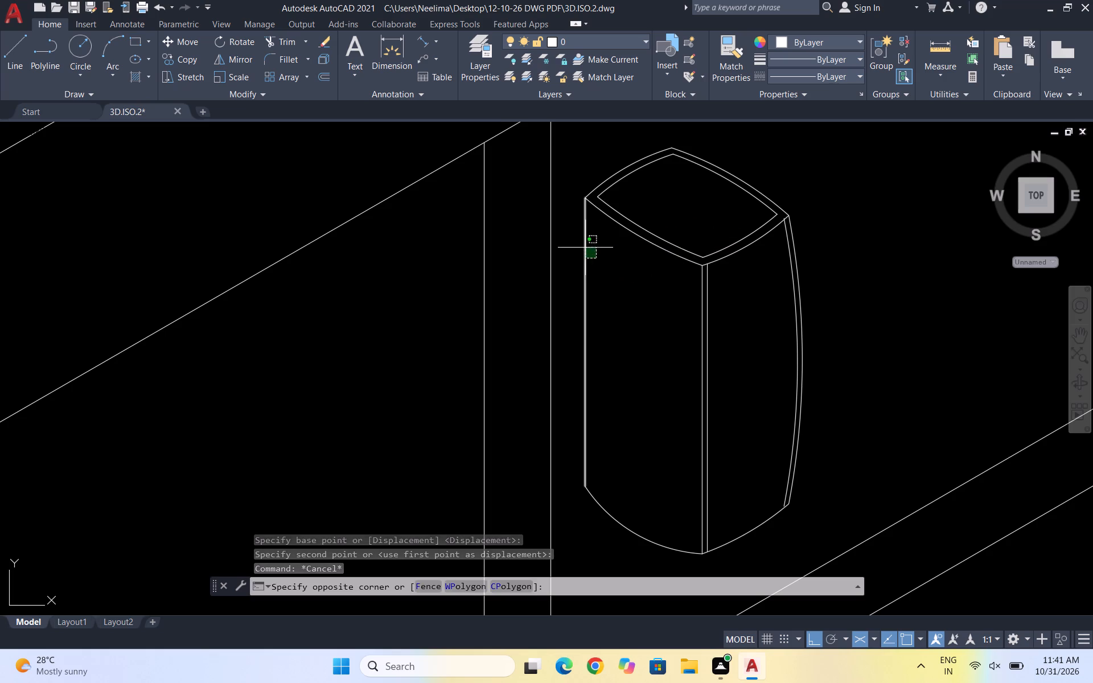
pyautogui.click(585, 246)
pyautogui.write('CO')
pyautogui.press('Return')
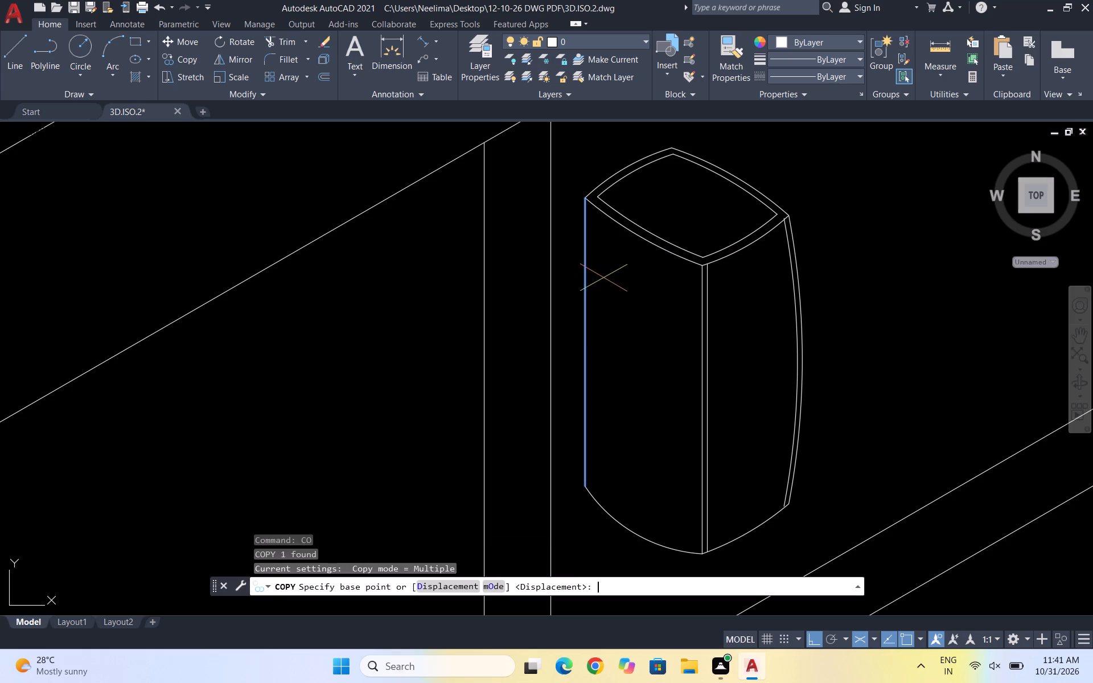
pyautogui.scroll(2, 566, 194)
pyautogui.scroll(3, 625, 208)
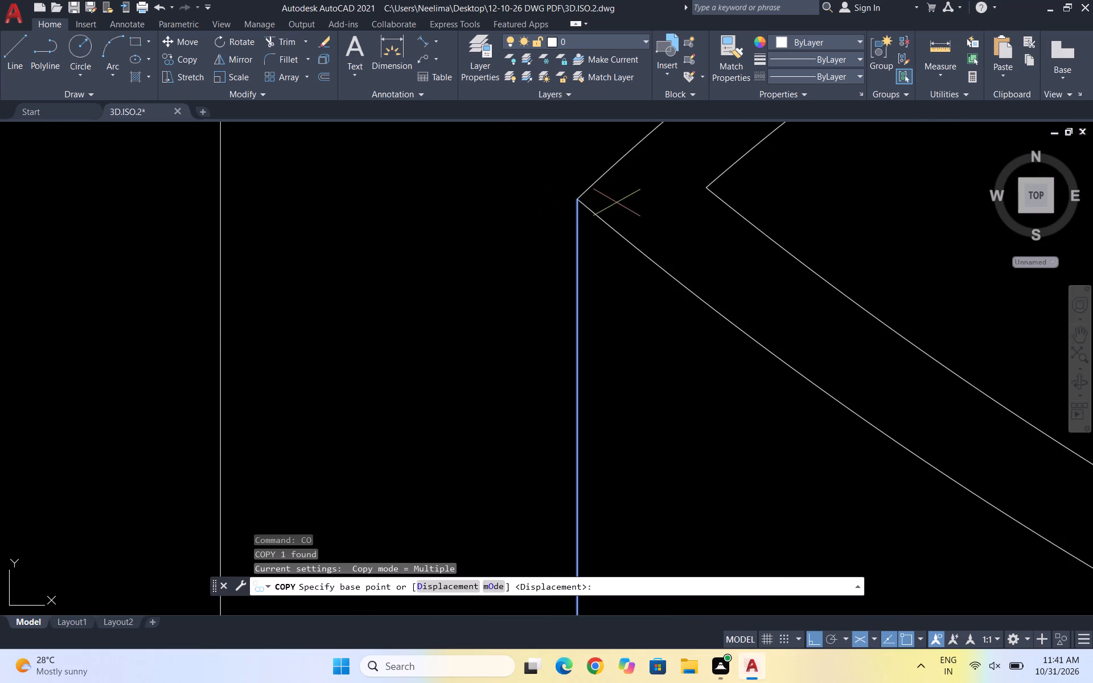
pyautogui.click(575, 197)
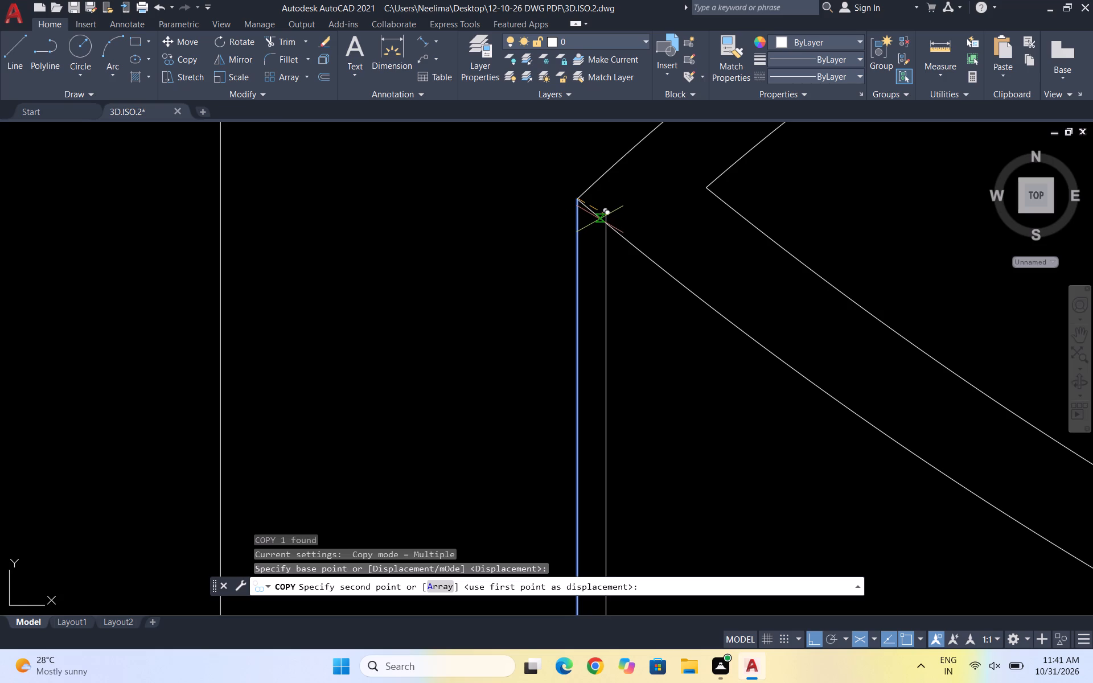
pyautogui.click(599, 219)
pyautogui.scroll(-5, 660, 191)
pyautogui.press('Escape')
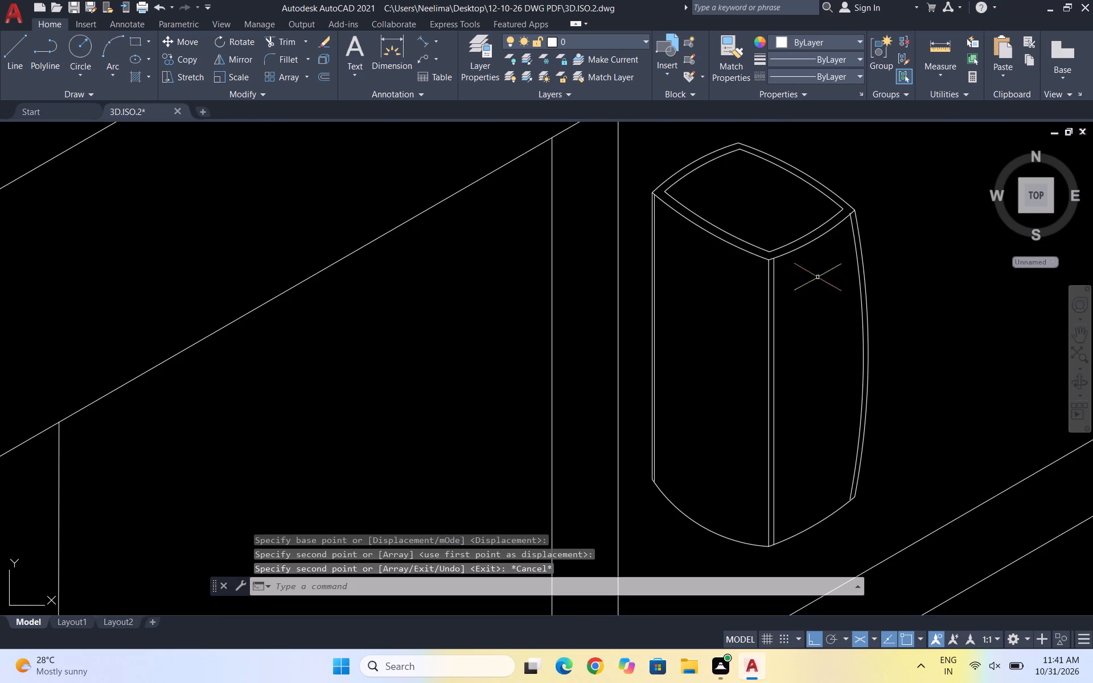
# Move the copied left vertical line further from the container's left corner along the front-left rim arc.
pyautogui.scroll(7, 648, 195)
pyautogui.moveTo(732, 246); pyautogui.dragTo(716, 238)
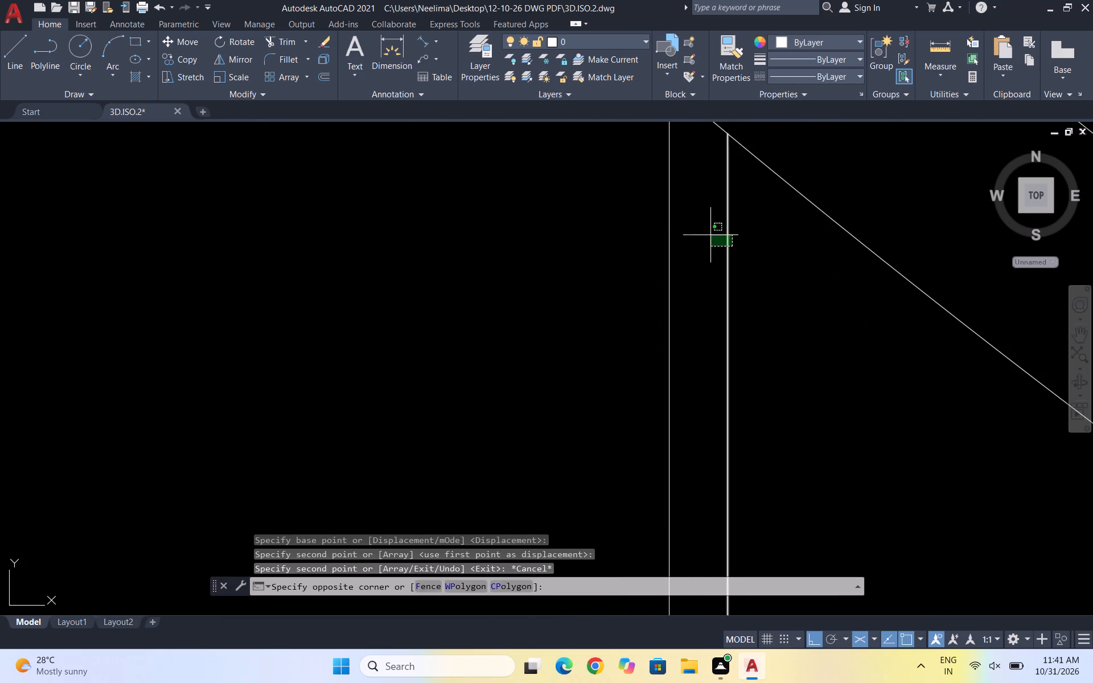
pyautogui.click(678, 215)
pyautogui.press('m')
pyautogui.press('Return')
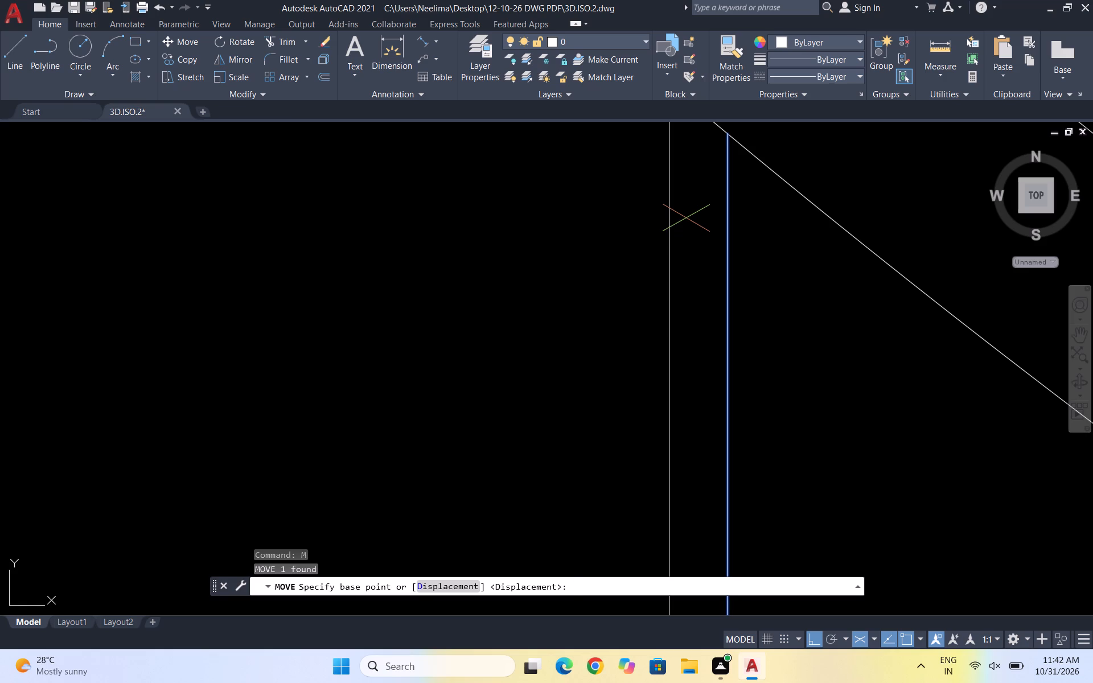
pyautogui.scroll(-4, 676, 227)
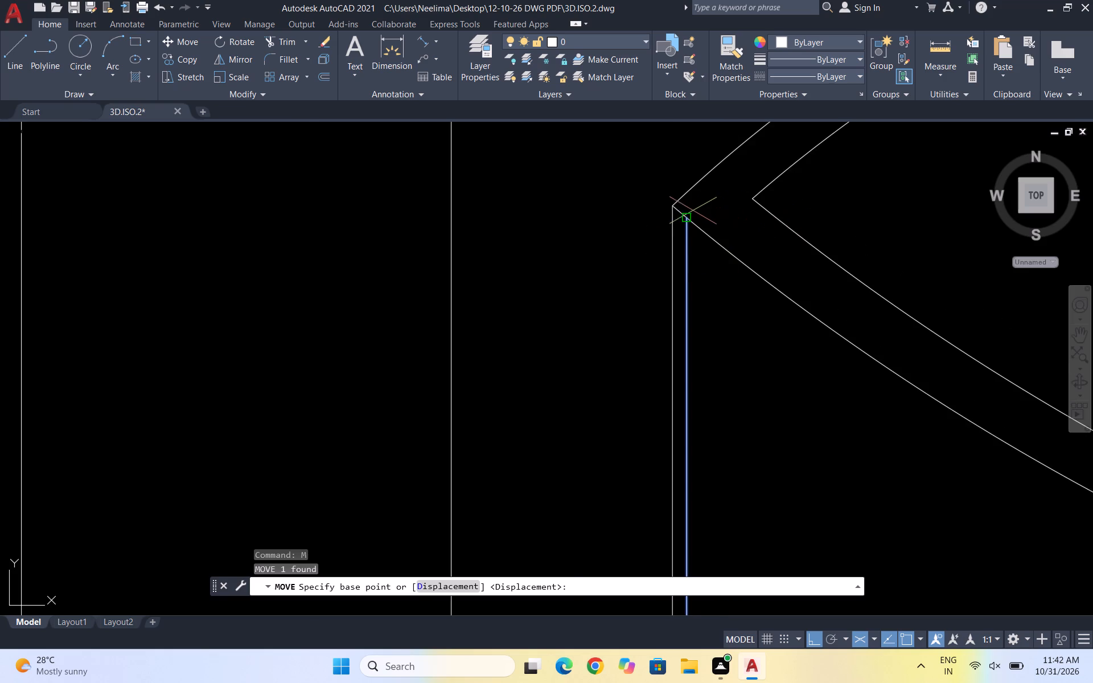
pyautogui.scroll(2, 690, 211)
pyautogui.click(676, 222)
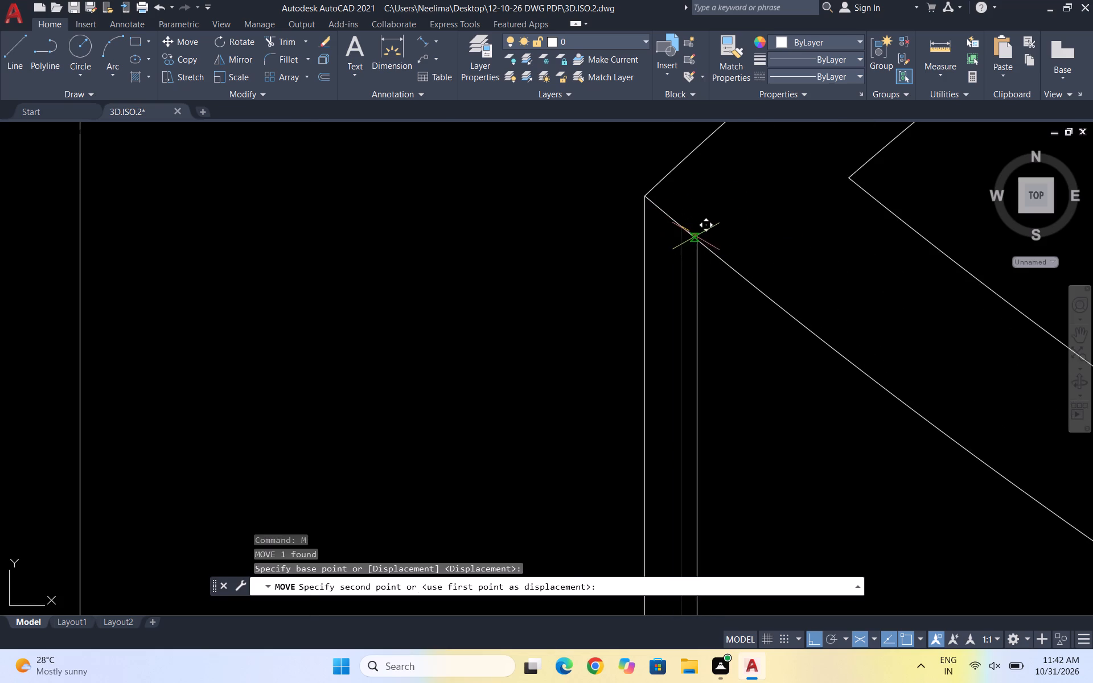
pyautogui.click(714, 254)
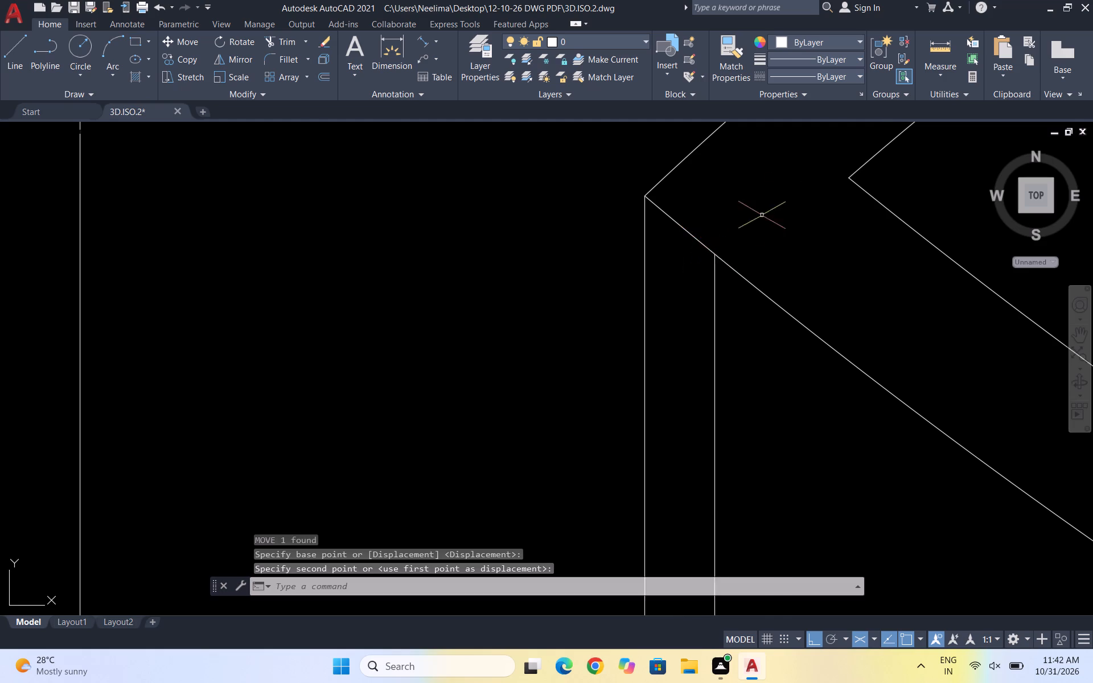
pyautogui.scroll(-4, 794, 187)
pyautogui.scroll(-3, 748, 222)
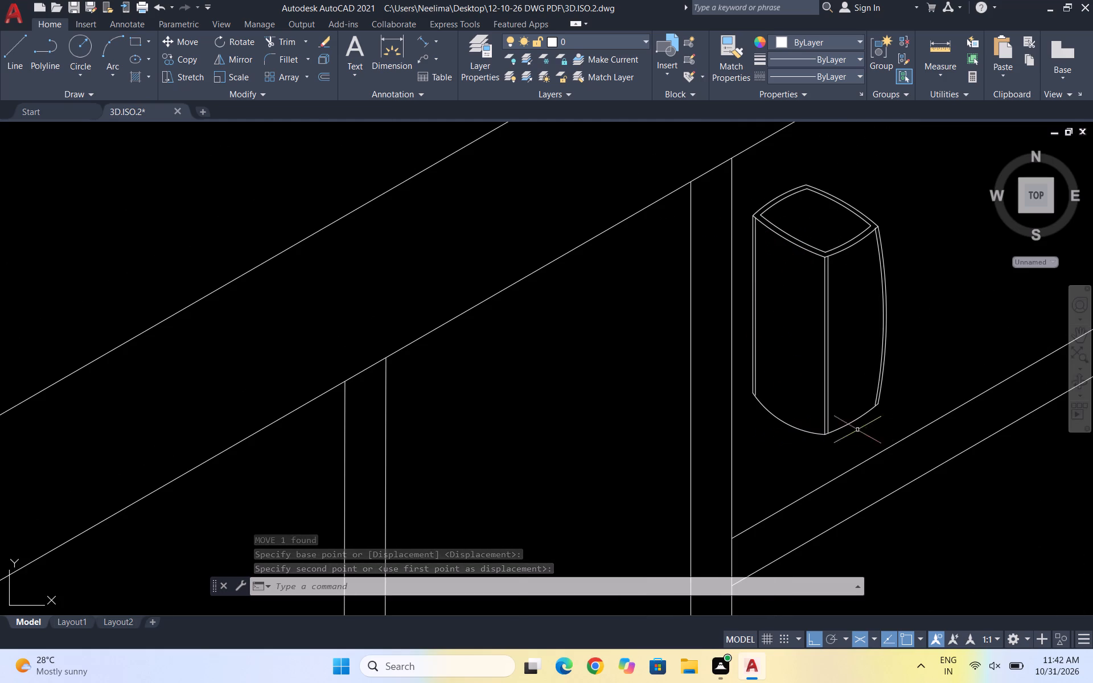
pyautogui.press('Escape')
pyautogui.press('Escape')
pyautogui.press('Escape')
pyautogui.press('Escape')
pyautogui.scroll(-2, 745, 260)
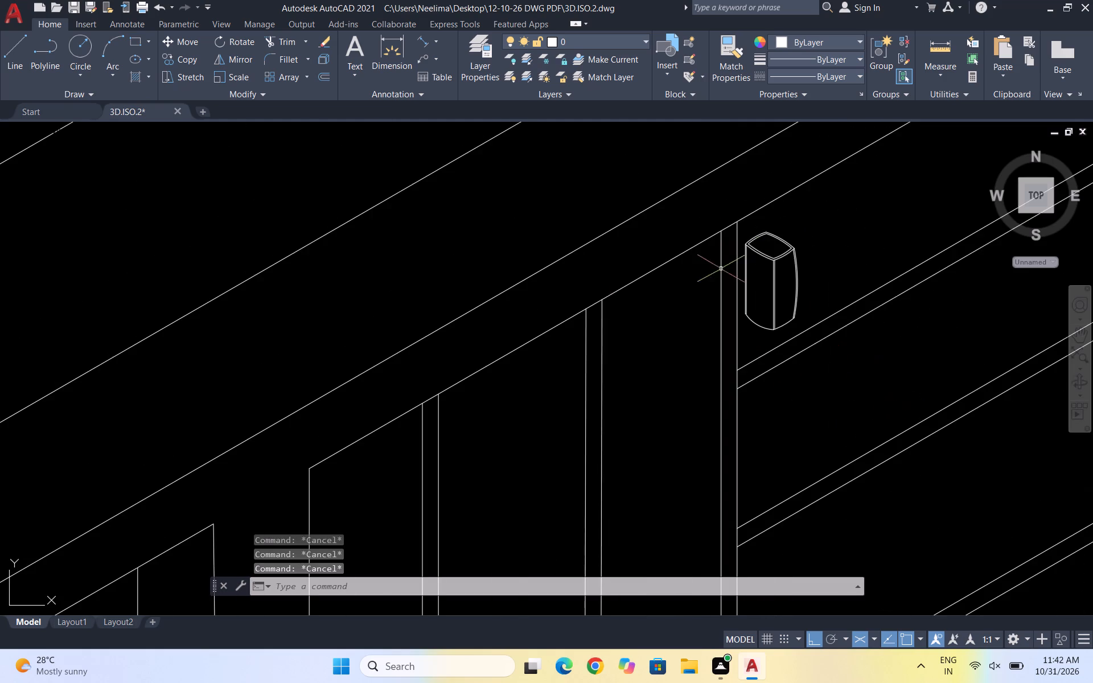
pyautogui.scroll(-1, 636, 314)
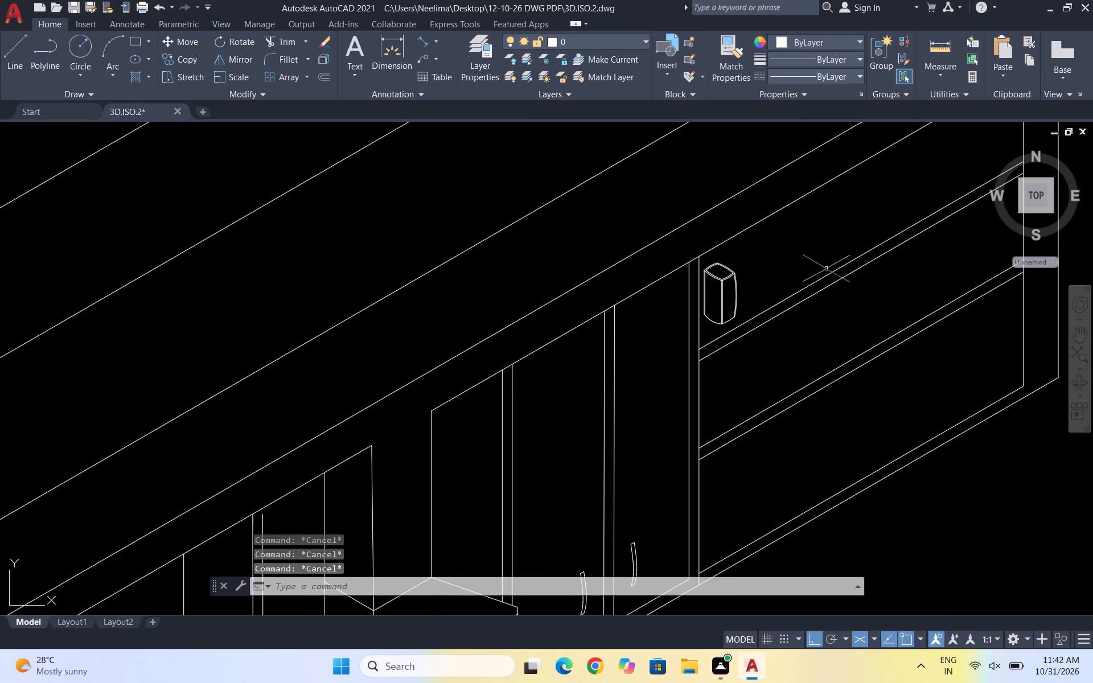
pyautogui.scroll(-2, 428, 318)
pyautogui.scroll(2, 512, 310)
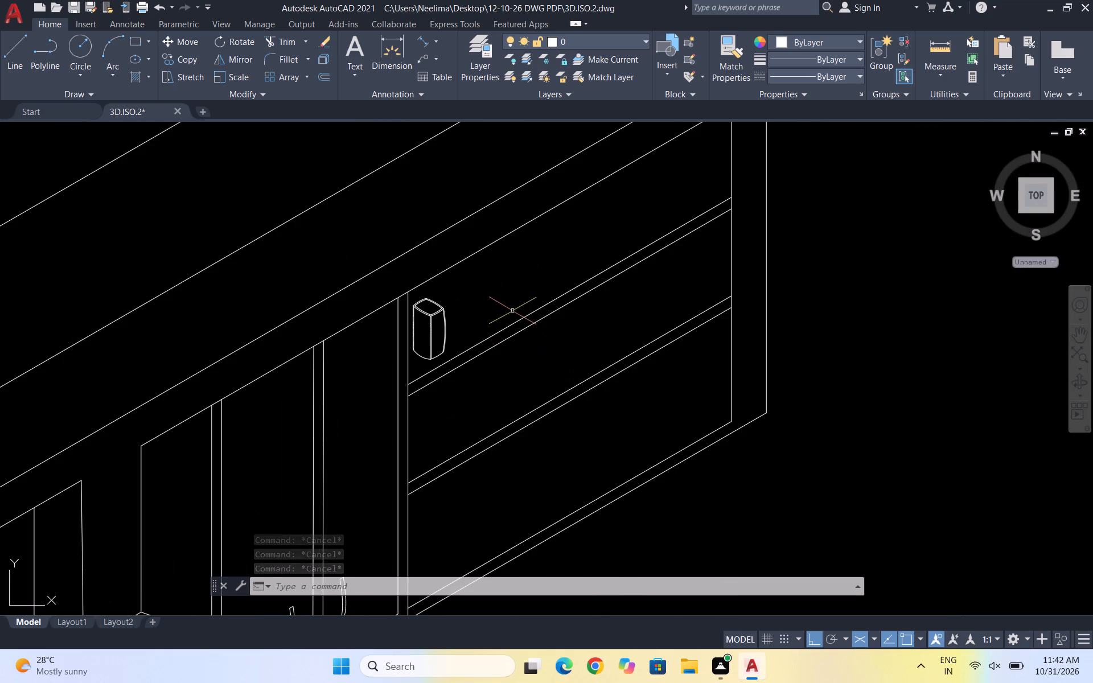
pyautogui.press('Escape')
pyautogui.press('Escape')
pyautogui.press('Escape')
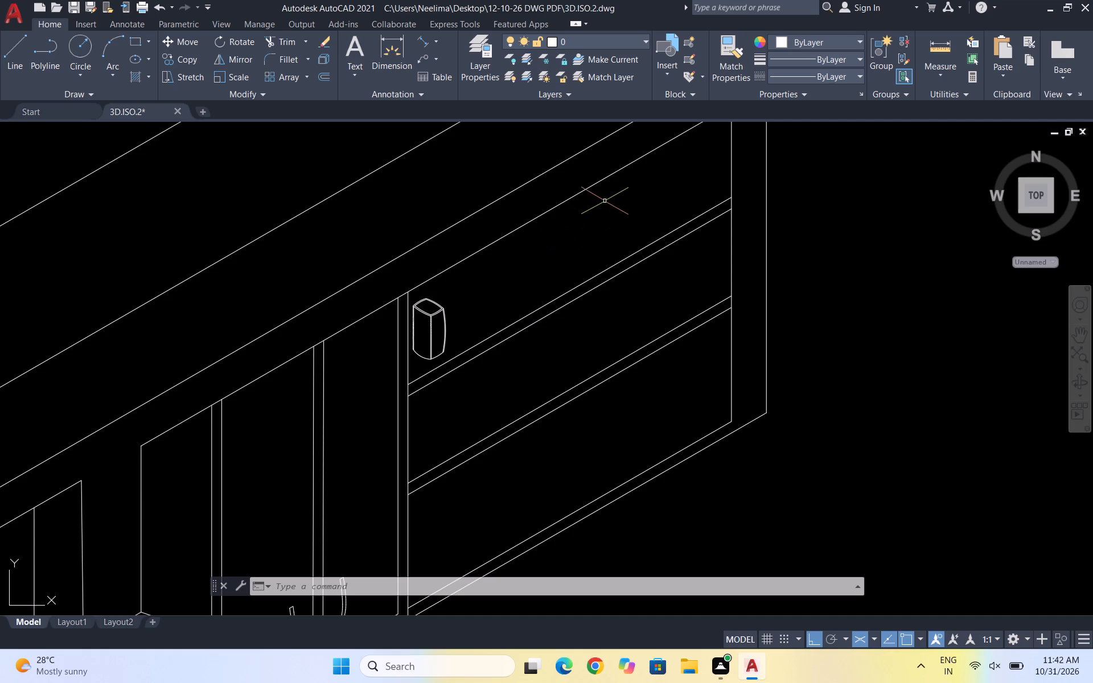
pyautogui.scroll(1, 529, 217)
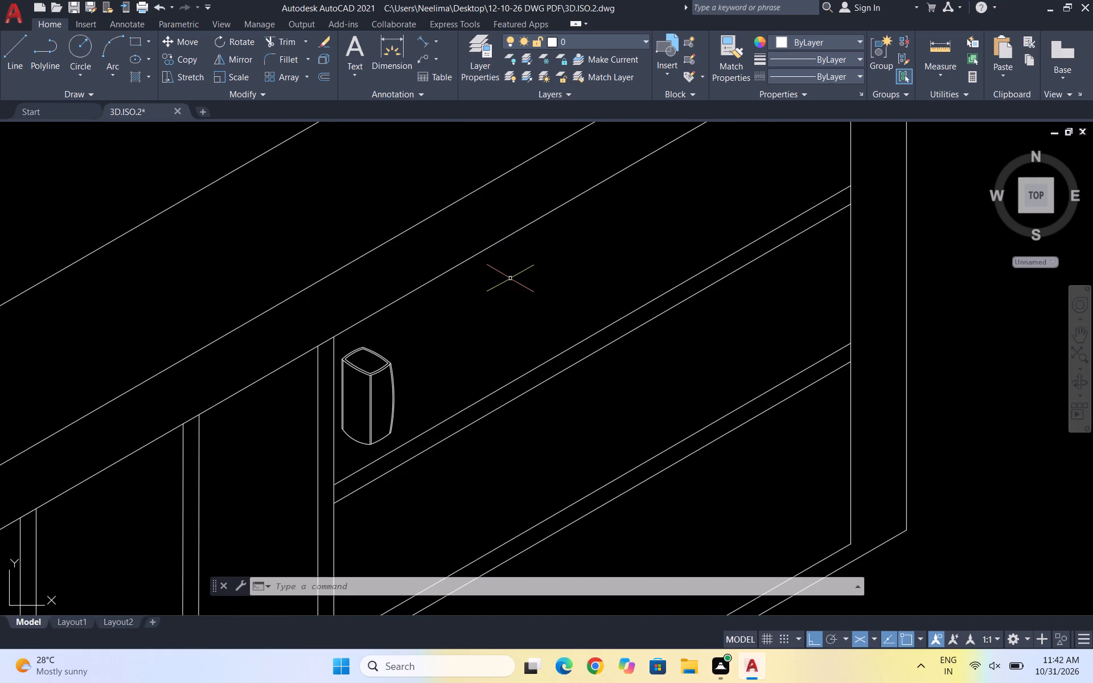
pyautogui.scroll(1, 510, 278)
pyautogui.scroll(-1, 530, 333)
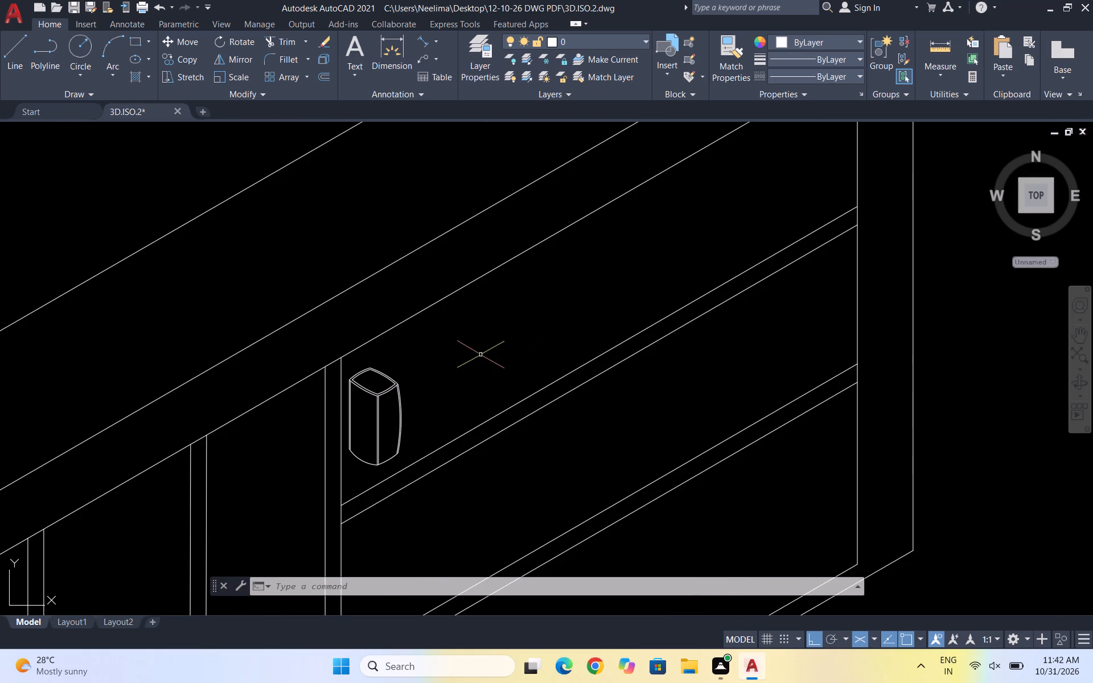
# Delete the entire curved container from the upper shelf compartment, including its rim, side edges and bottom arcs.
pyautogui.scroll(2, 354, 421)
pyautogui.moveTo(529, 404); pyautogui.dragTo(486, 394)
pyautogui.click(368, 273)
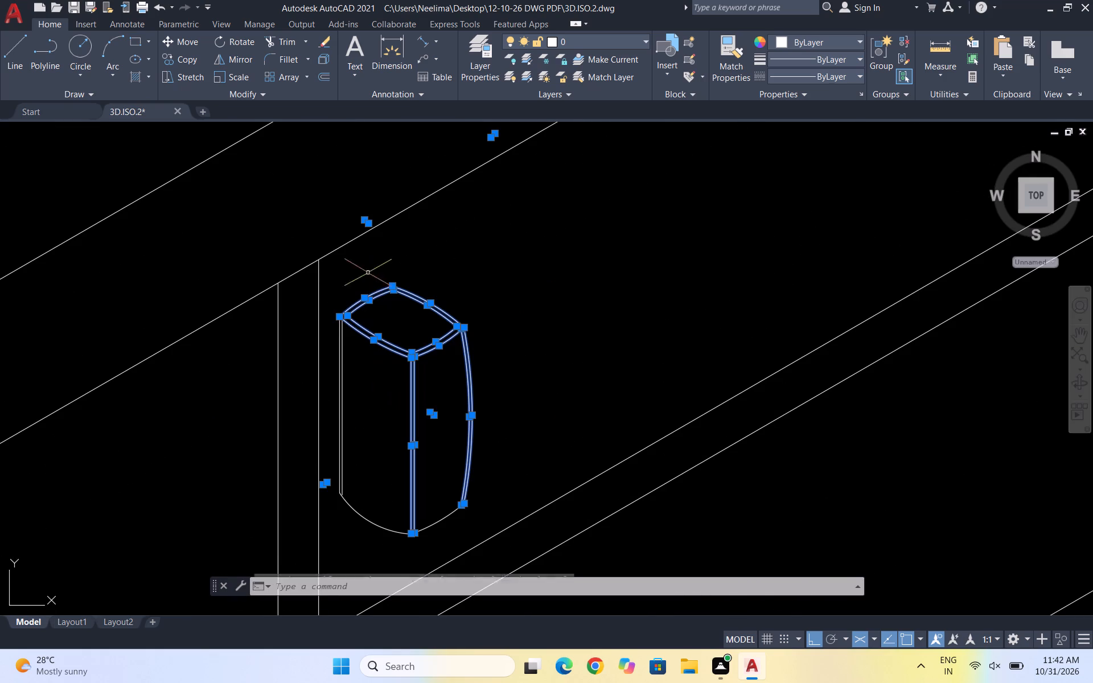
pyautogui.moveTo(363, 392); pyautogui.dragTo(349, 375)
pyautogui.moveTo(332, 352); pyautogui.dragTo(340, 349)
pyautogui.scroll(-2, 516, 289)
pyautogui.scroll(1, 481, 396)
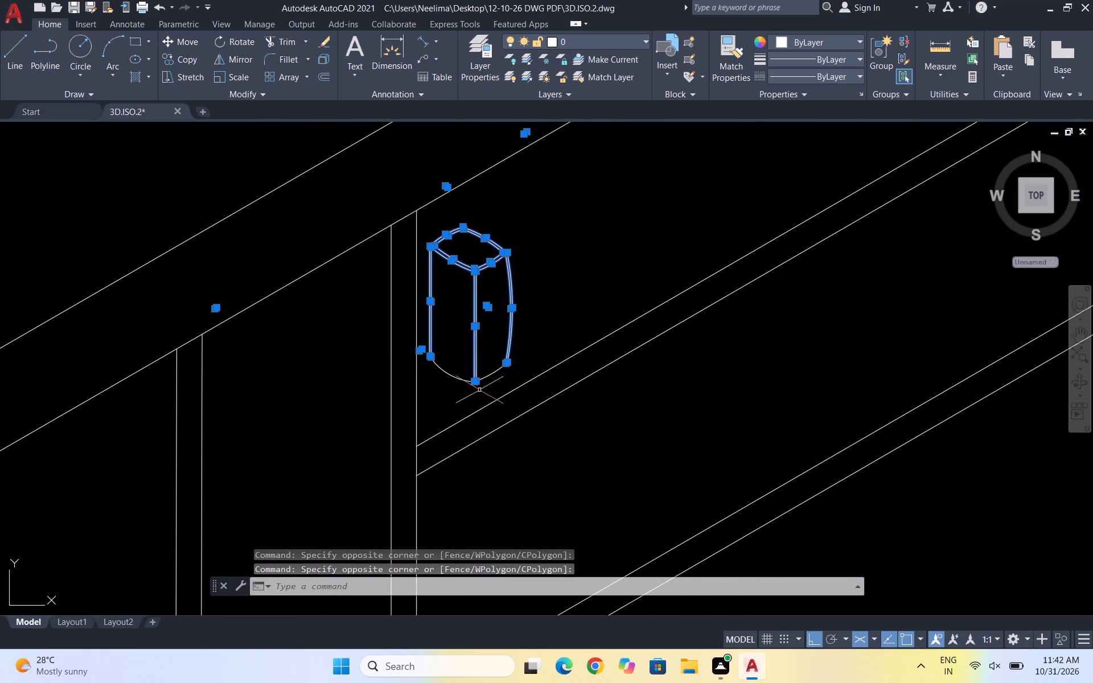
pyautogui.scroll(1, 489, 379)
pyautogui.click(509, 385)
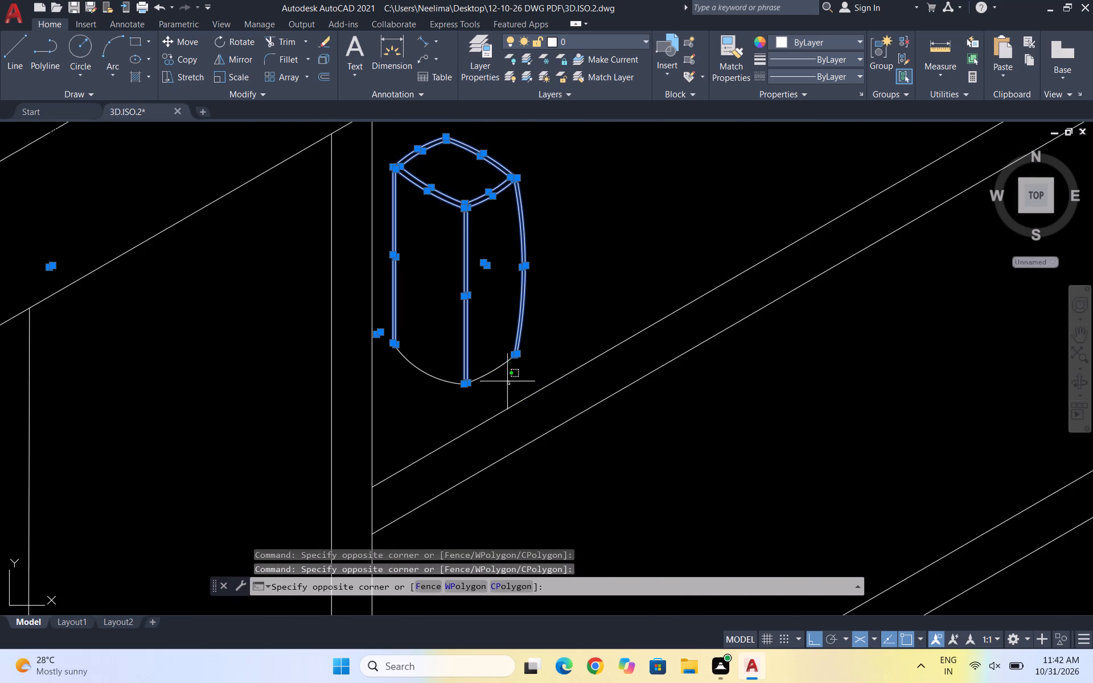
pyautogui.click(497, 368)
pyautogui.click(430, 384)
pyautogui.click(432, 369)
pyautogui.click(435, 400)
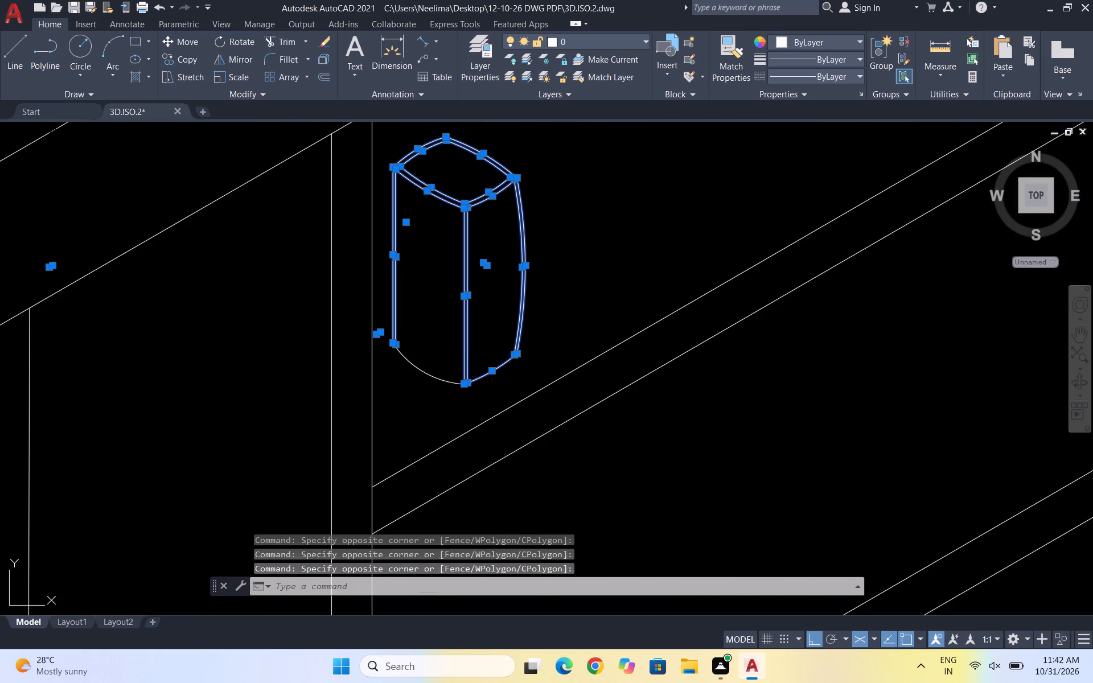
pyautogui.click(424, 359)
pyautogui.press('Delete')
pyautogui.press('Escape')
pyautogui.press('Escape')
pyautogui.press('Escape')
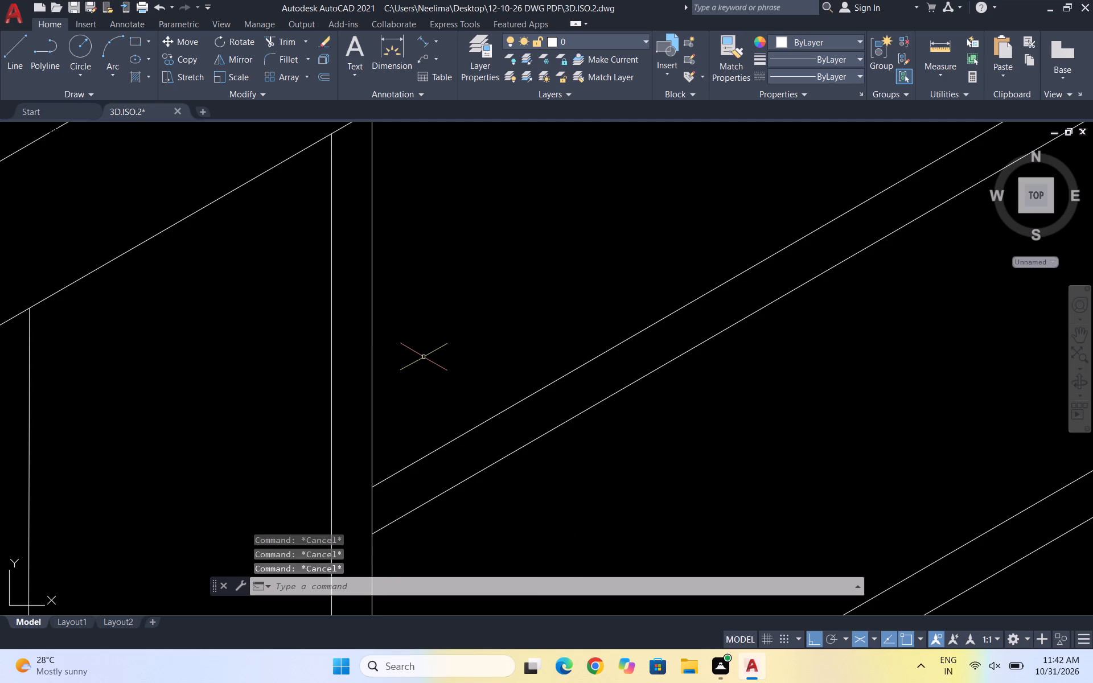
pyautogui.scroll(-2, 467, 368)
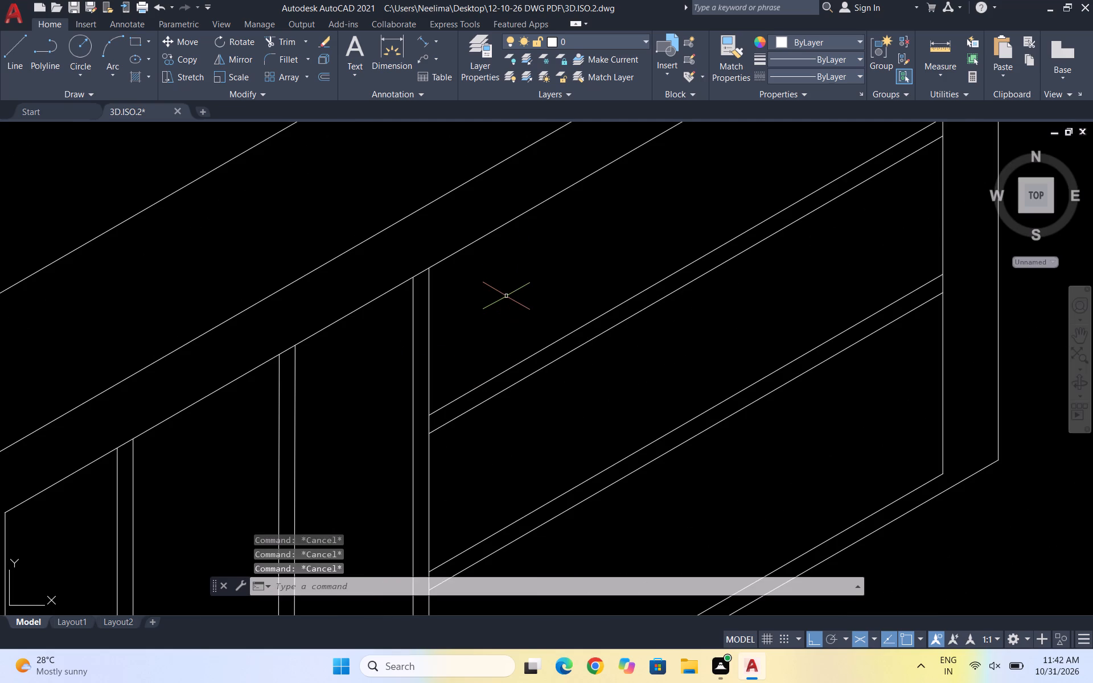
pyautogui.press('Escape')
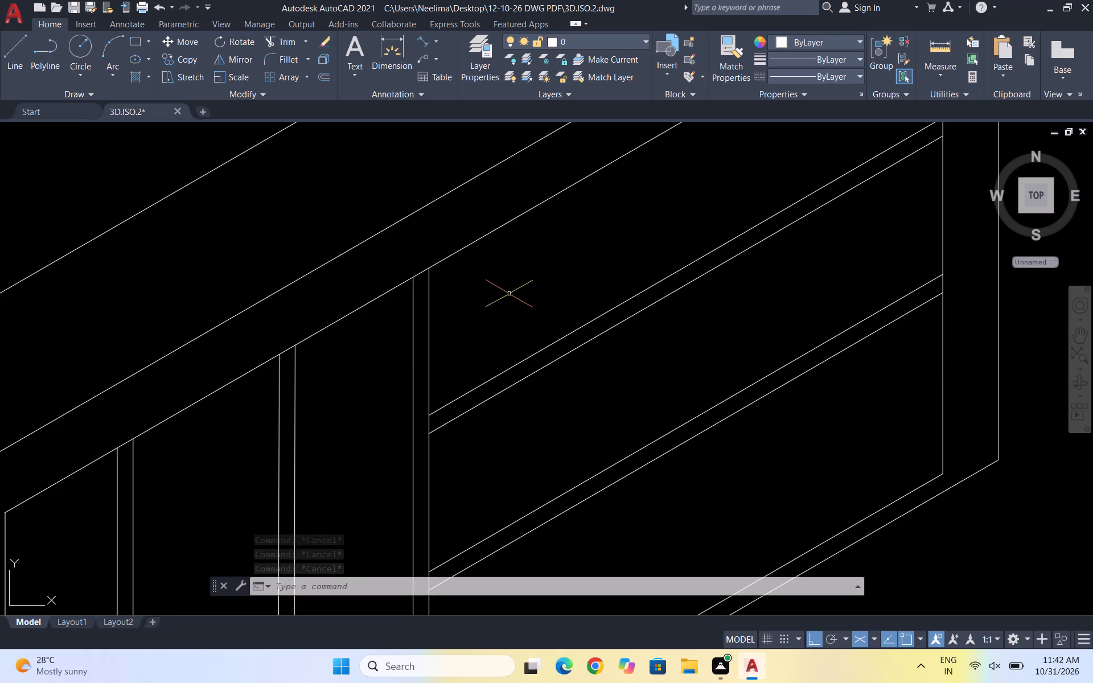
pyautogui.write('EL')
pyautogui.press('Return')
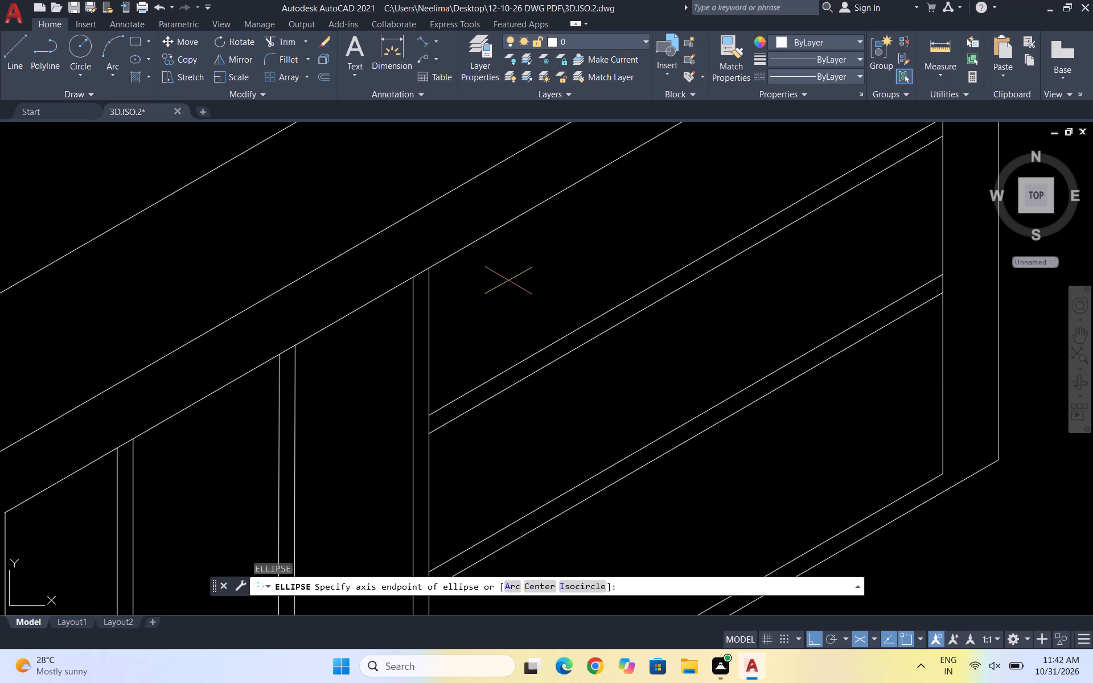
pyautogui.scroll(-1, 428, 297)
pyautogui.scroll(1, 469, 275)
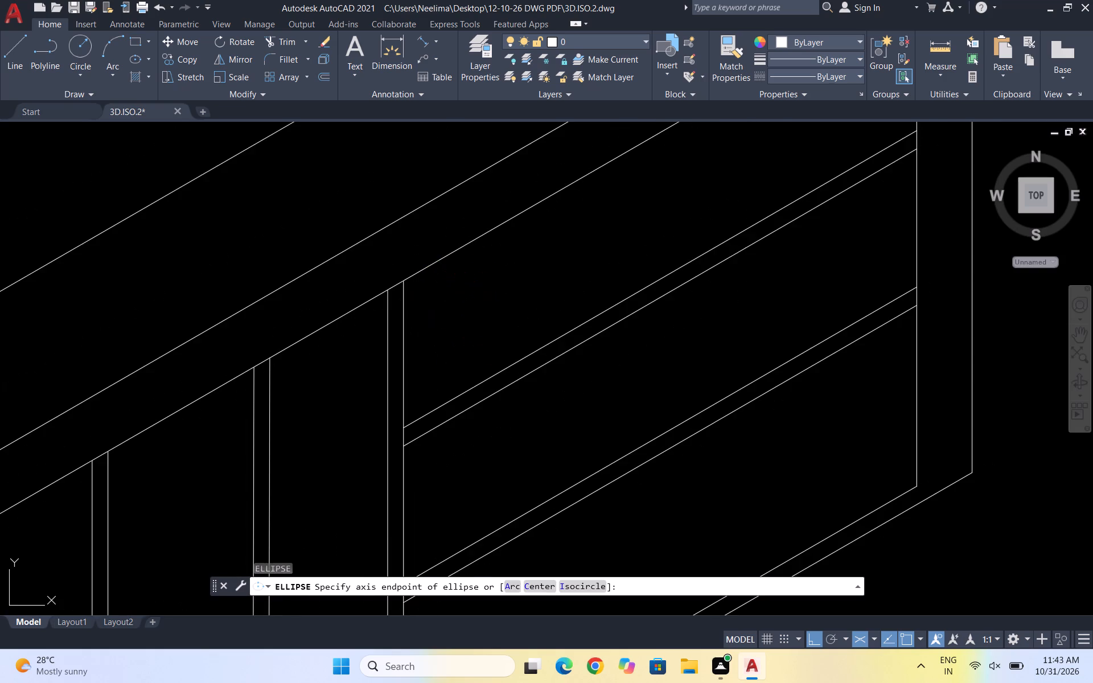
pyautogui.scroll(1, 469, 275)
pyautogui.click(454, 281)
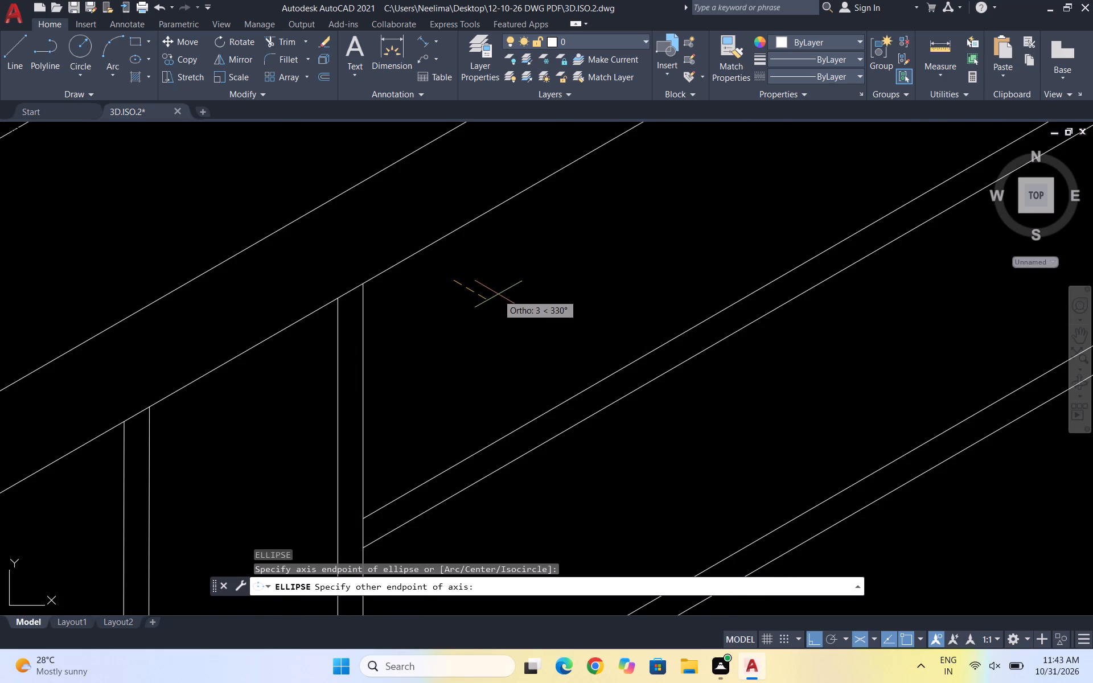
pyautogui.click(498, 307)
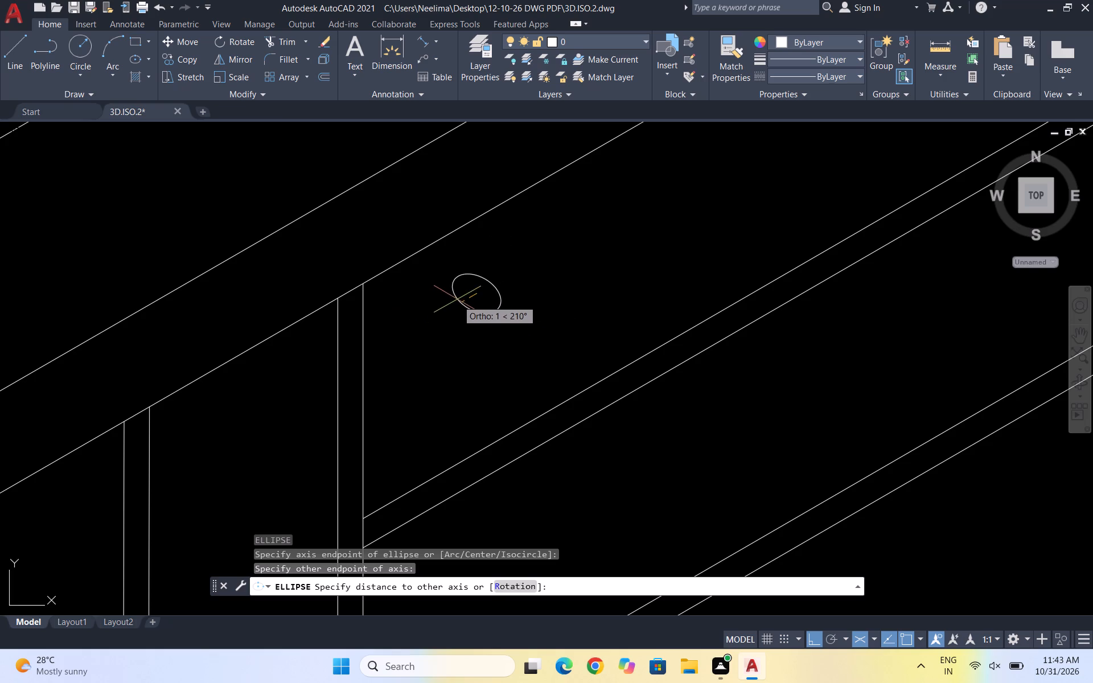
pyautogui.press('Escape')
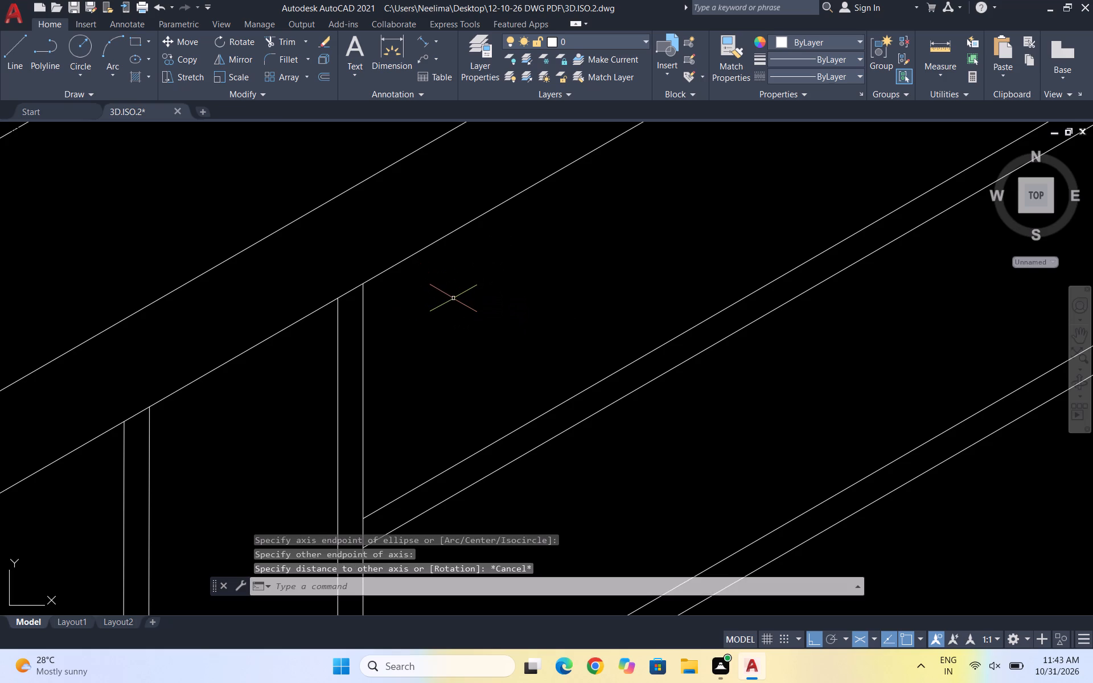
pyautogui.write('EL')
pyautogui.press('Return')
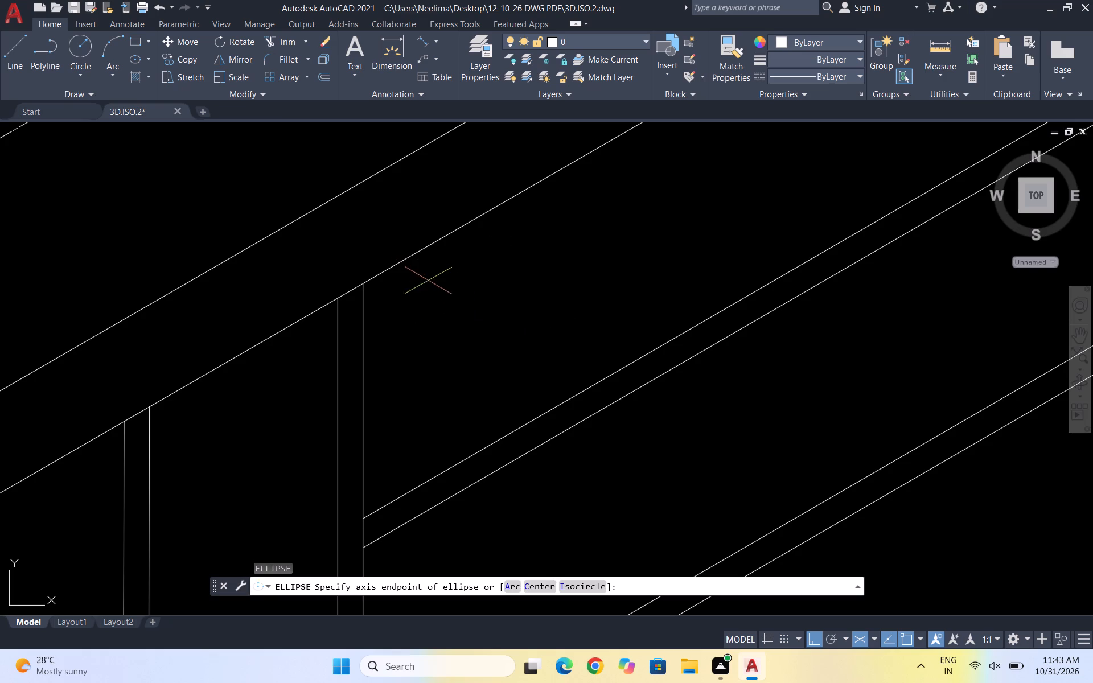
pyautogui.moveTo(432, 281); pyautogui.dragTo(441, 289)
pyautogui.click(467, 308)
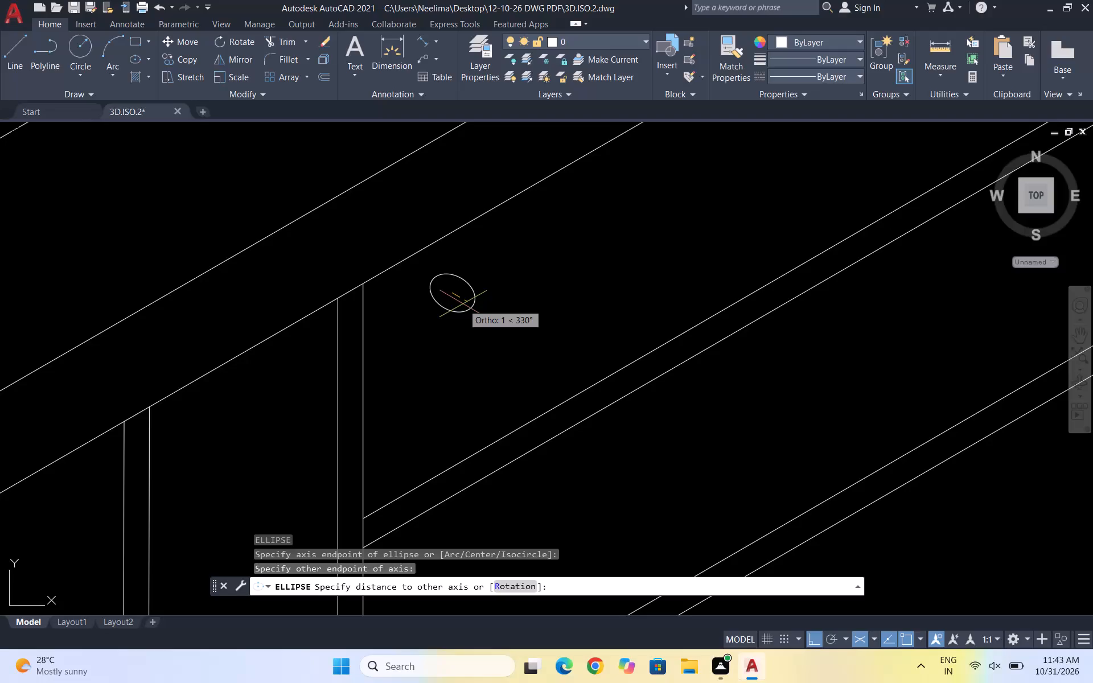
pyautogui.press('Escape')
# Draw a small, nearly round ellipse in the upper shelf compartment, beside its left vertical divider, with the first axis along the 330° isometric direction.
pyautogui.write('EL')
pyautogui.press('Return')
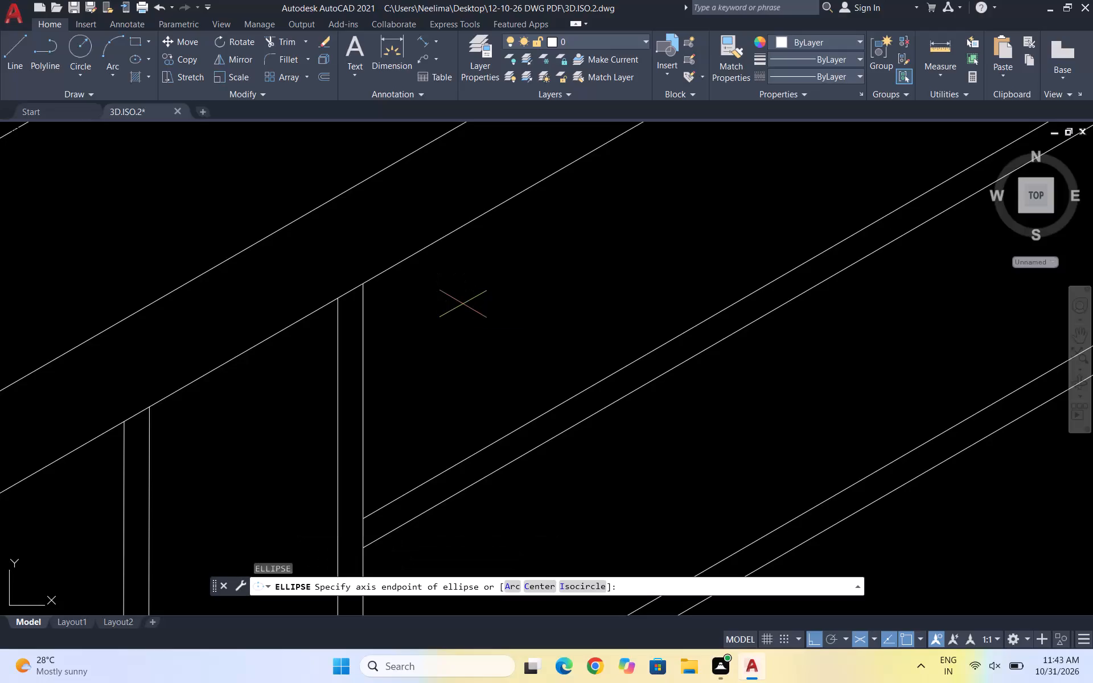
pyautogui.click(418, 287)
pyautogui.click(443, 328)
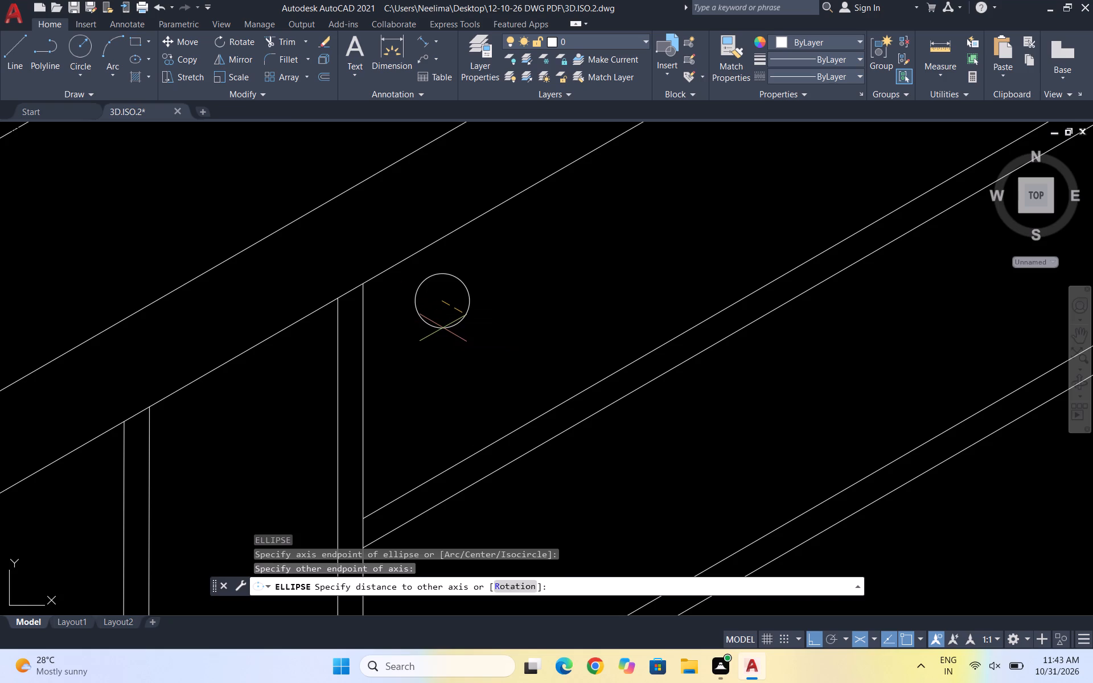
pyautogui.click(410, 314)
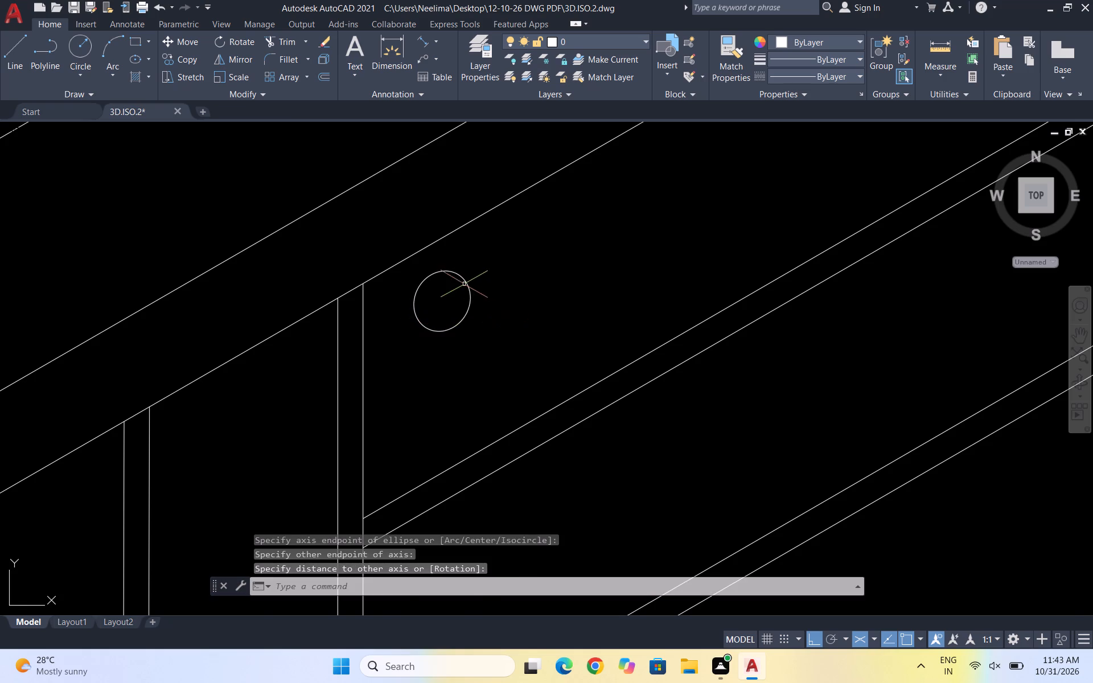
pyautogui.press('Escape')
# Copy the small ellipse, using its center as the base point.
pyautogui.scroll(2, 464, 283)
pyautogui.press('Escape')
pyautogui.moveTo(477, 338); pyautogui.dragTo(465, 332)
pyautogui.click(437, 314)
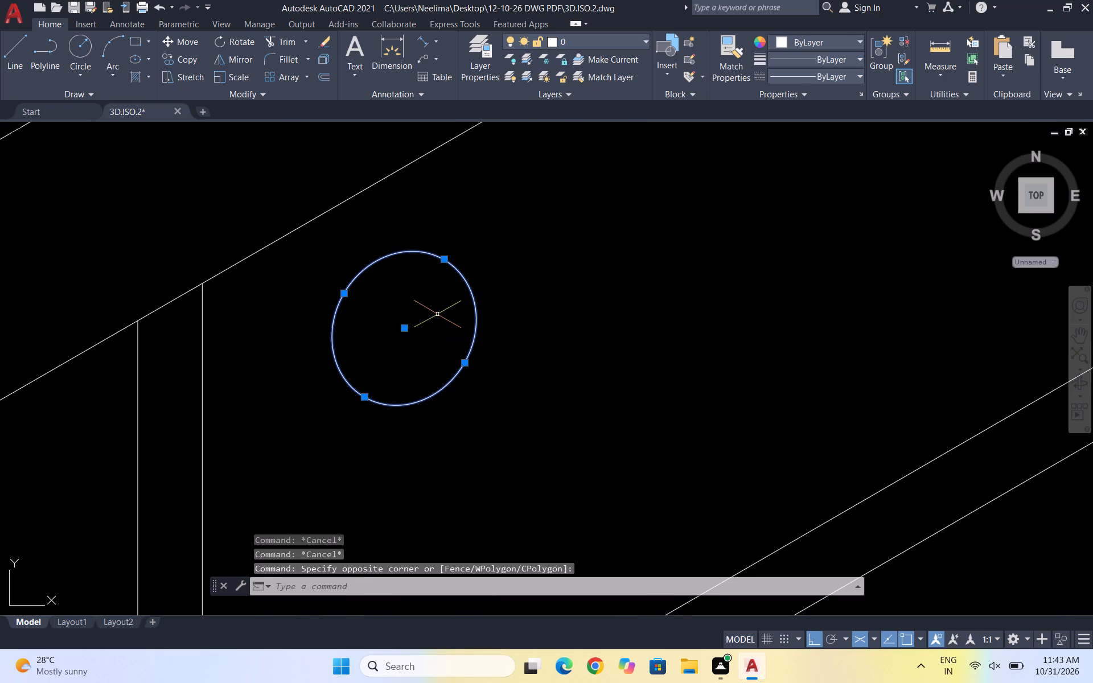
pyautogui.write('CO')
pyautogui.press('Return')
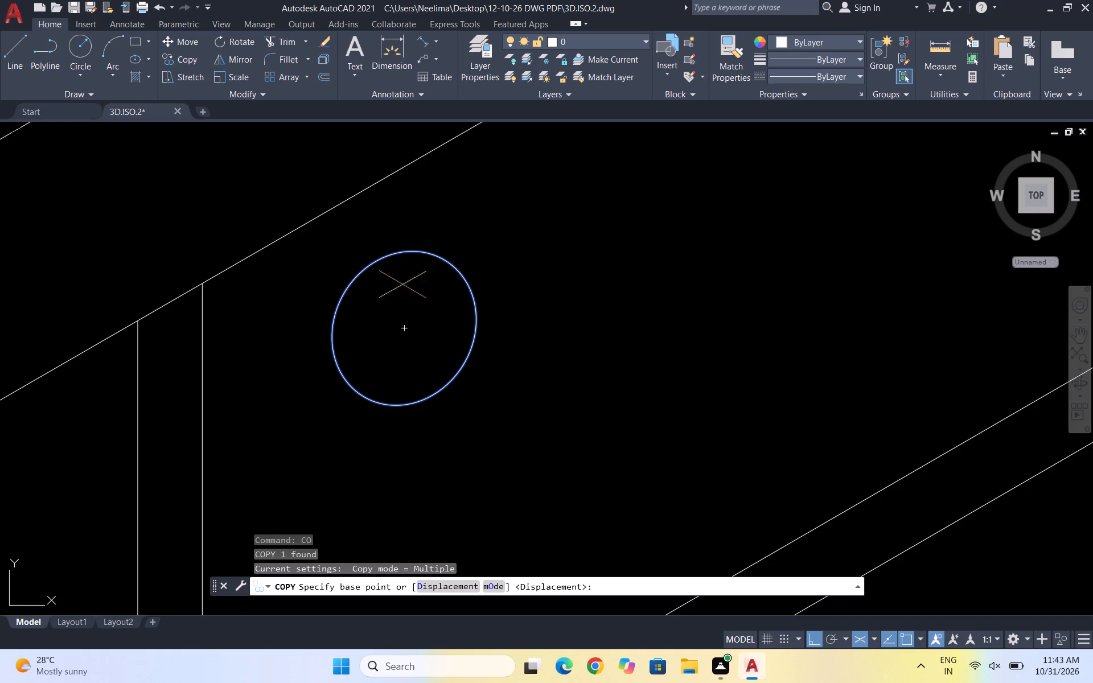
pyautogui.click(406, 327)
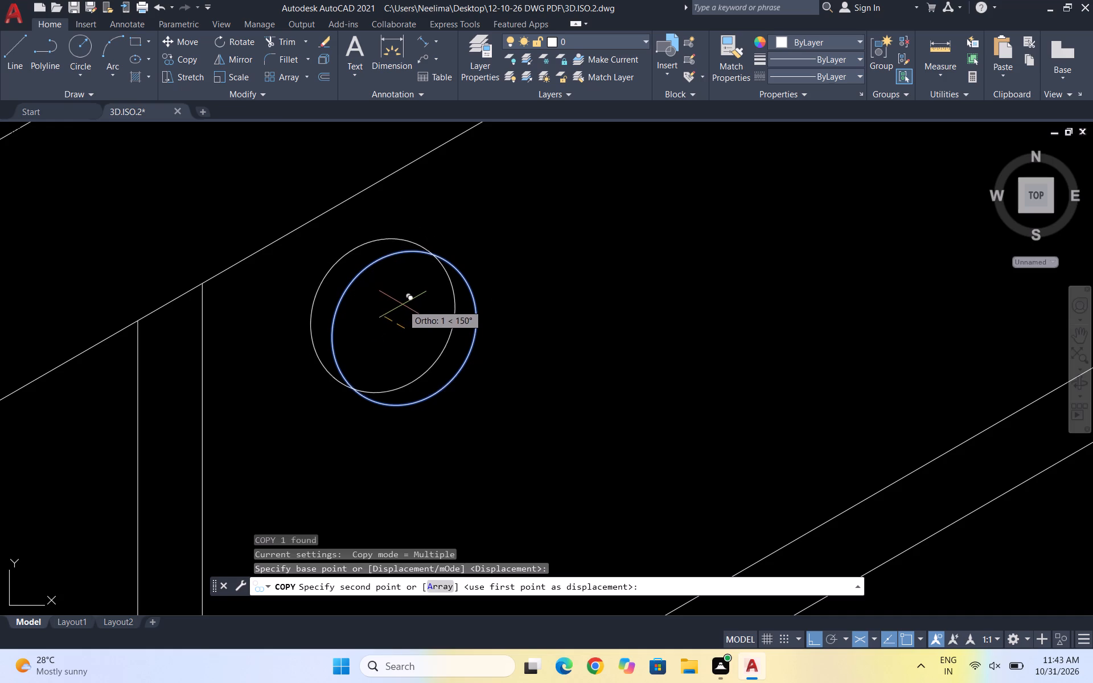
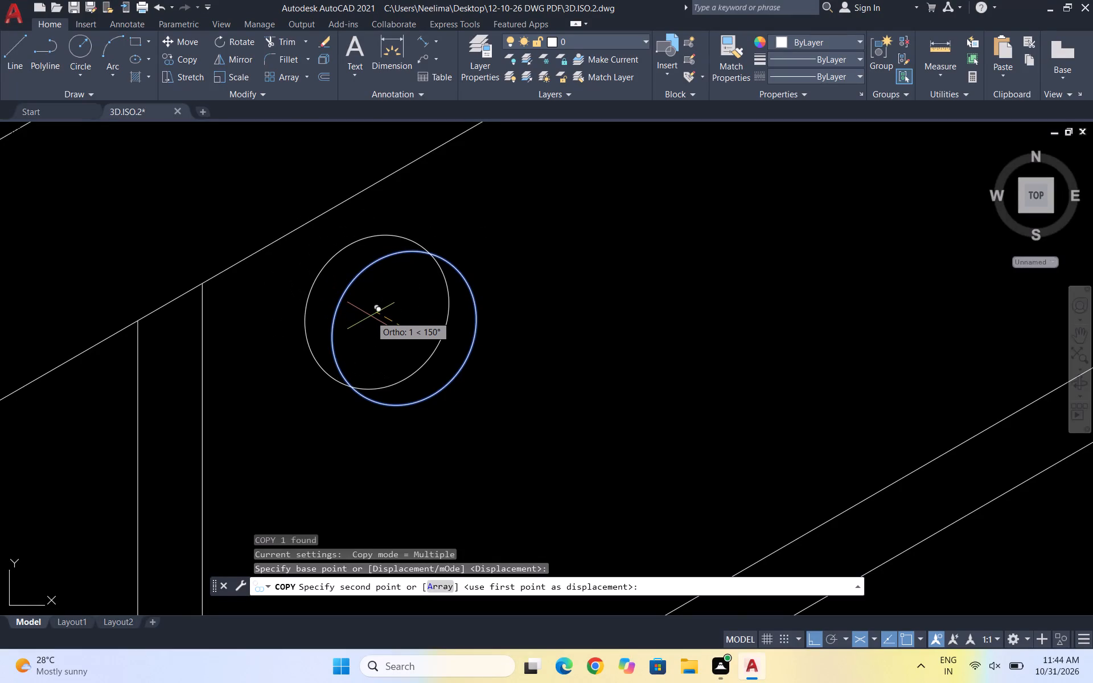
# Switch to the right isoplane for placing the copy of the small ellipse in the upper shelf compartment.
pyautogui.press('F5')
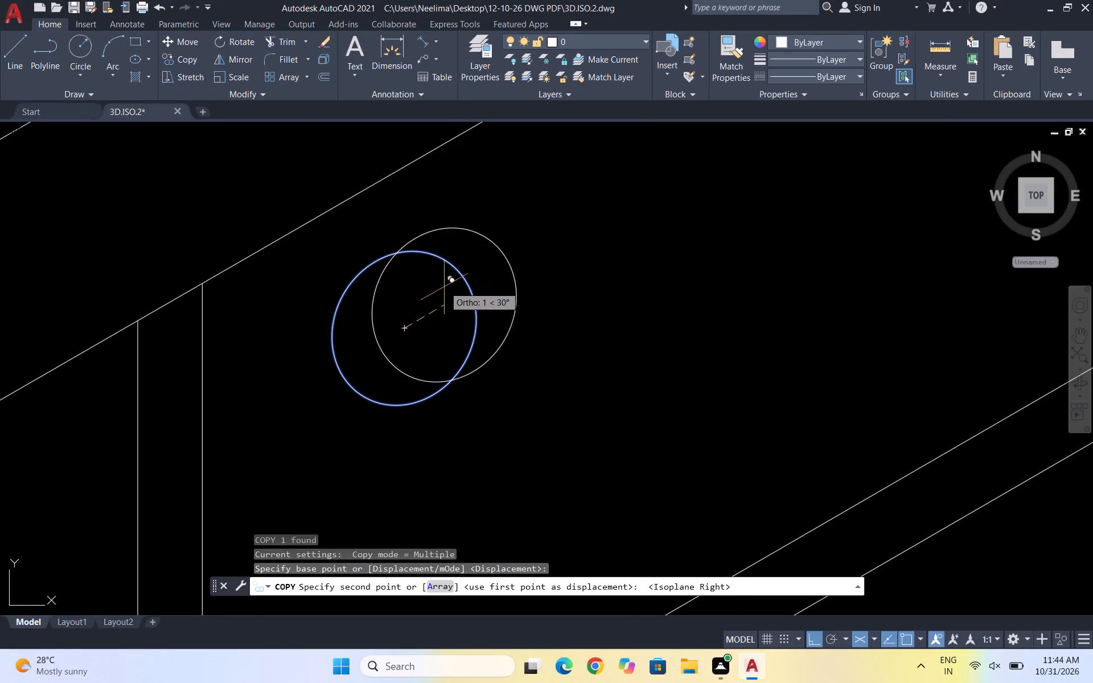
pyautogui.scroll(-4, 443, 288)
pyautogui.scroll(1, 430, 310)
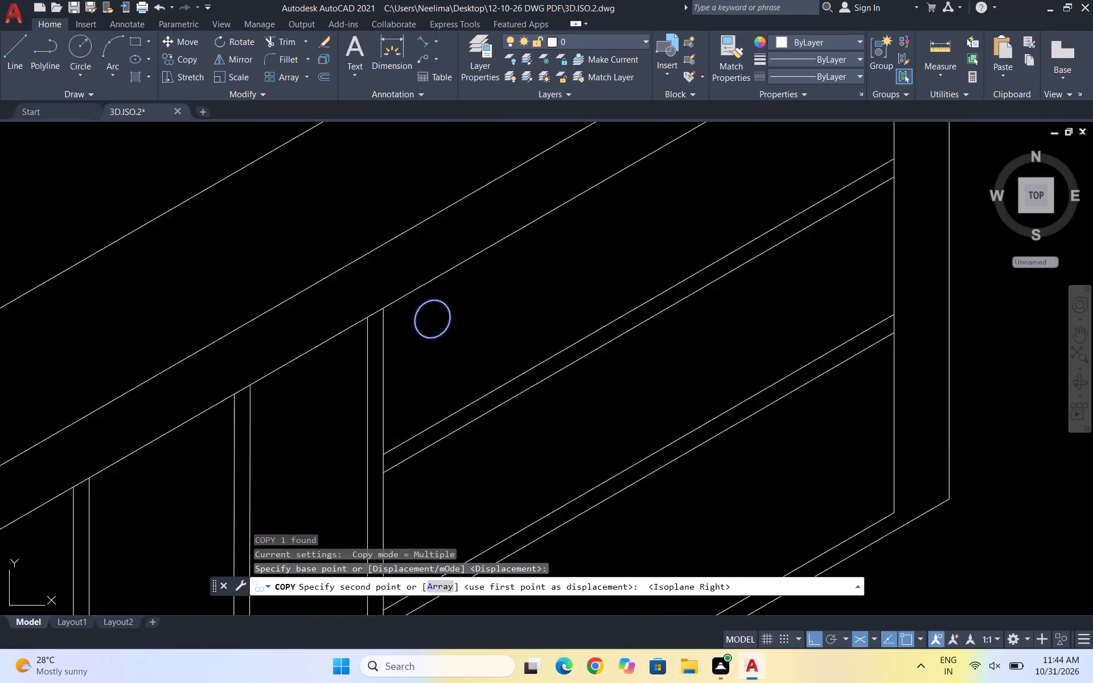
pyautogui.scroll(2, 430, 310)
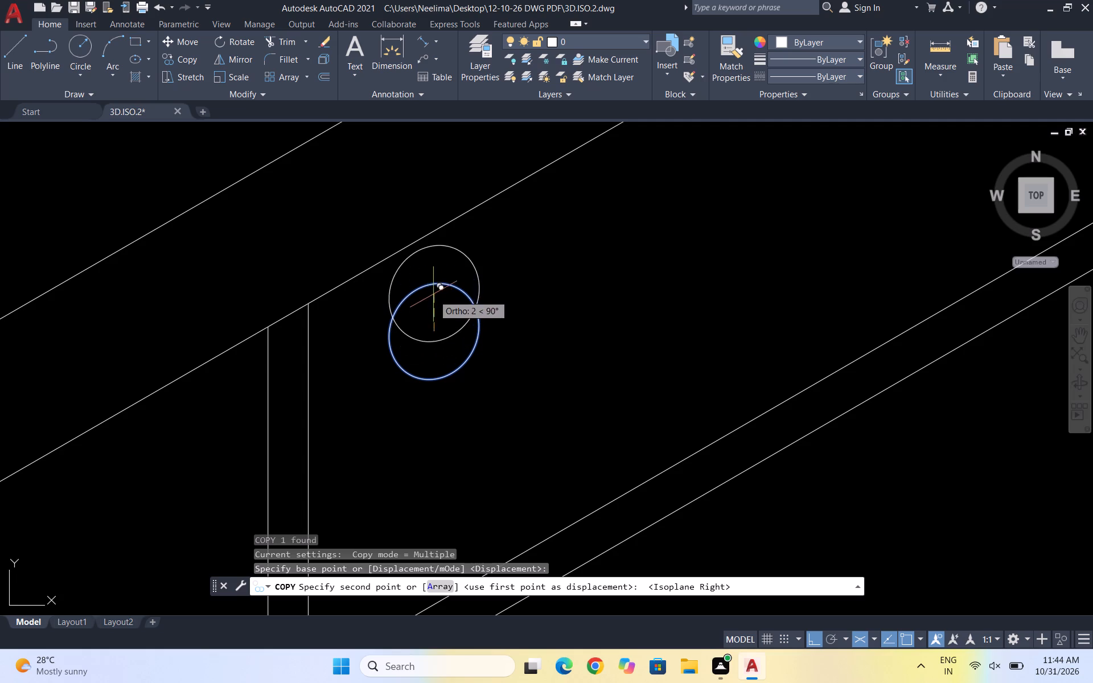
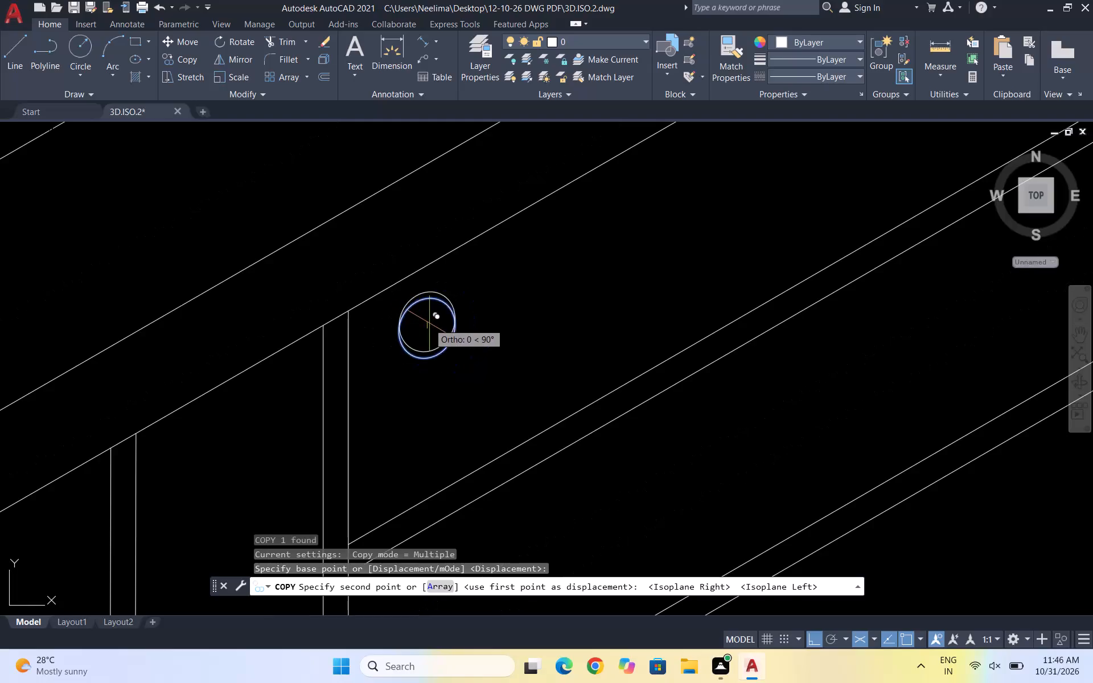
# Place the copy of the small ellipse about 1 unit straight above the original in the upper shelf compartment, using the right isoplane.
pyautogui.scroll(-2, 438, 332)
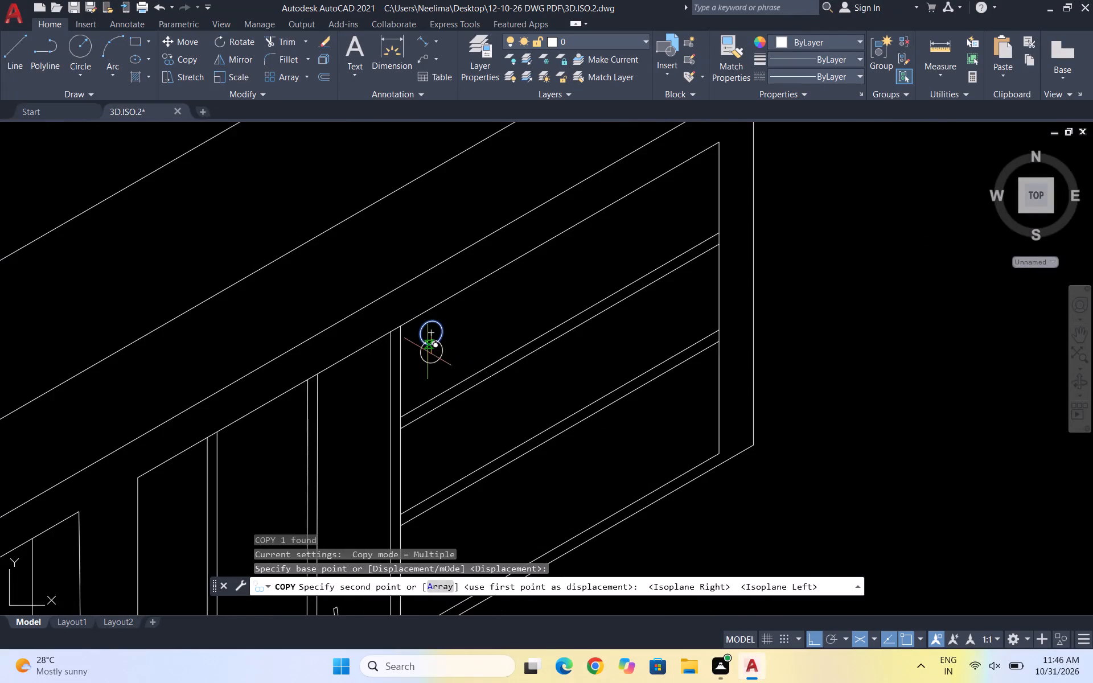
pyautogui.scroll(2, 416, 340)
pyautogui.scroll(-3, 416, 332)
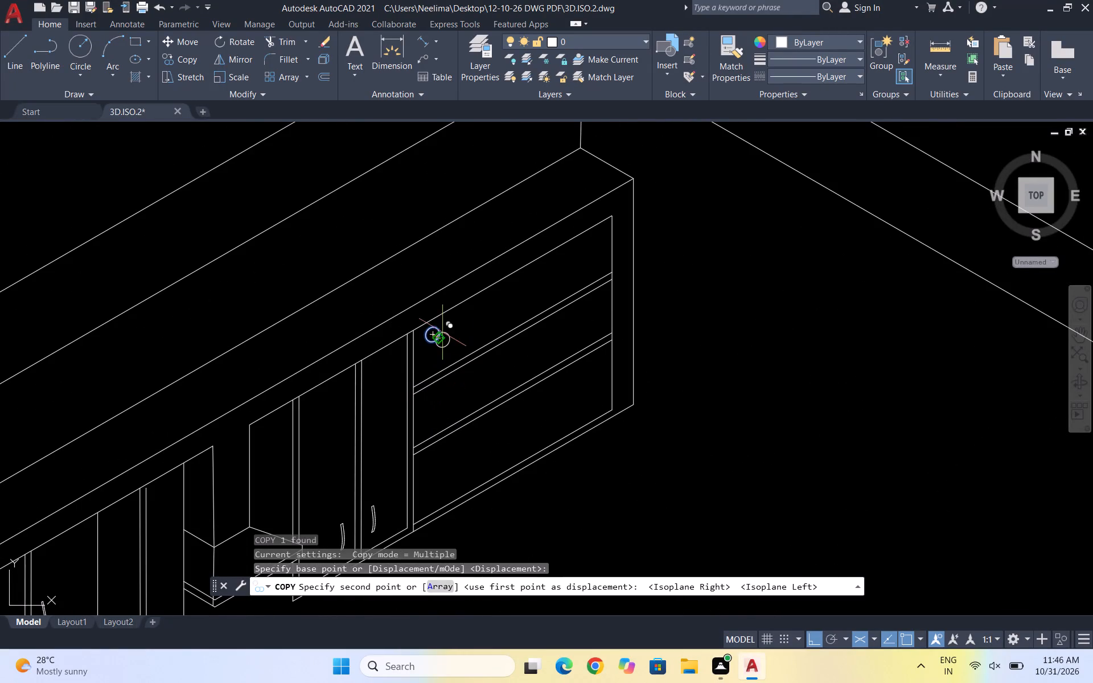
pyautogui.scroll(3, 429, 334)
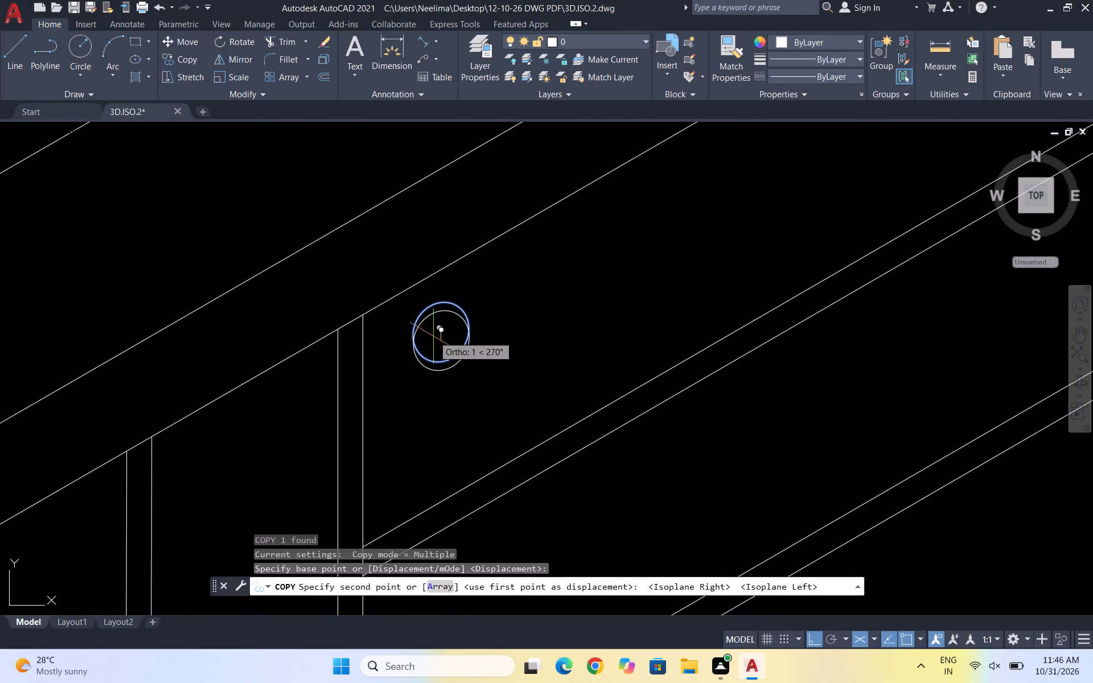
pyautogui.press('F5')
pyautogui.scroll(2, 437, 323)
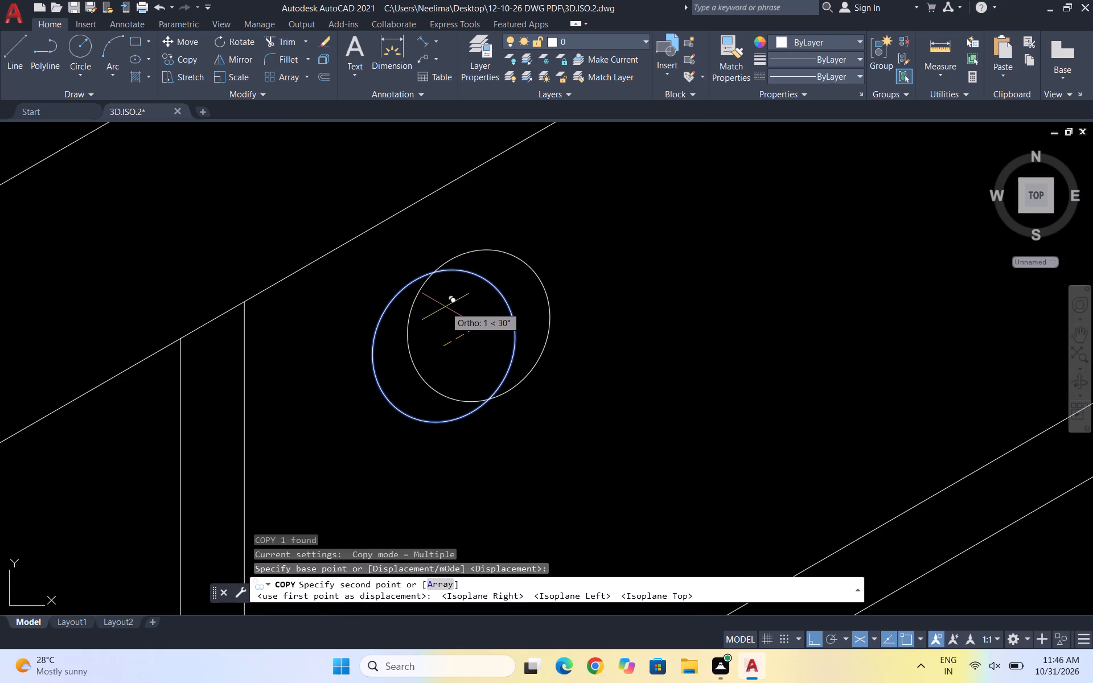
pyautogui.press('F5')
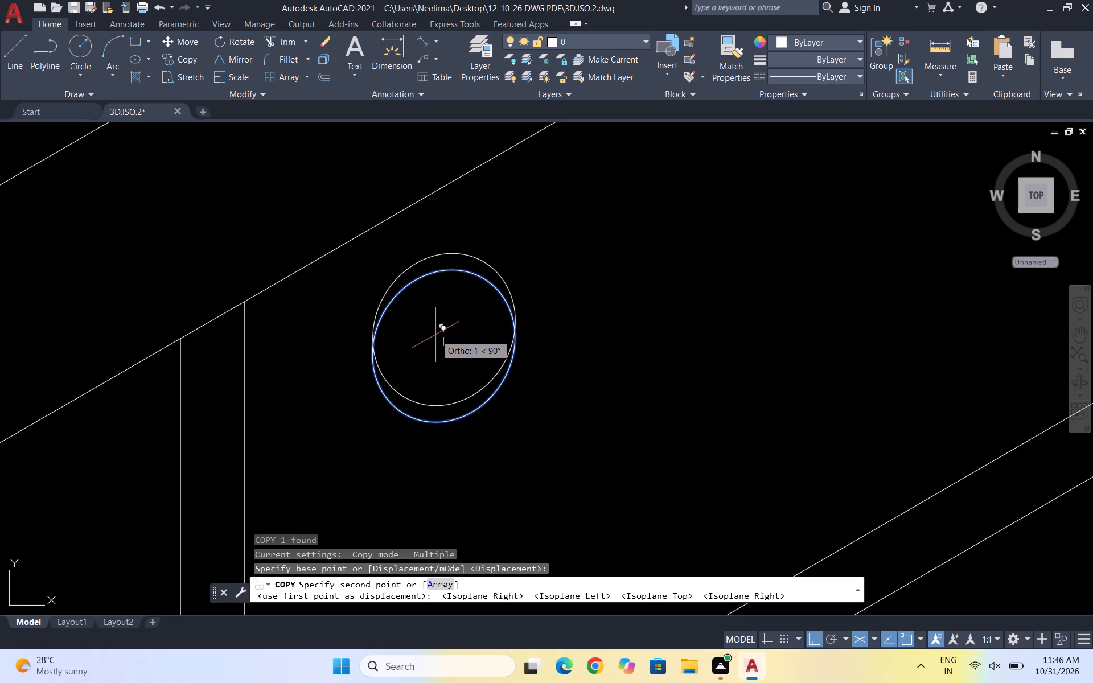
pyautogui.press('Escape')
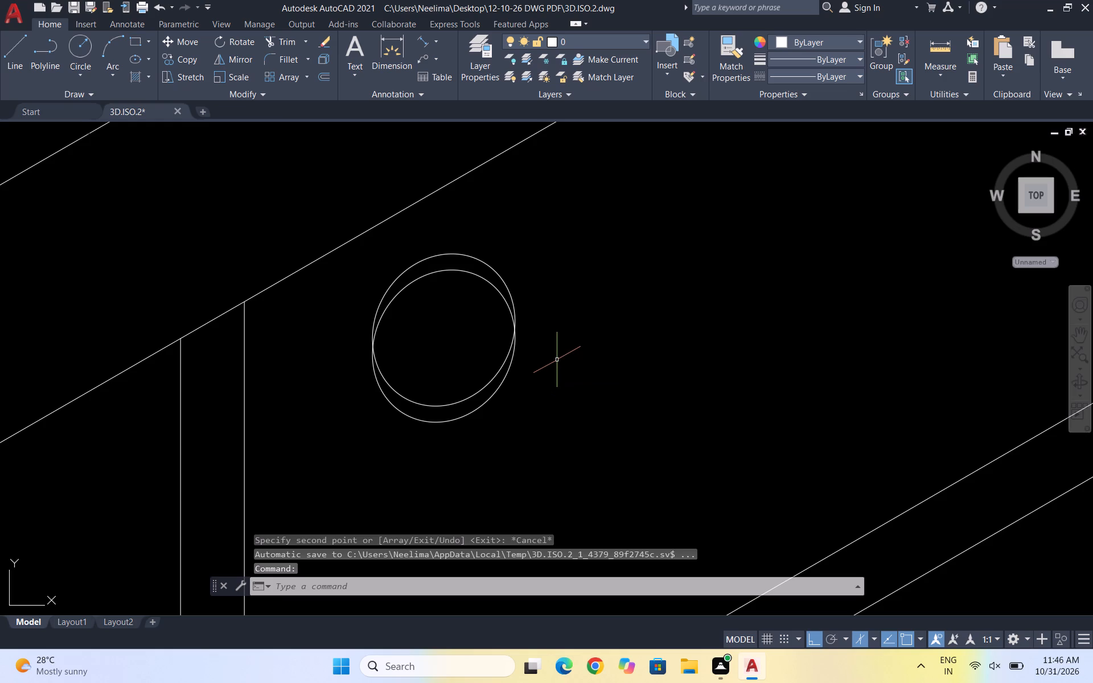
pyautogui.press('Escape')
# Draw a vertical line straight down from the left side of the paired ellipses, ending above the shelf board.
pyautogui.press('l')
pyautogui.press('Return')
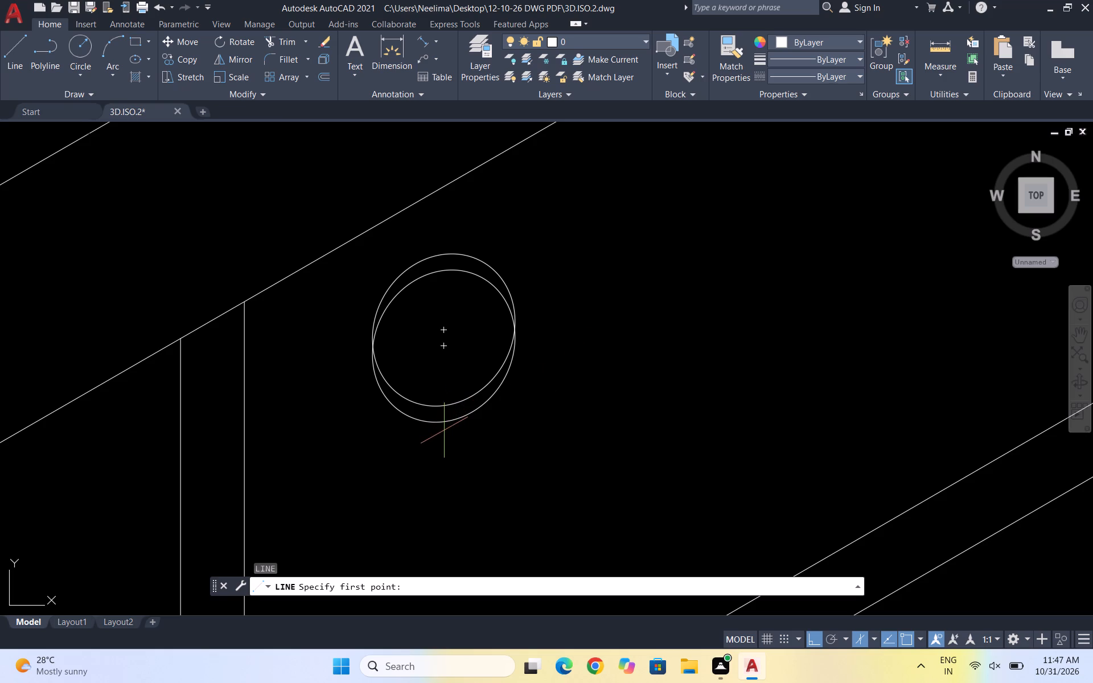
pyautogui.click(370, 352)
pyautogui.scroll(-3, 370, 352)
pyautogui.scroll(1, 387, 392)
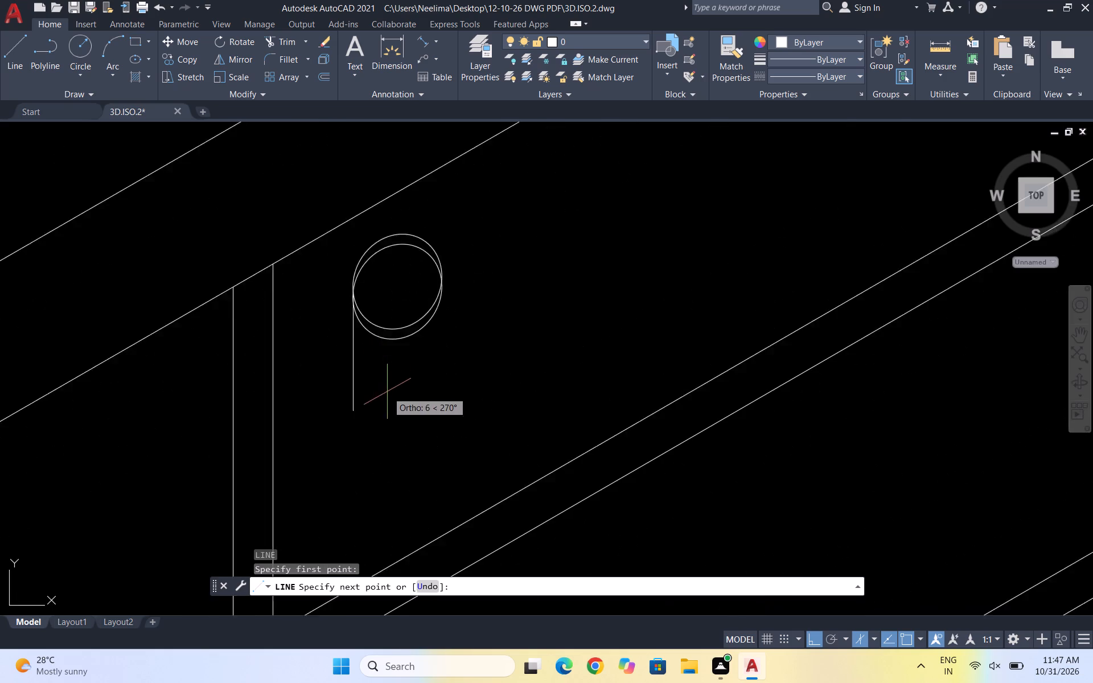
pyautogui.scroll(2, 387, 392)
pyautogui.click(336, 504)
pyautogui.press('Escape')
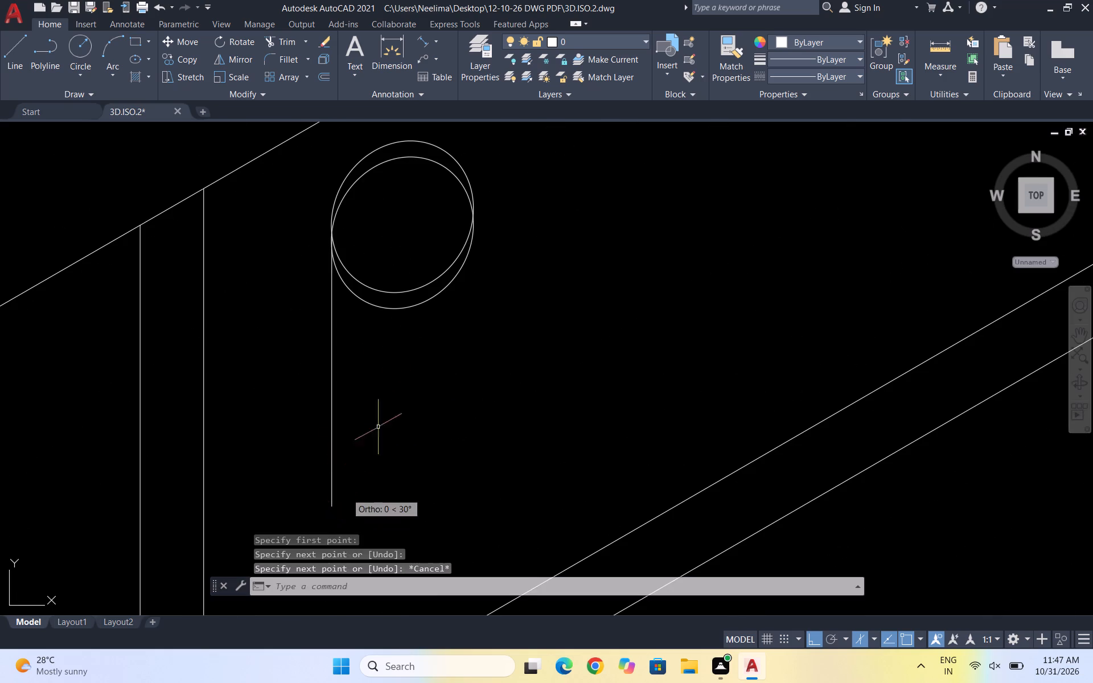
# Copy the vertical line from the left side of the ellipses to their right side to form the item's second edge.
pyautogui.moveTo(378, 427); pyautogui.dragTo(266, 419)
pyautogui.click(254, 404)
pyautogui.write('CO')
pyautogui.press('Return')
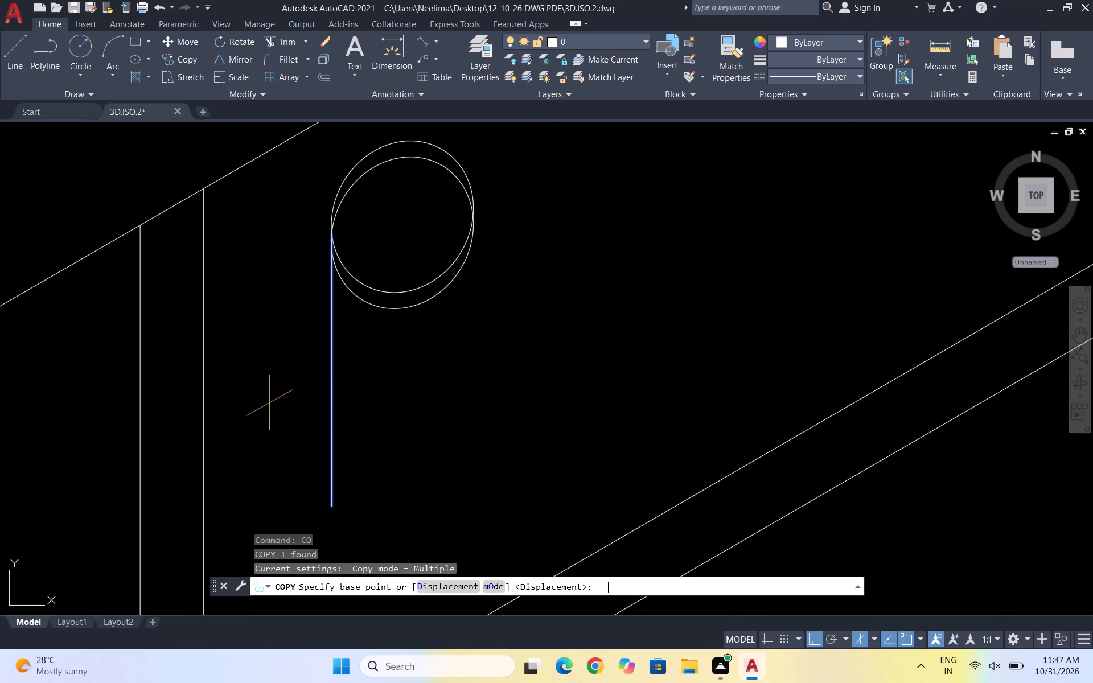
pyautogui.click(330, 232)
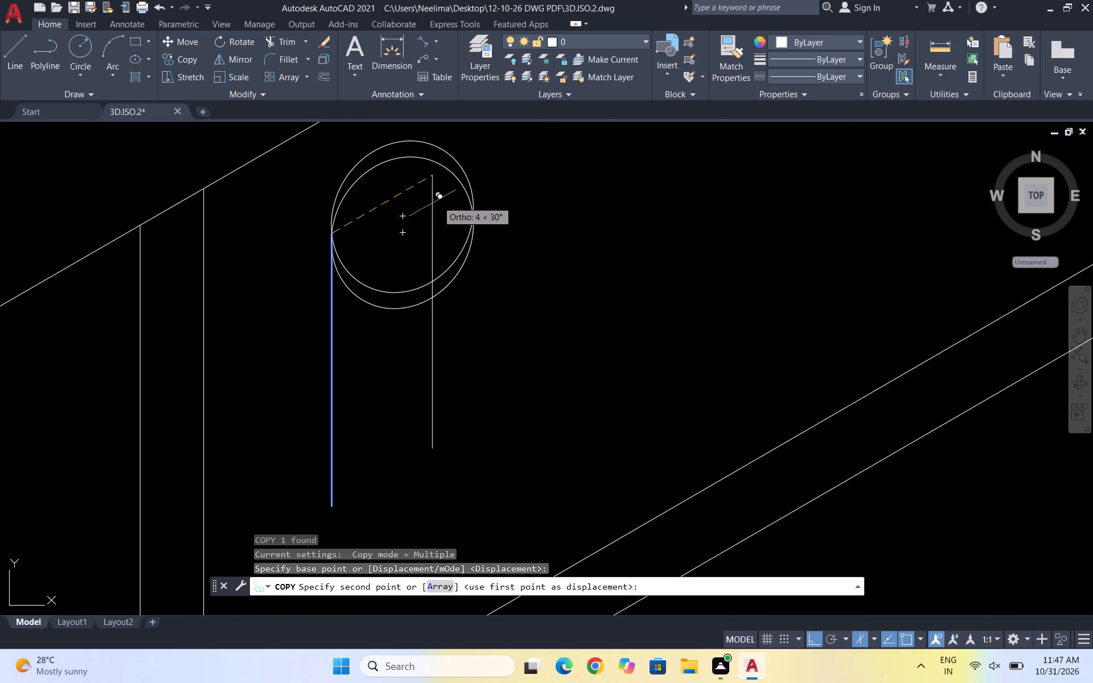
pyautogui.click(474, 214)
pyautogui.press('Escape')
pyautogui.scroll(-4, 510, 232)
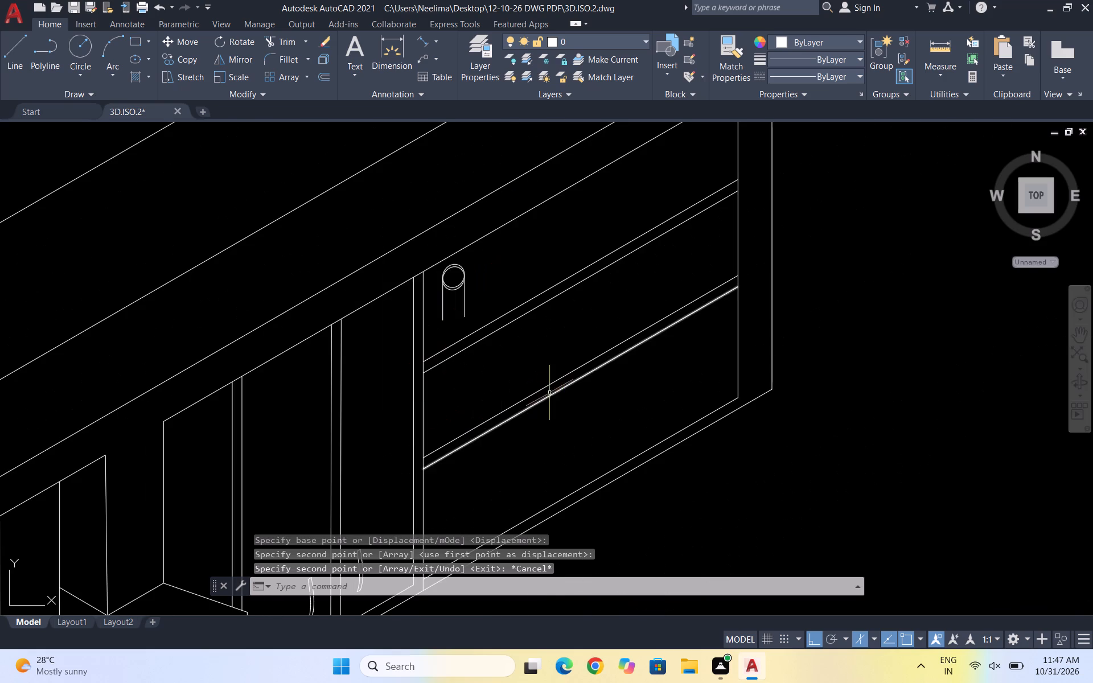
pyautogui.scroll(1, 484, 297)
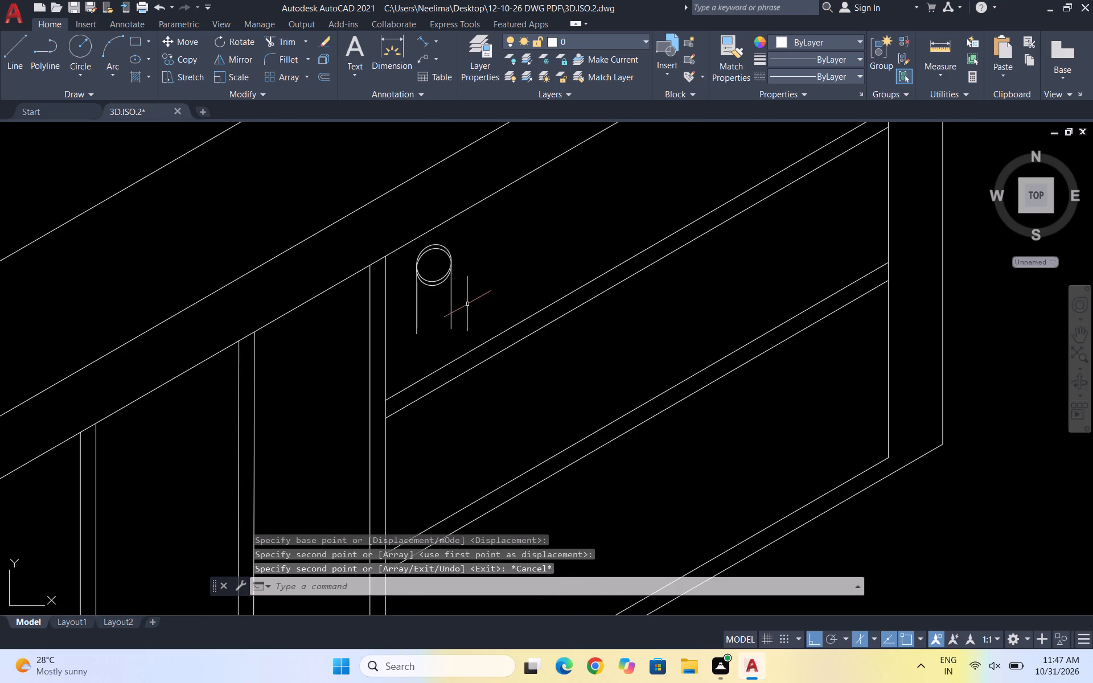
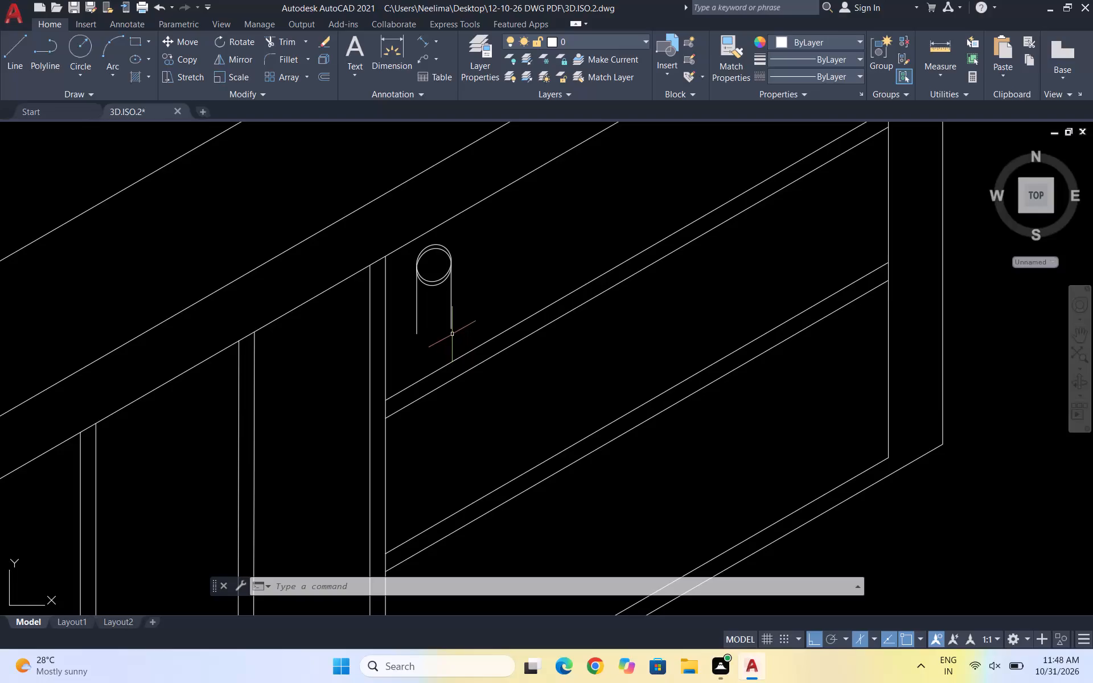
# Copy the paired ellipses straight down from the left line's upper end to its lower end in the upper shelf compartment.
pyautogui.press('Escape')
pyautogui.press('Escape')
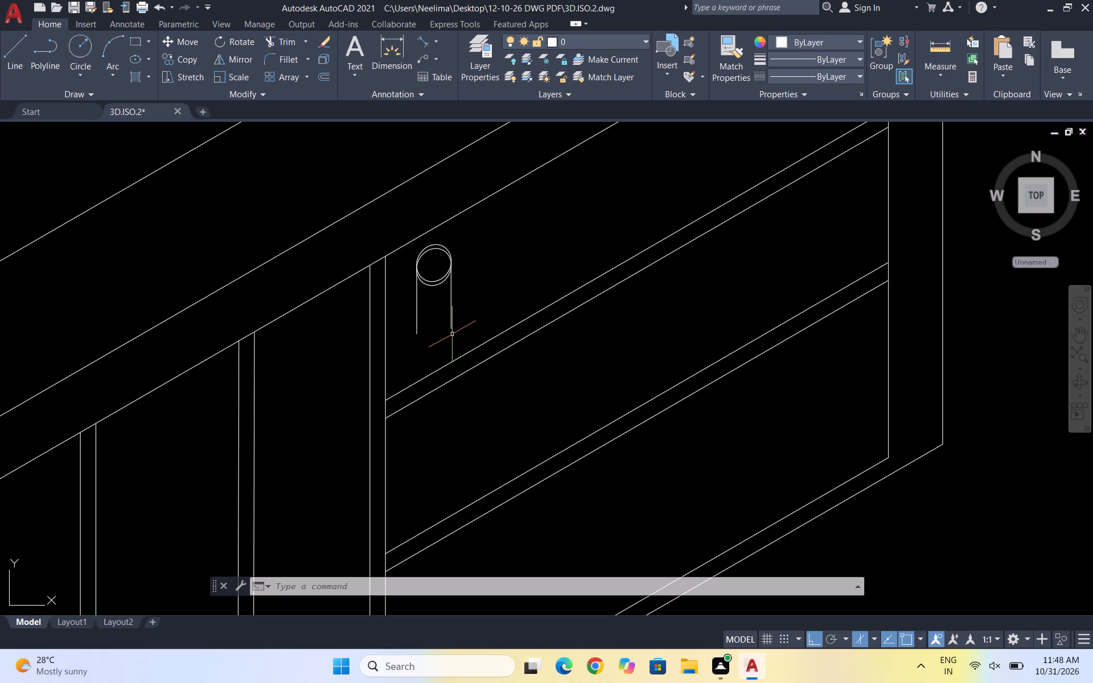
pyautogui.press('Escape')
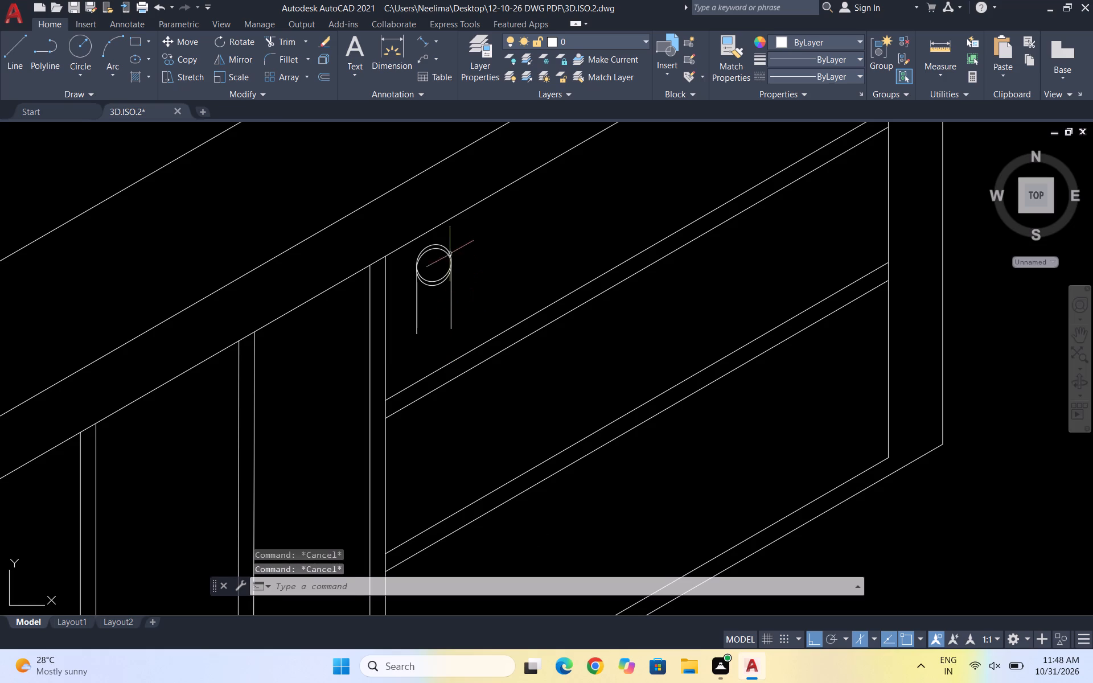
pyautogui.scroll(1, 434, 250)
pyautogui.scroll(2, 444, 311)
pyautogui.moveTo(444, 311); pyautogui.dragTo(421, 279)
pyautogui.click(416, 254)
pyautogui.write('CO')
pyautogui.press('Return')
pyautogui.click(339, 228)
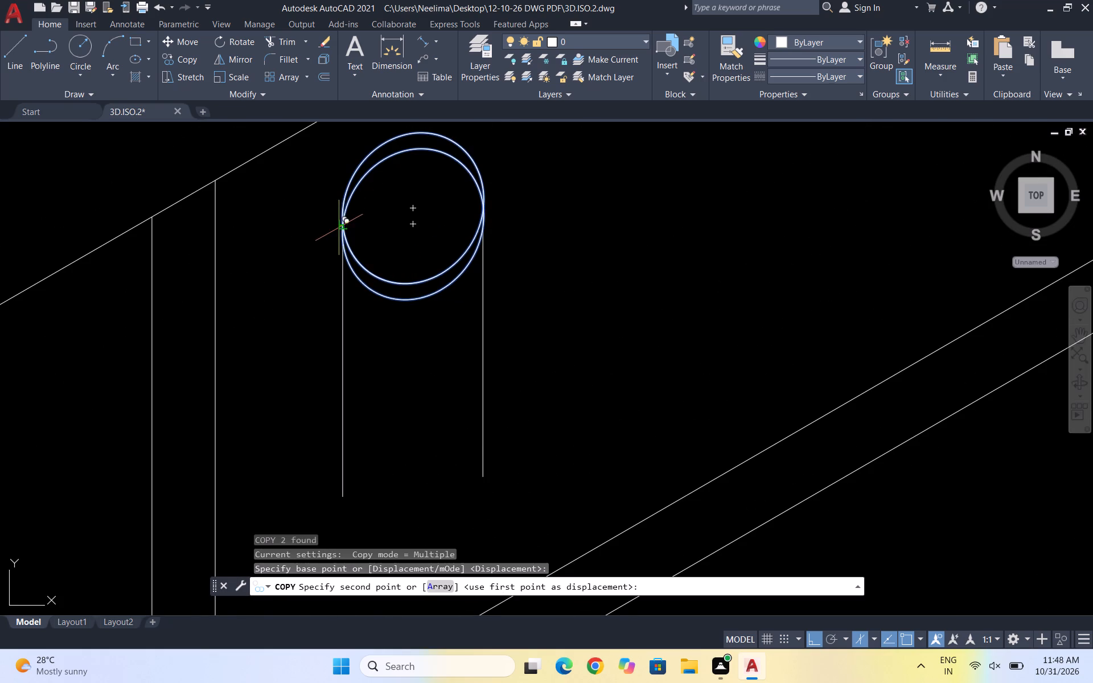
pyautogui.scroll(-4, 346, 222)
pyautogui.scroll(4, 345, 261)
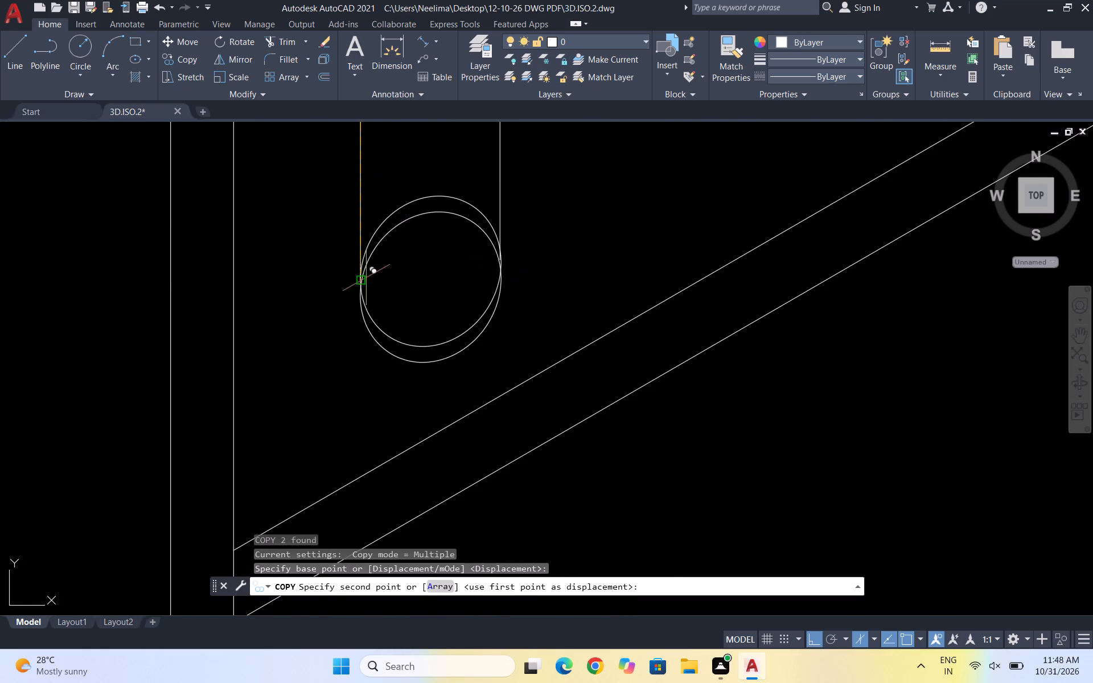
pyautogui.click(361, 281)
pyautogui.press('Escape')
pyautogui.scroll(-4, 444, 261)
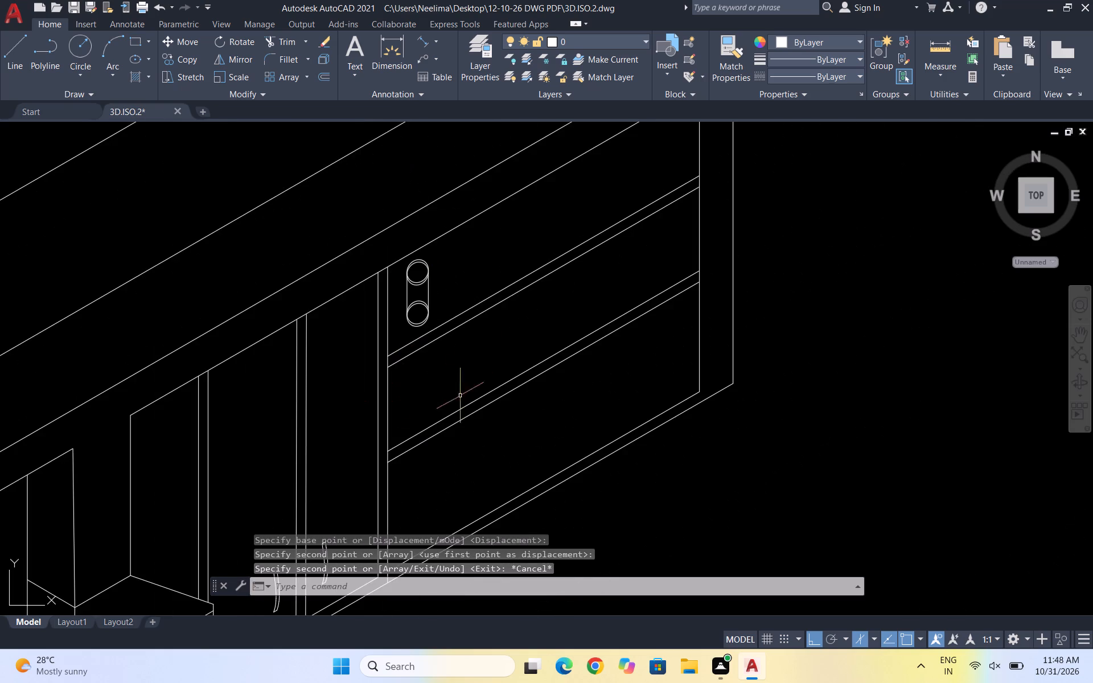
# Copy the item's right vertical edge line slightly inward, onto the upper ellipse's lower arc.
pyautogui.scroll(2, 426, 291)
pyautogui.press('Escape')
pyautogui.press('Escape')
pyautogui.scroll(1, 430, 285)
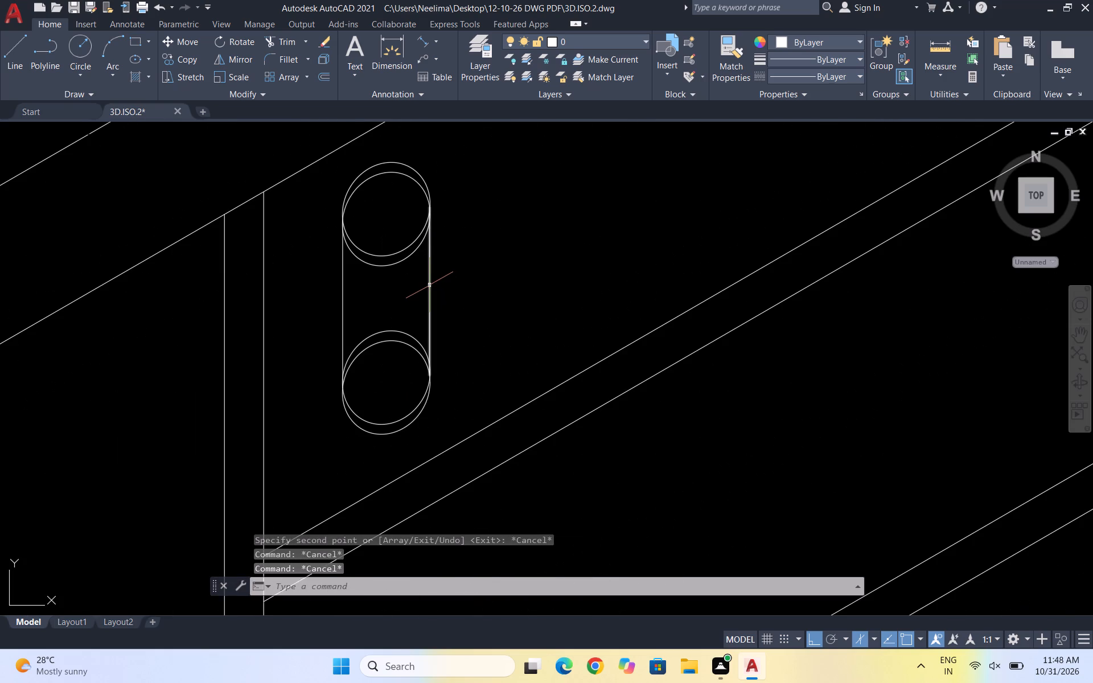
pyautogui.write('CO')
pyautogui.press('Return')
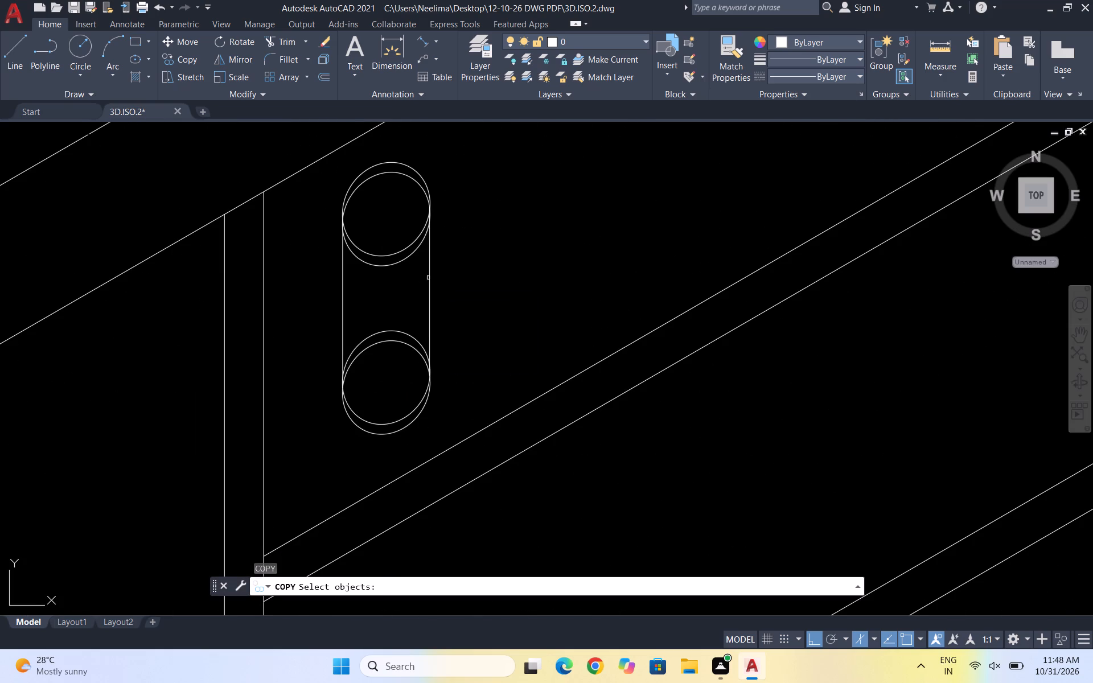
pyautogui.click(429, 278)
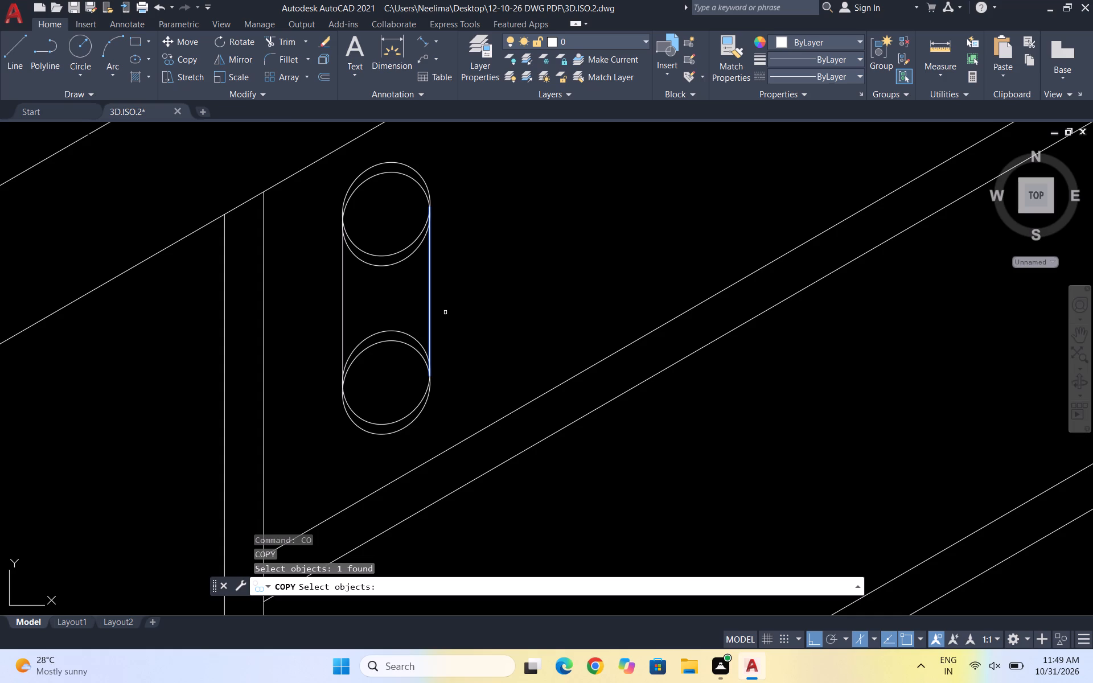
pyautogui.press('space')
pyautogui.scroll(2, 425, 240)
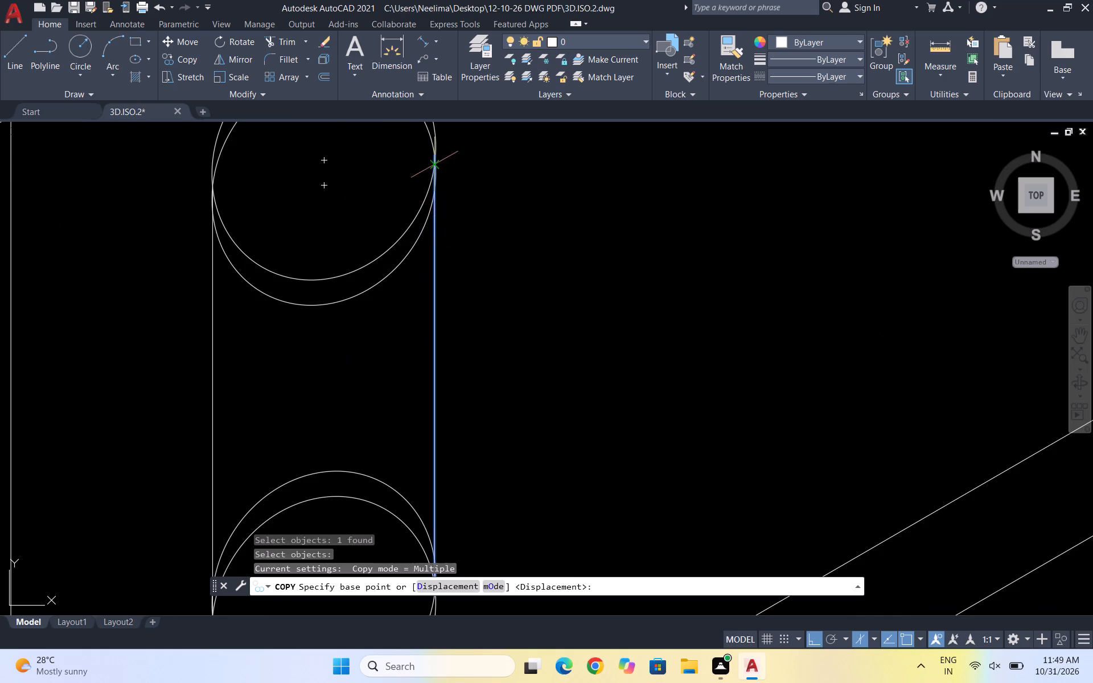
pyautogui.click(432, 152)
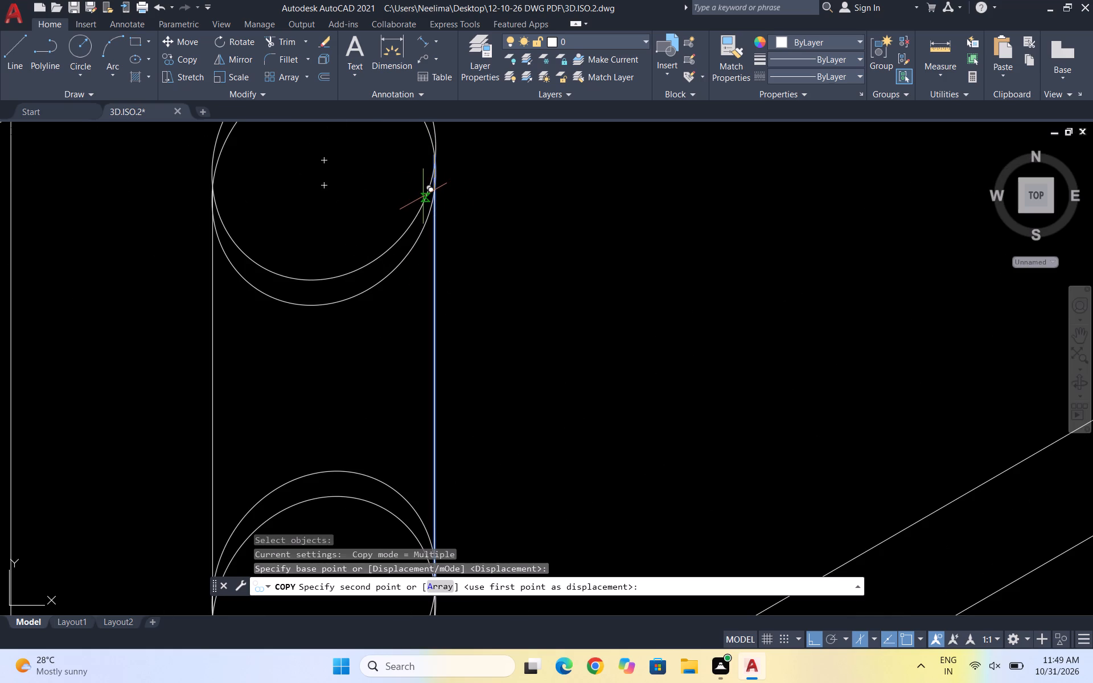
pyautogui.click(423, 196)
pyautogui.press('Escape')
pyautogui.scroll(-2, 476, 157)
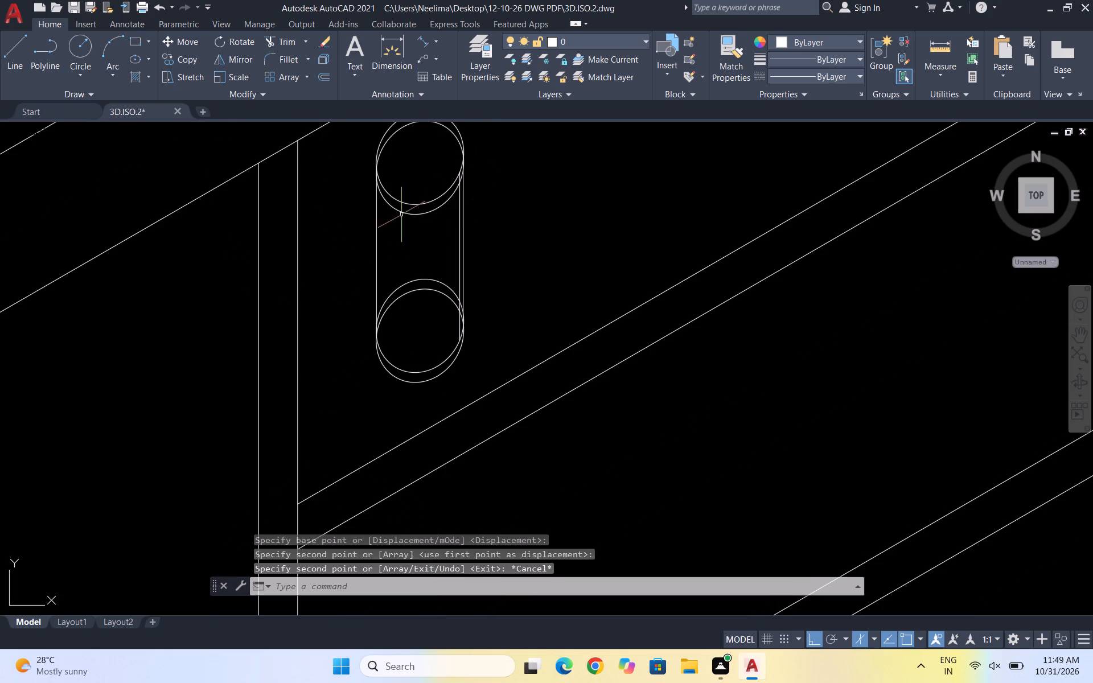
# Copy the item's left vertical edge line slightly inward, onto the upper ellipse's lower arc.
pyautogui.scroll(-1, 384, 227)
pyautogui.scroll(2, 405, 187)
pyautogui.moveTo(351, 283); pyautogui.dragTo(284, 283)
pyautogui.click(265, 282)
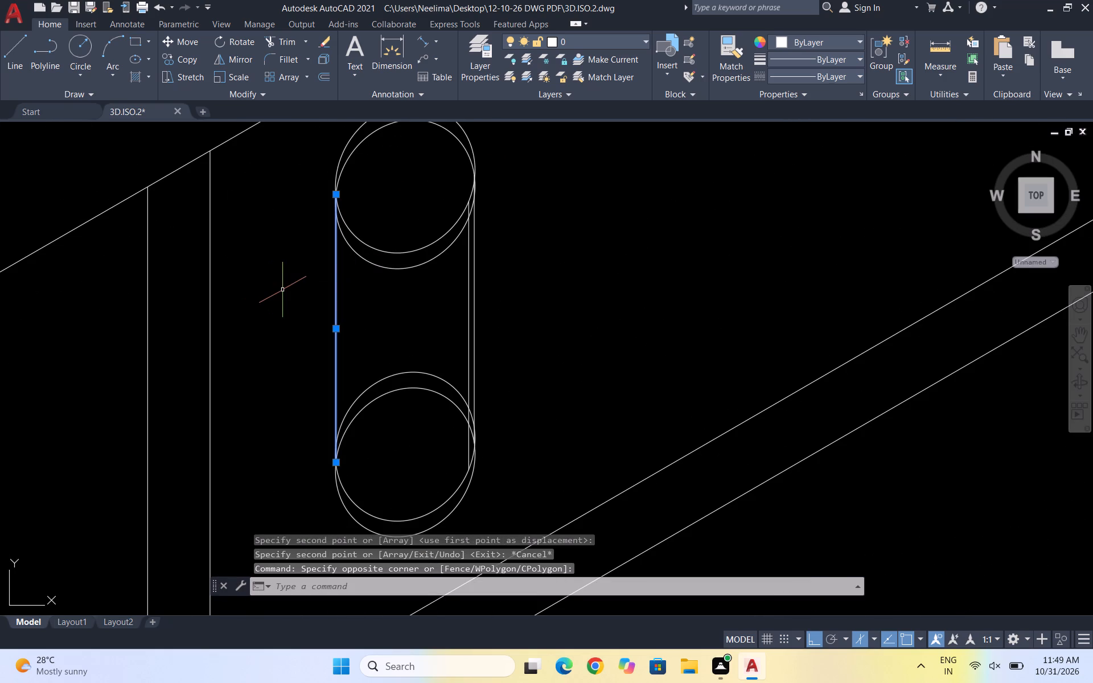
pyautogui.write('CO')
pyautogui.press('Return')
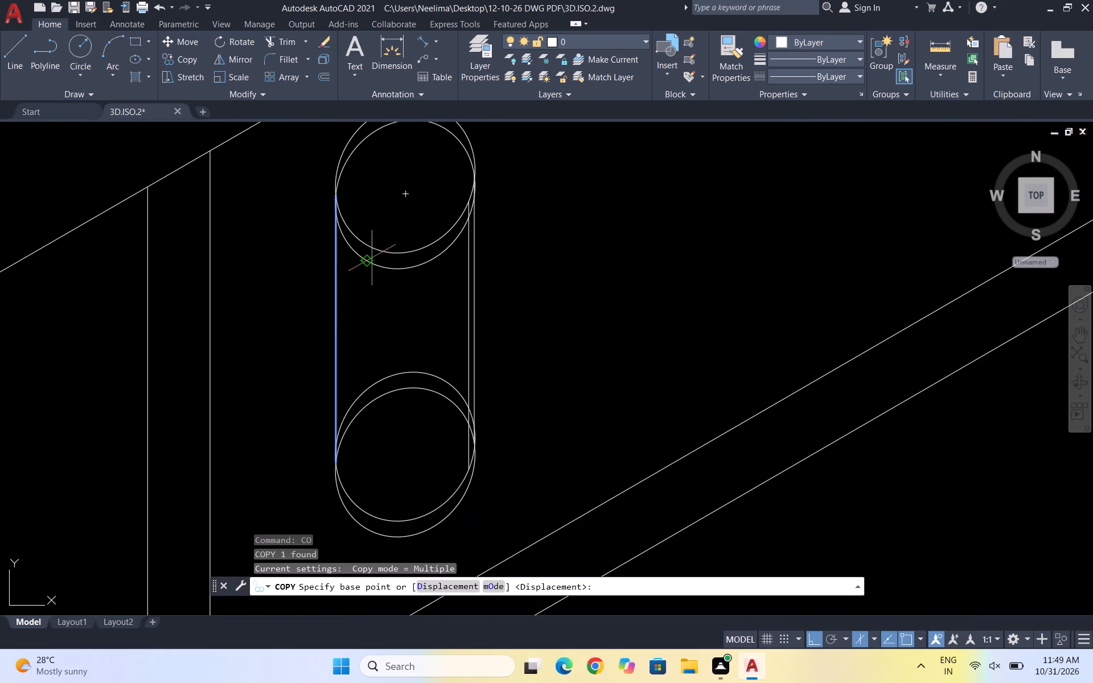
pyautogui.click(338, 196)
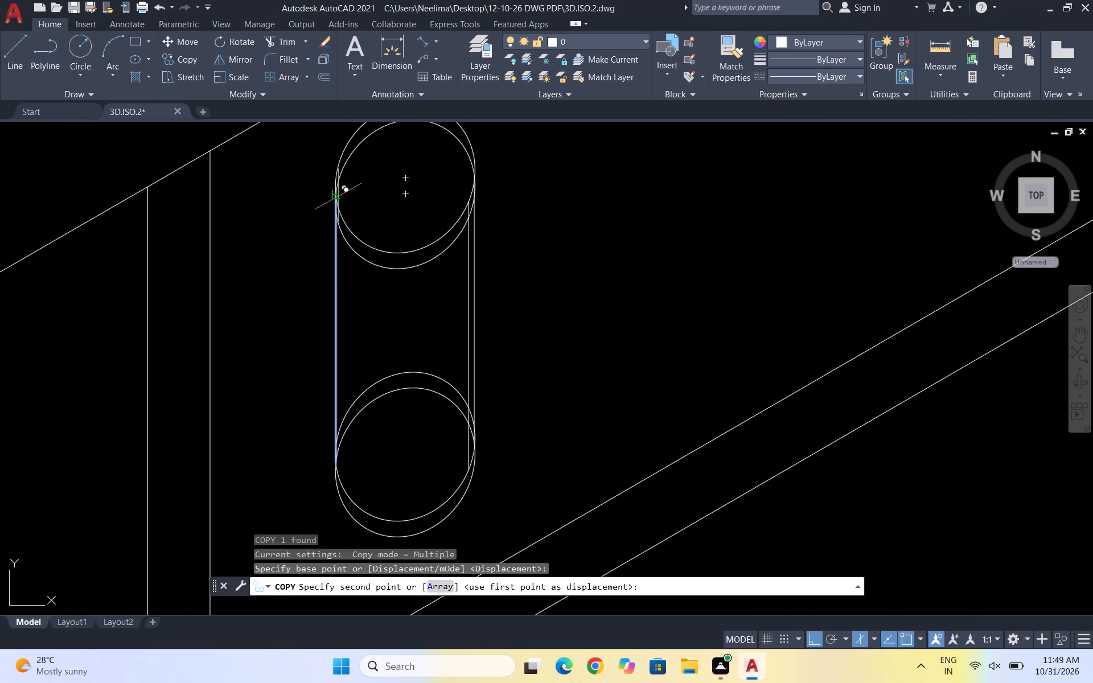
pyautogui.scroll(2, 347, 226)
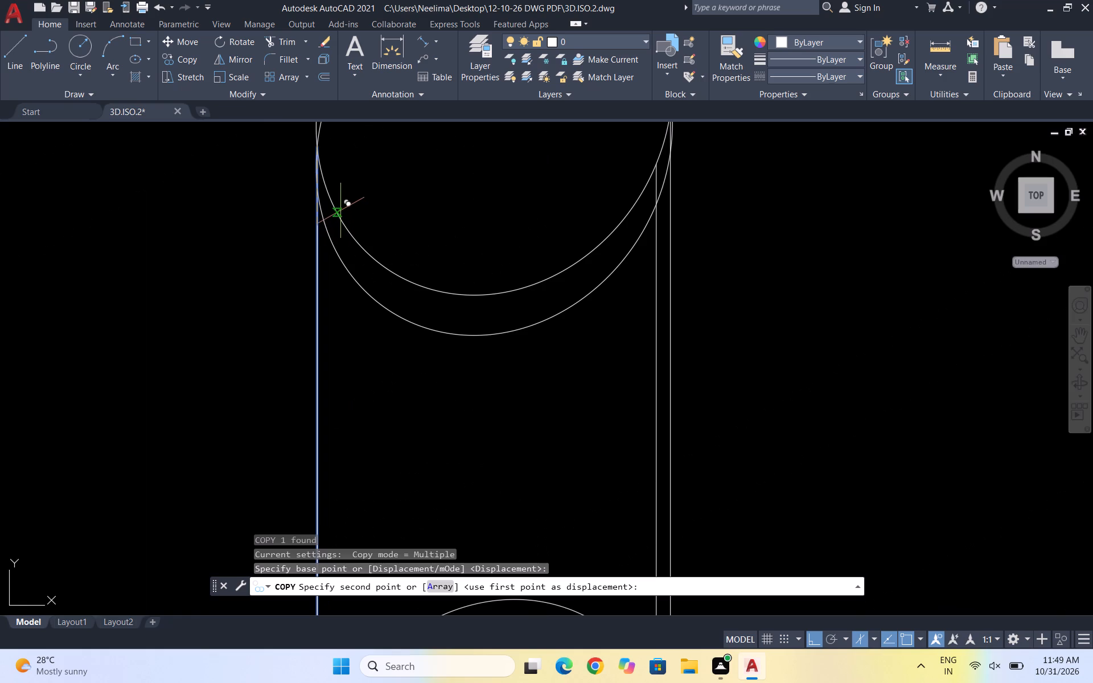
pyautogui.click(336, 207)
pyautogui.press('Escape')
pyautogui.scroll(-4, 409, 195)
pyautogui.scroll(-2, 475, 231)
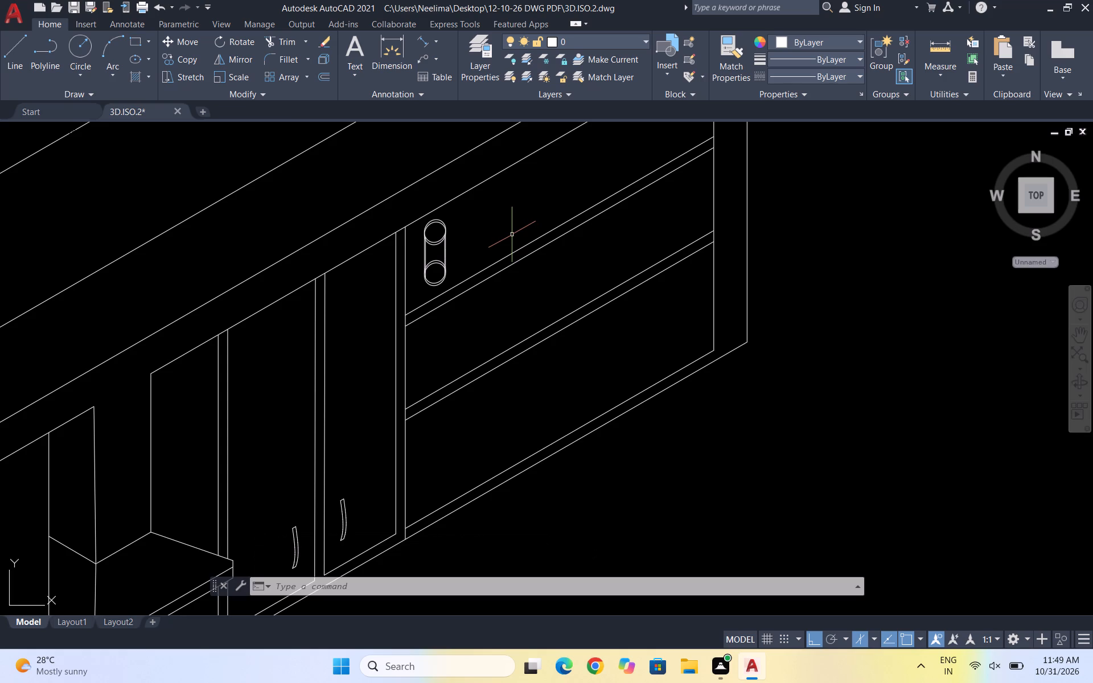
# Trim the lower ends of the two left vertical lines where they run inside the bottom pair of ellipses.
pyautogui.scroll(4, 443, 245)
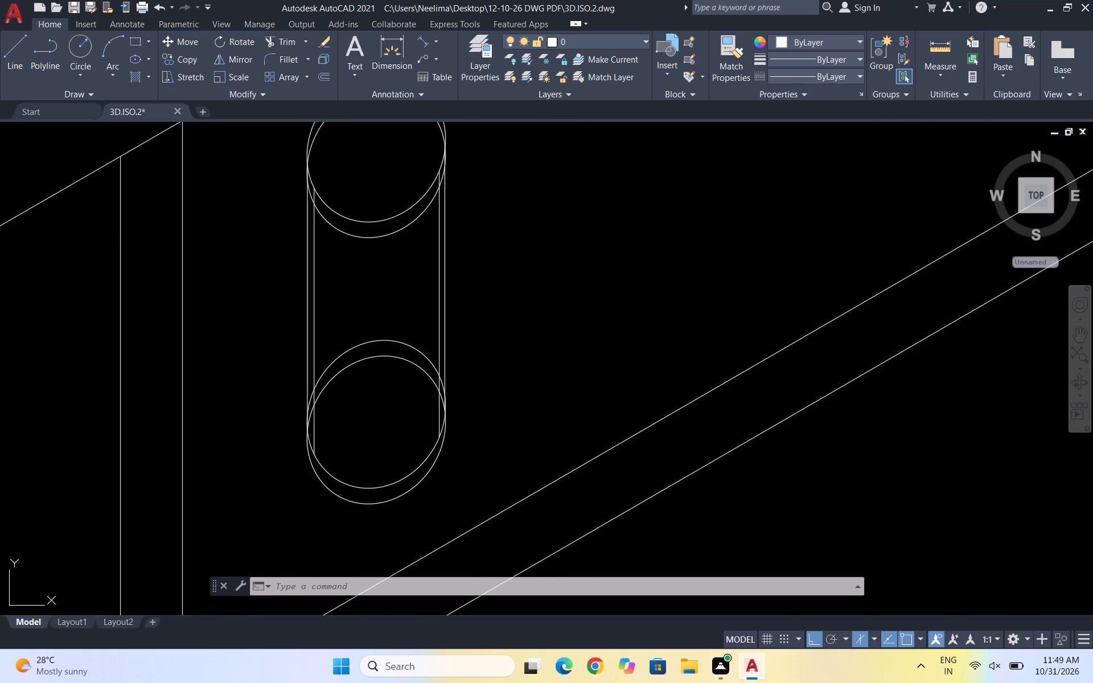
pyautogui.press('Escape')
pyautogui.write('TR')
pyautogui.press('Return')
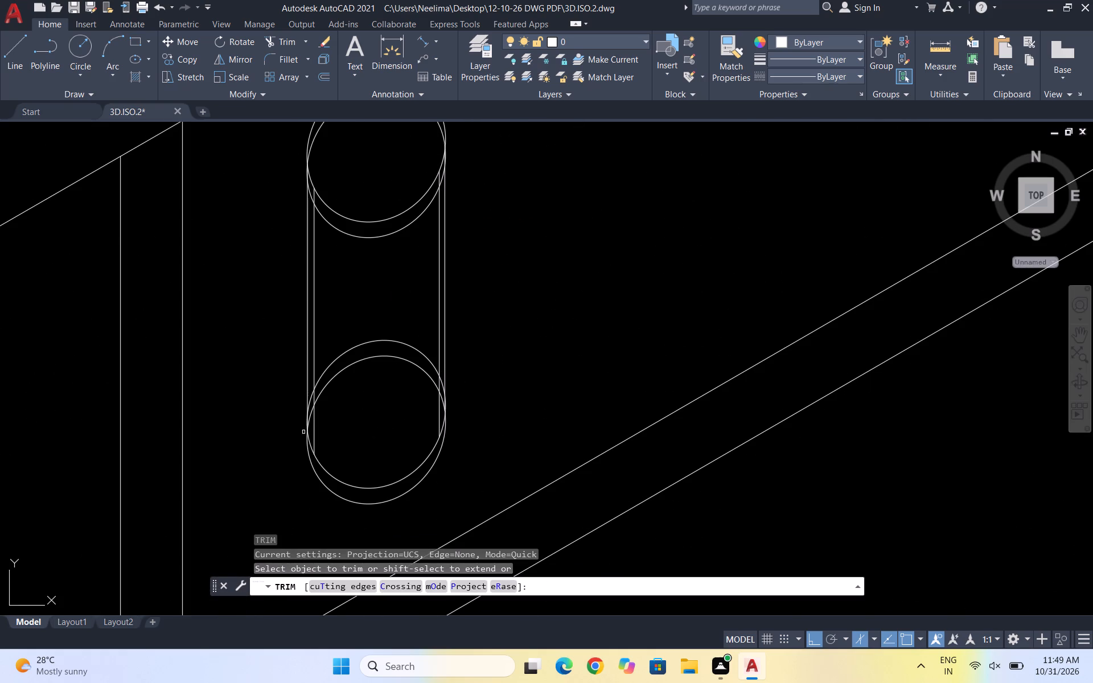
pyautogui.scroll(3, 285, 445)
pyautogui.moveTo(404, 236); pyautogui.dragTo(392, 241)
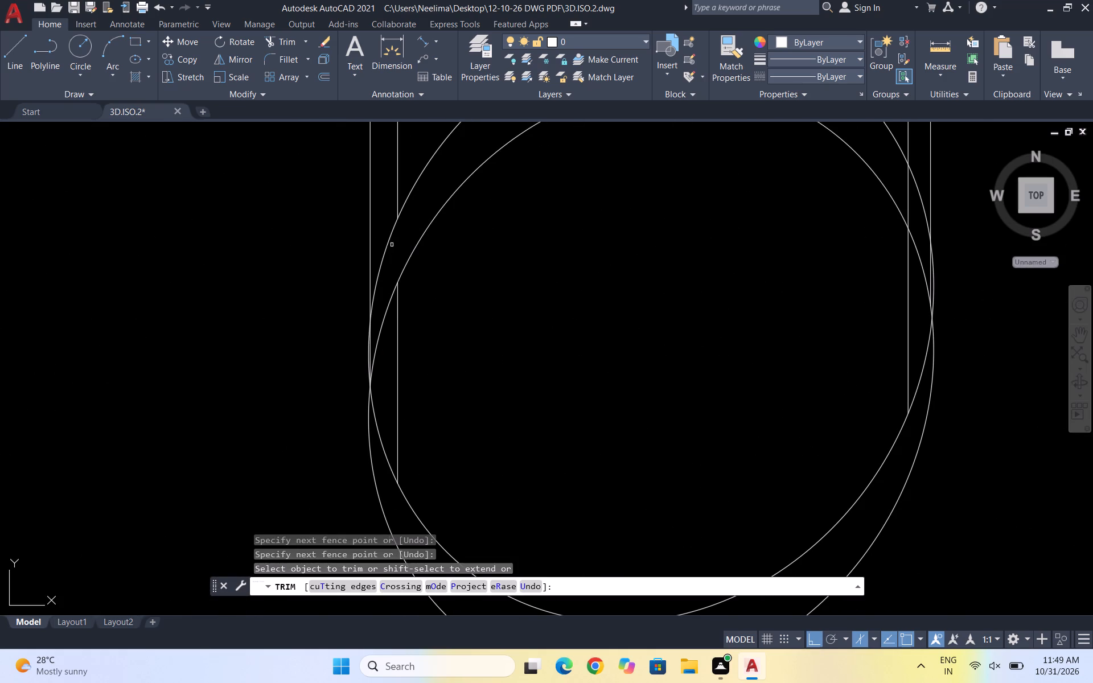
pyautogui.moveTo(394, 352); pyautogui.dragTo(441, 343)
pyautogui.scroll(3, 350, 344)
pyautogui.scroll(3, 410, 367)
pyautogui.moveTo(435, 371); pyautogui.dragTo(412, 366)
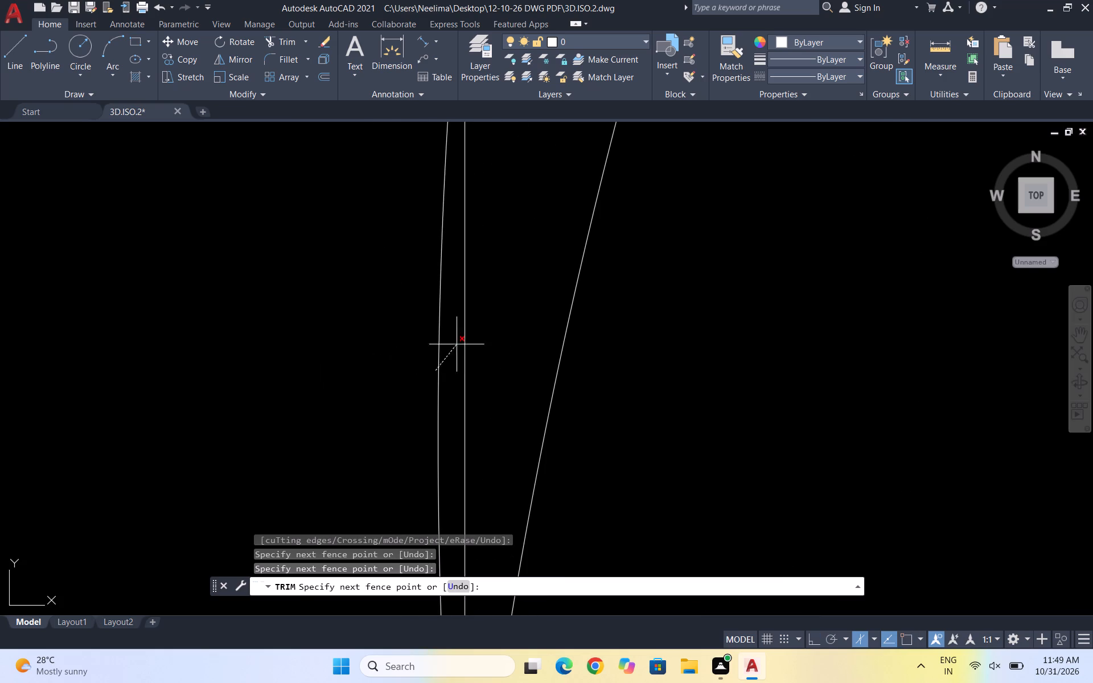
pyautogui.click(442, 353)
pyautogui.scroll(-8, 434, 344)
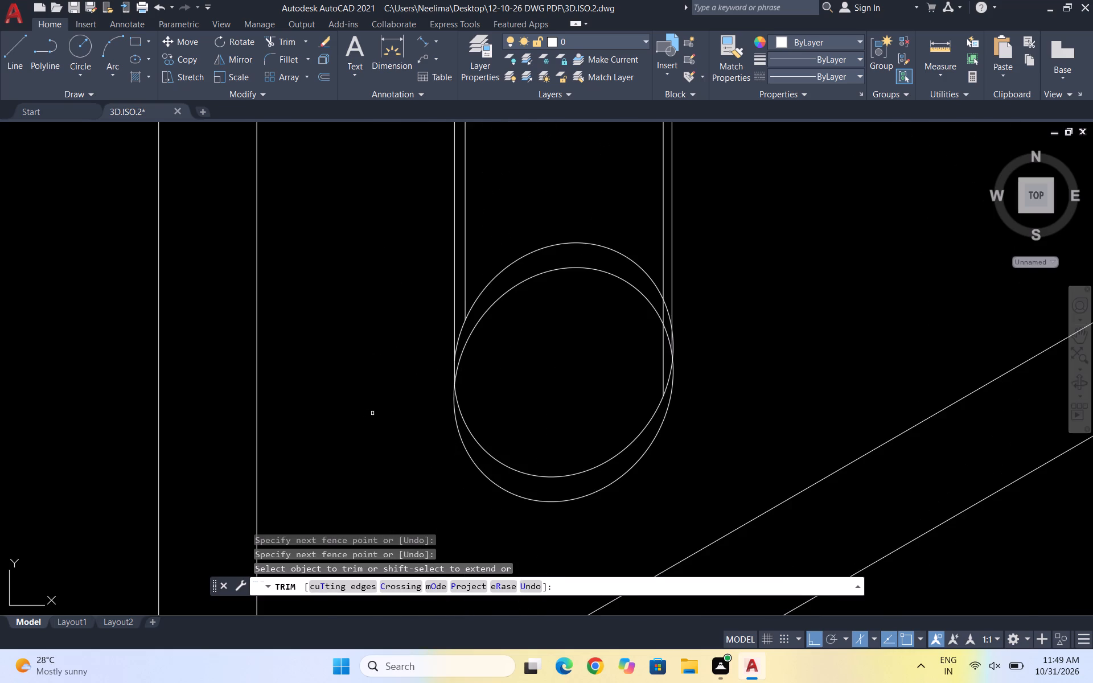
# Trim the lower ends of the two right vertical lines back to the upper outline of the bottom ellipse pair.
pyautogui.scroll(-2, 423, 418)
pyautogui.scroll(4, 521, 408)
pyautogui.moveTo(540, 368); pyautogui.dragTo(495, 370)
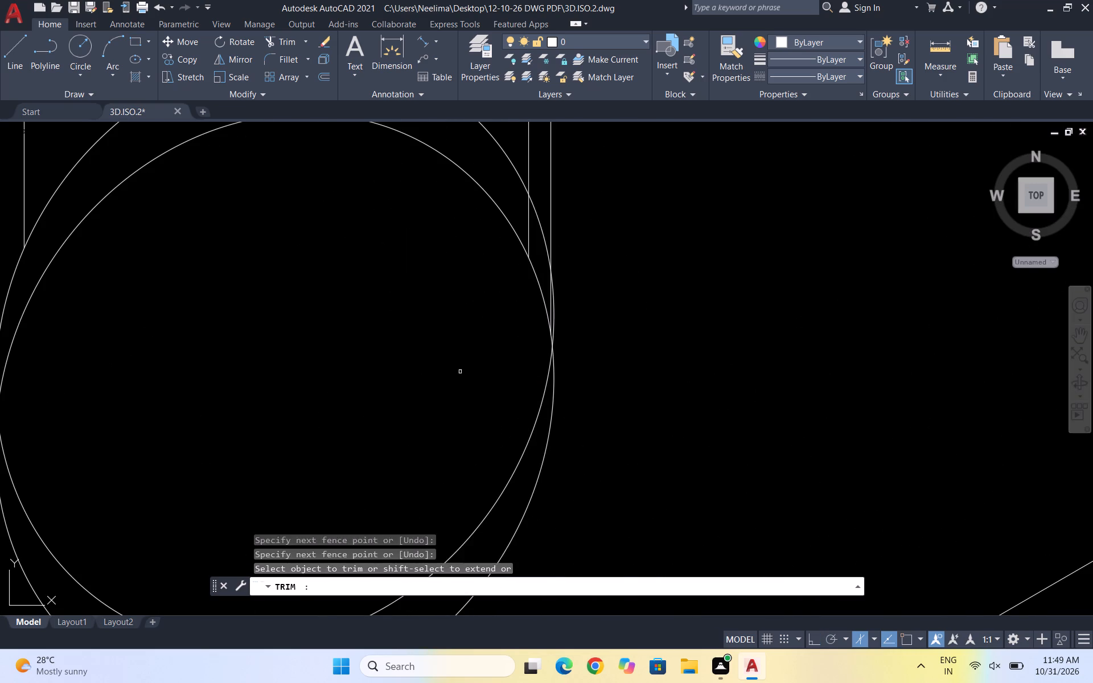
pyautogui.click(460, 372)
pyautogui.scroll(1, 562, 284)
pyautogui.click(471, 350)
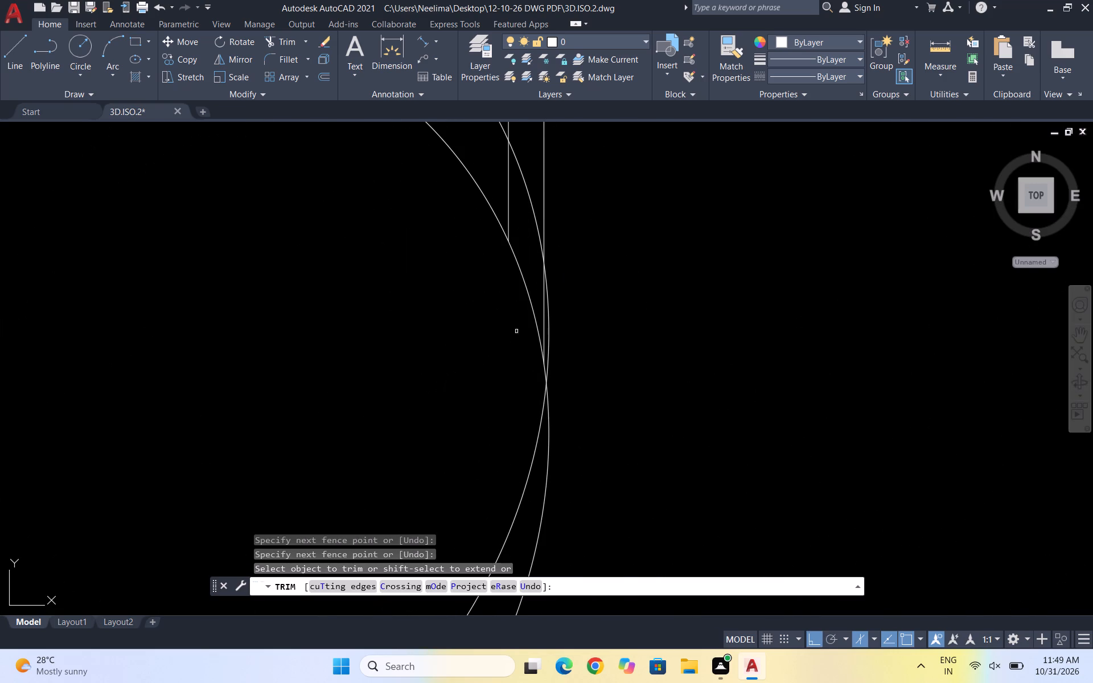
pyautogui.scroll(3, 539, 308)
pyautogui.moveTo(539, 301); pyautogui.dragTo(560, 326)
pyautogui.scroll(-4, 564, 320)
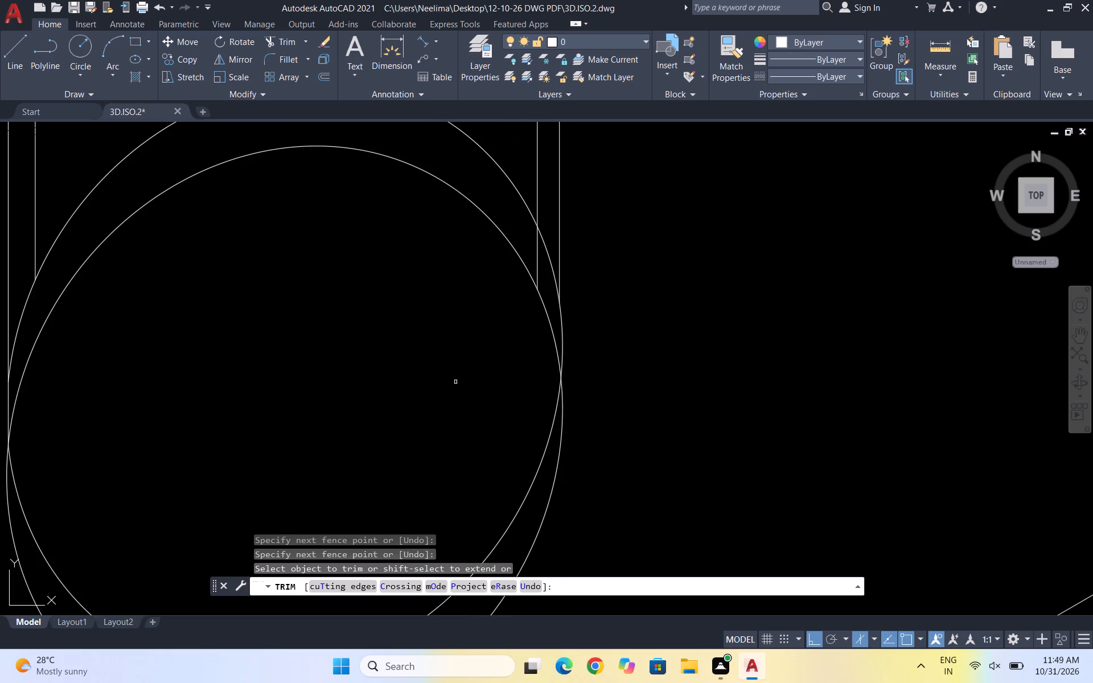
pyautogui.moveTo(542, 260); pyautogui.dragTo(539, 254)
pyautogui.click(533, 244)
pyautogui.scroll(-3, 529, 250)
pyautogui.scroll(-2, 550, 369)
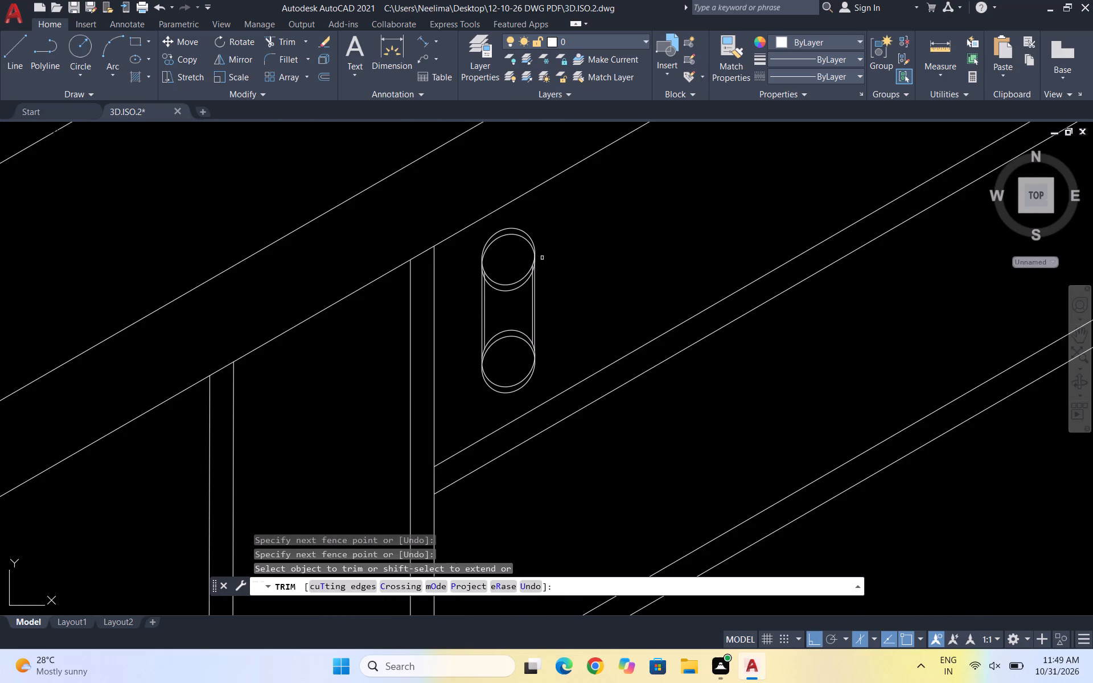
# Trim the upper ends of the right vertical lines inside the top ellipse pair, undoing the unwanted ellipse cut.
pyautogui.scroll(10, 539, 257)
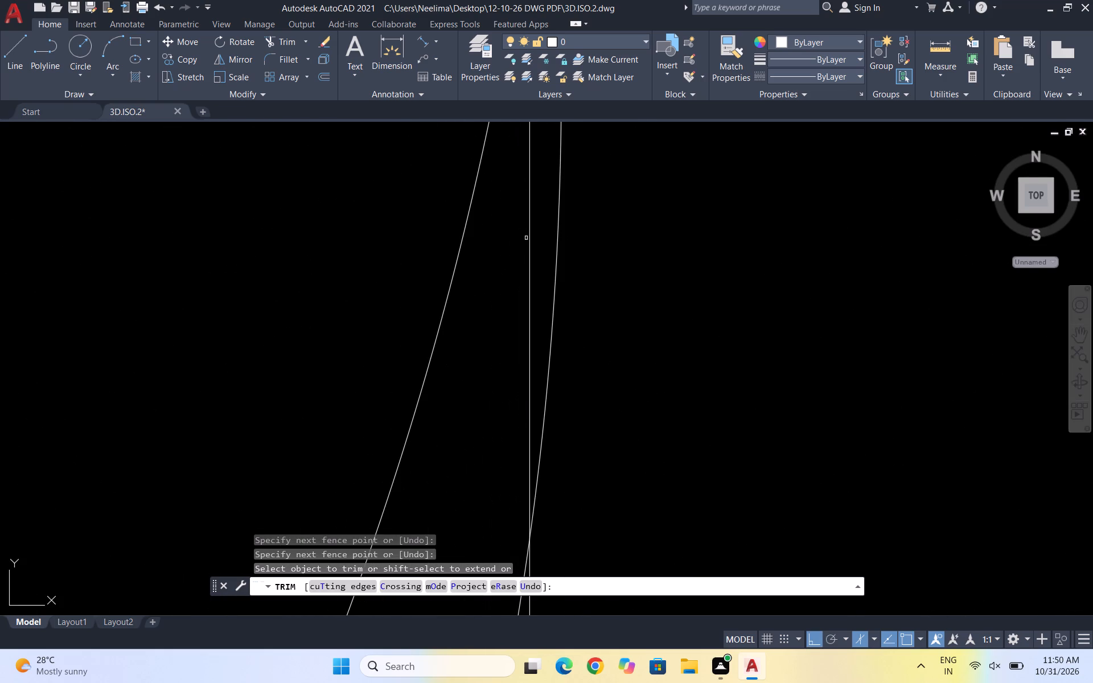
pyautogui.moveTo(532, 232); pyautogui.dragTo(506, 267)
pyautogui.scroll(-3, 516, 262)
pyautogui.moveTo(474, 422); pyautogui.dragTo(432, 446)
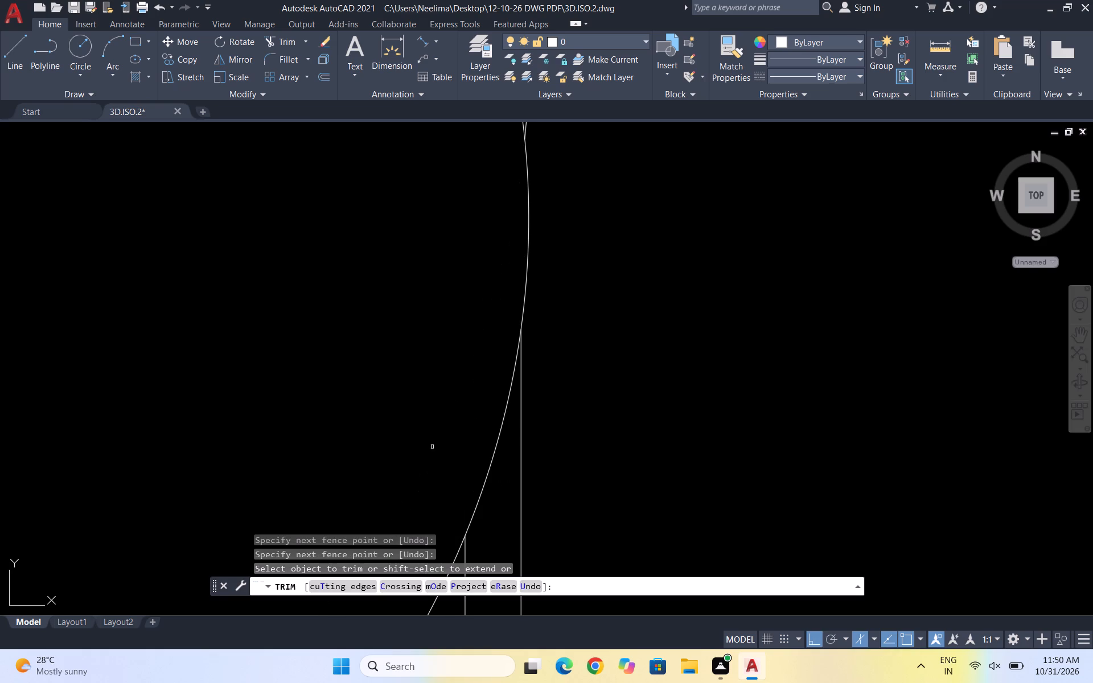
pyautogui.hotkey('ctrl', 'z')
pyautogui.scroll(-3, 504, 369)
pyautogui.scroll(-2, 592, 299)
pyautogui.click(544, 394)
pyautogui.scroll(-3, 624, 327)
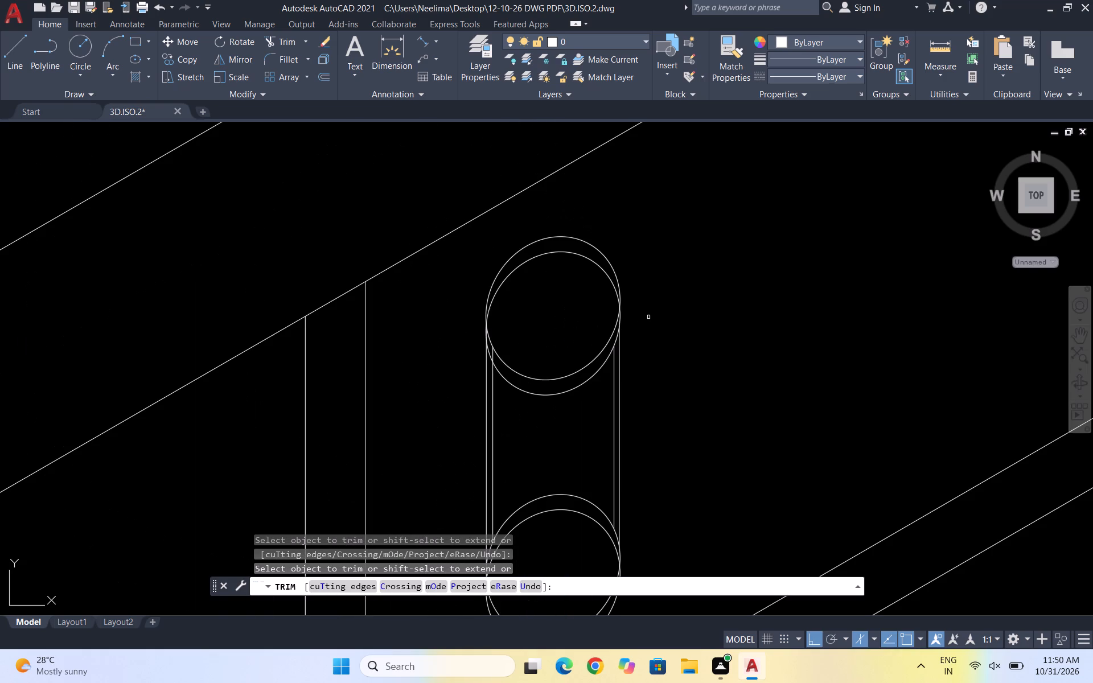
# Trim the upper ends of the two left vertical lines back to the lower outline of the top ellipse pair.
pyautogui.scroll(5, 494, 353)
pyautogui.moveTo(492, 354); pyautogui.dragTo(487, 346)
pyautogui.click(466, 322)
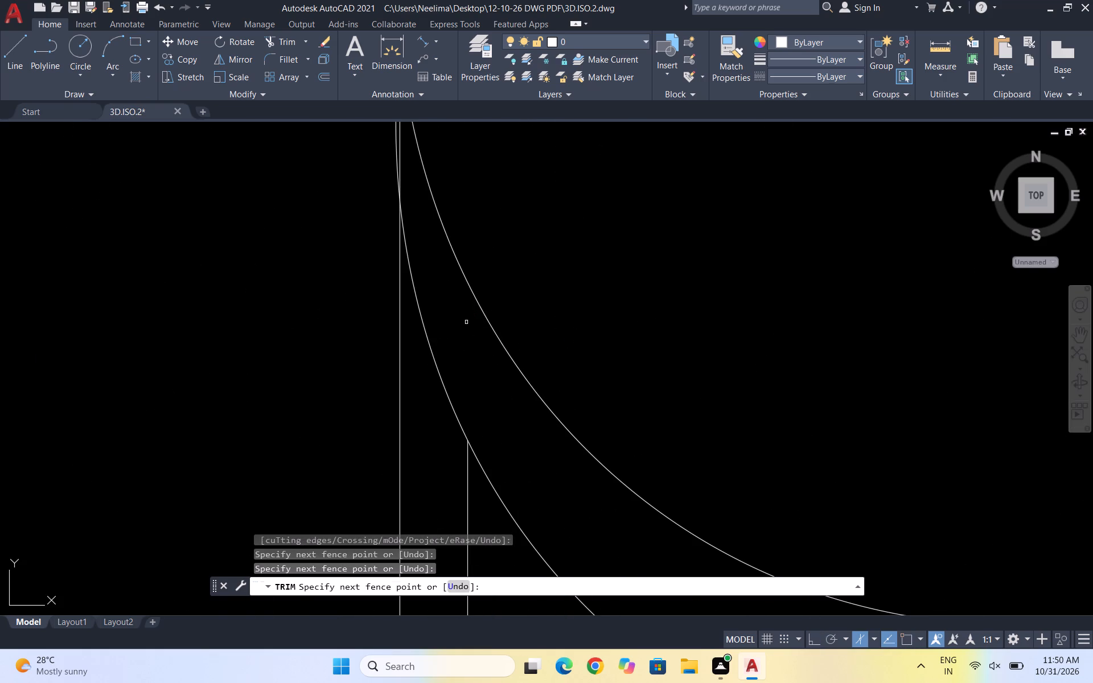
pyautogui.scroll(-3, 430, 252)
pyautogui.scroll(4, 447, 238)
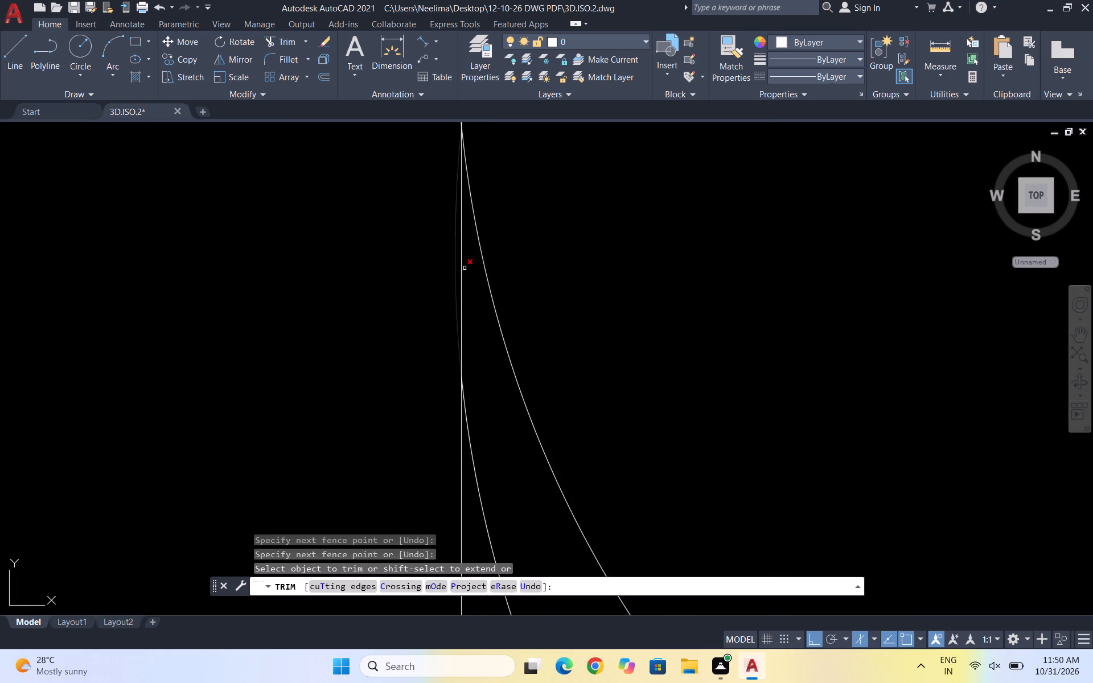
pyautogui.scroll(3, 466, 268)
pyautogui.click(443, 232)
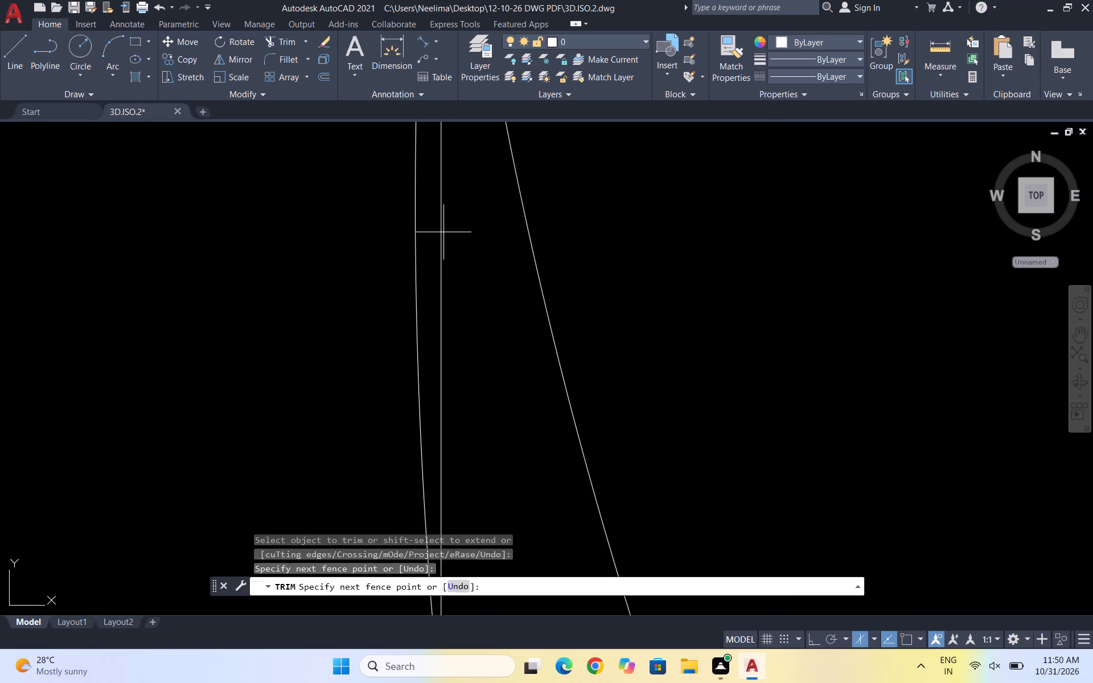
pyautogui.scroll(-1, 471, 218)
pyautogui.click(452, 216)
pyautogui.scroll(-3, 472, 227)
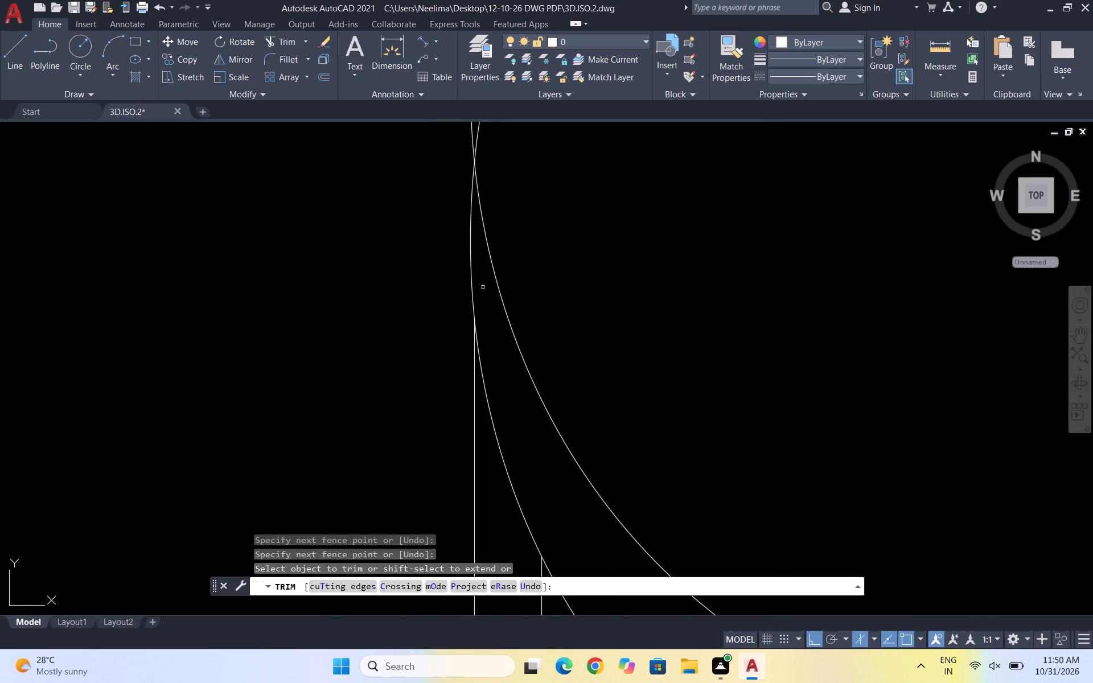
# Copy the complete cylindrical item about 15 units along the 30° shelf direction within the upper shelf compartment.
pyautogui.scroll(-5, 404, 375)
pyautogui.scroll(-3, 569, 345)
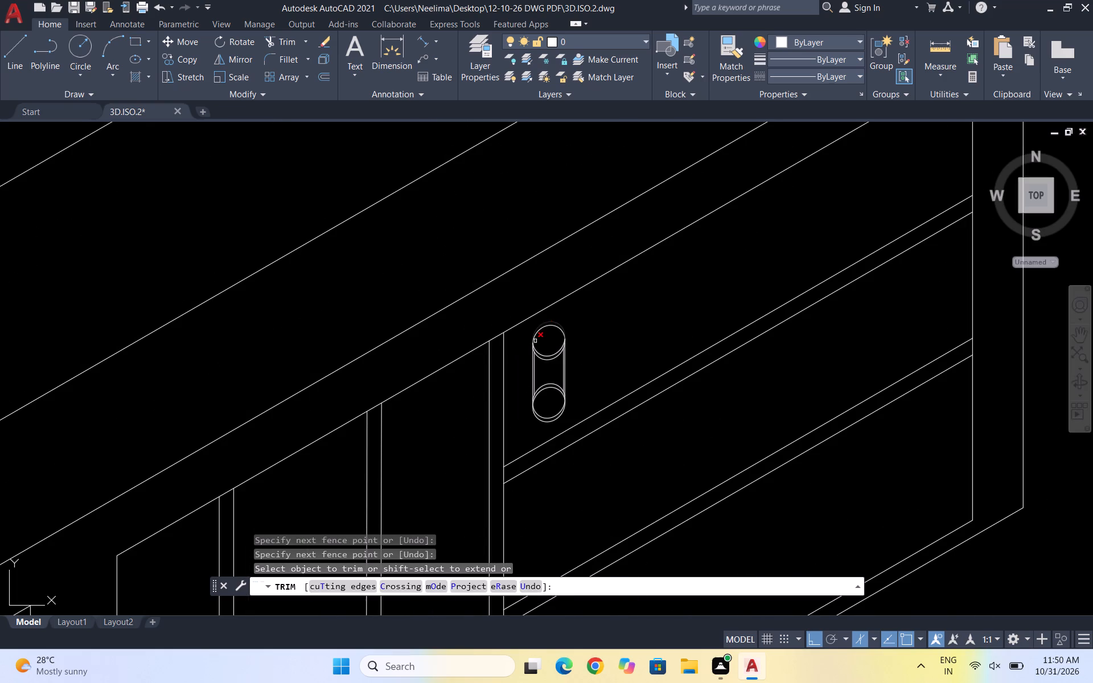
pyautogui.press('Escape')
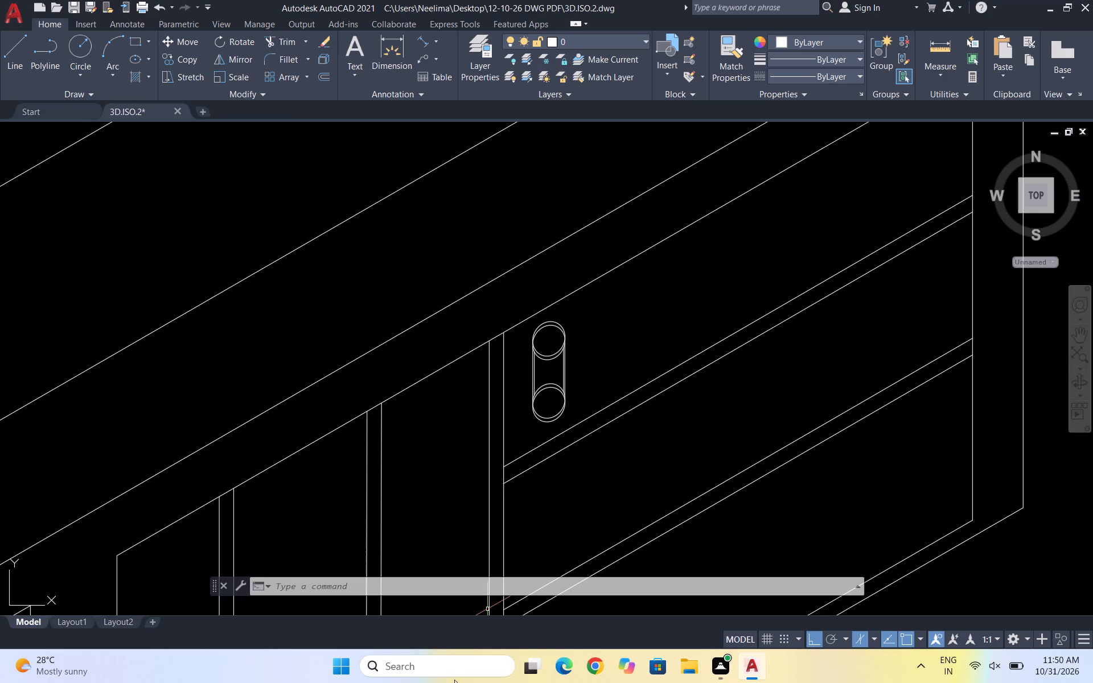
pyautogui.press('Escape')
pyautogui.scroll(-1, 552, 345)
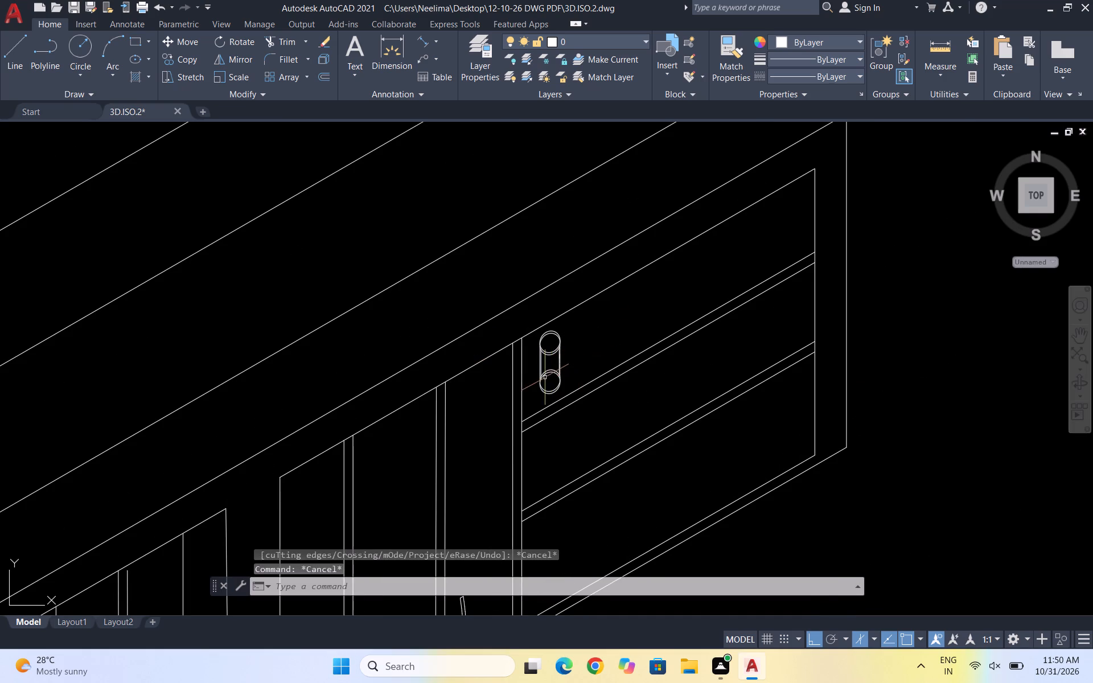
pyautogui.scroll(4, 538, 382)
pyautogui.moveTo(701, 425); pyautogui.dragTo(688, 412)
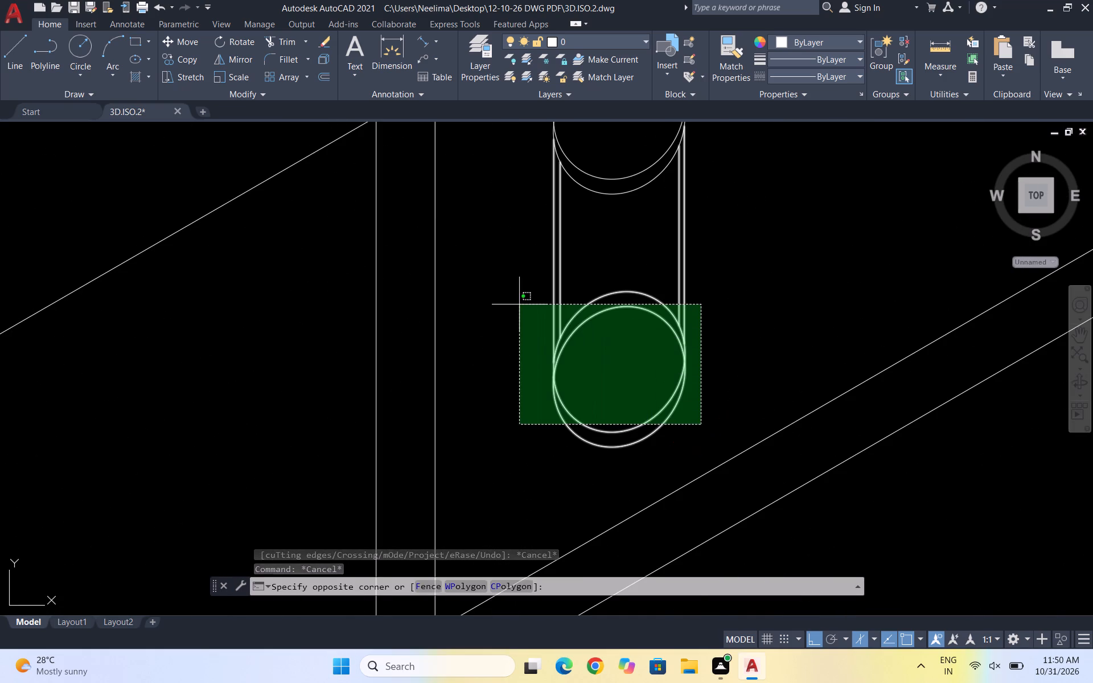
pyautogui.click(519, 303)
pyautogui.scroll(-2, 604, 377)
pyautogui.scroll(2, 630, 277)
pyautogui.moveTo(583, 394); pyautogui.dragTo(583, 373)
pyautogui.click(532, 322)
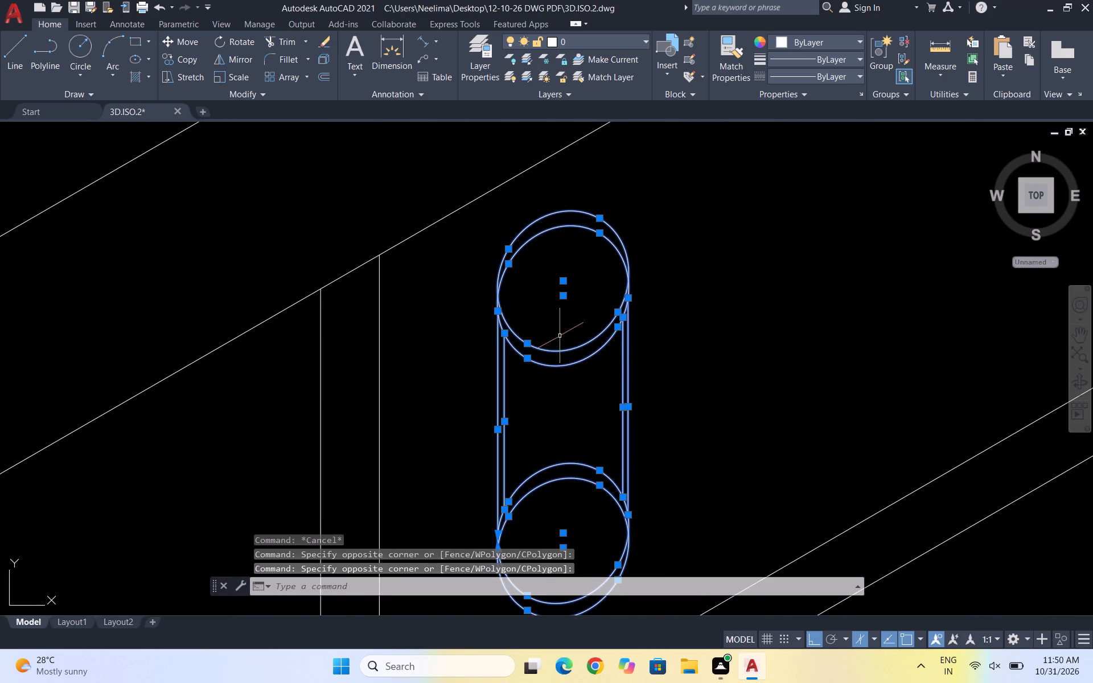
pyautogui.write('CO')
pyautogui.press('Return')
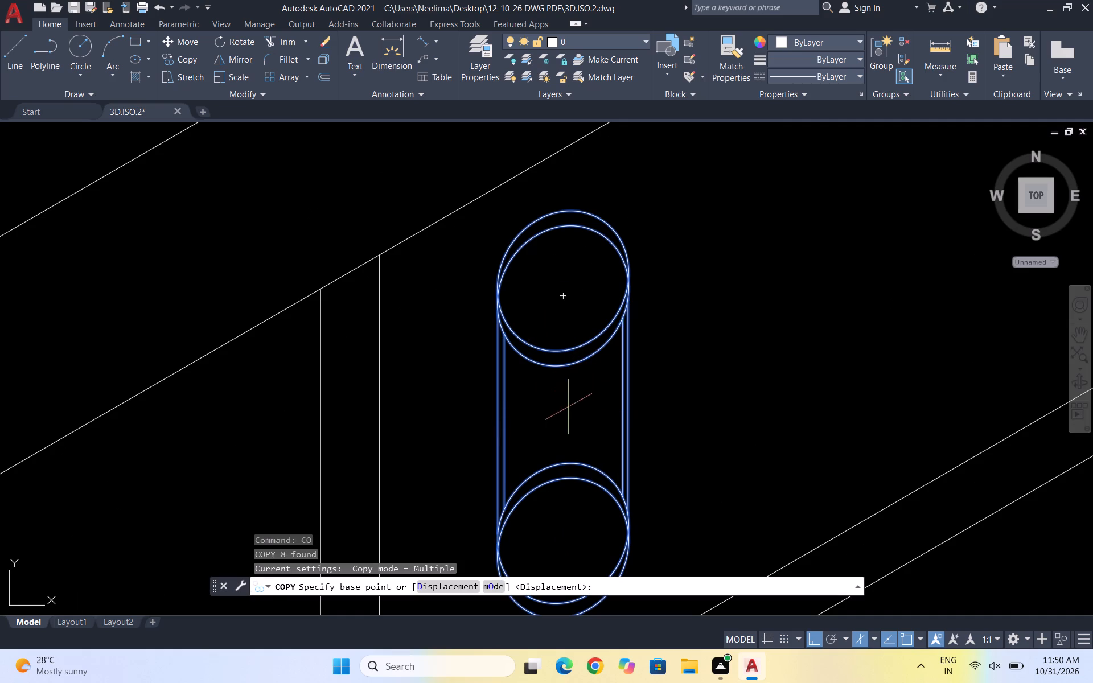
pyautogui.click(559, 297)
pyautogui.scroll(-2, 784, 211)
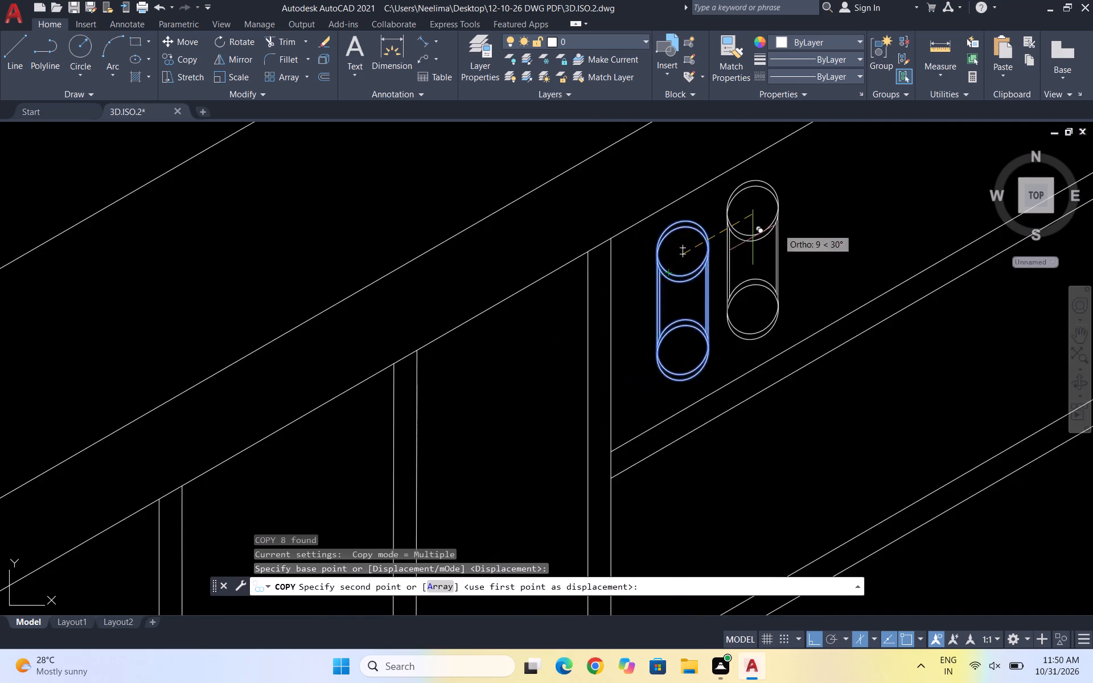
pyautogui.scroll(-2, 779, 228)
pyautogui.scroll(3, 779, 240)
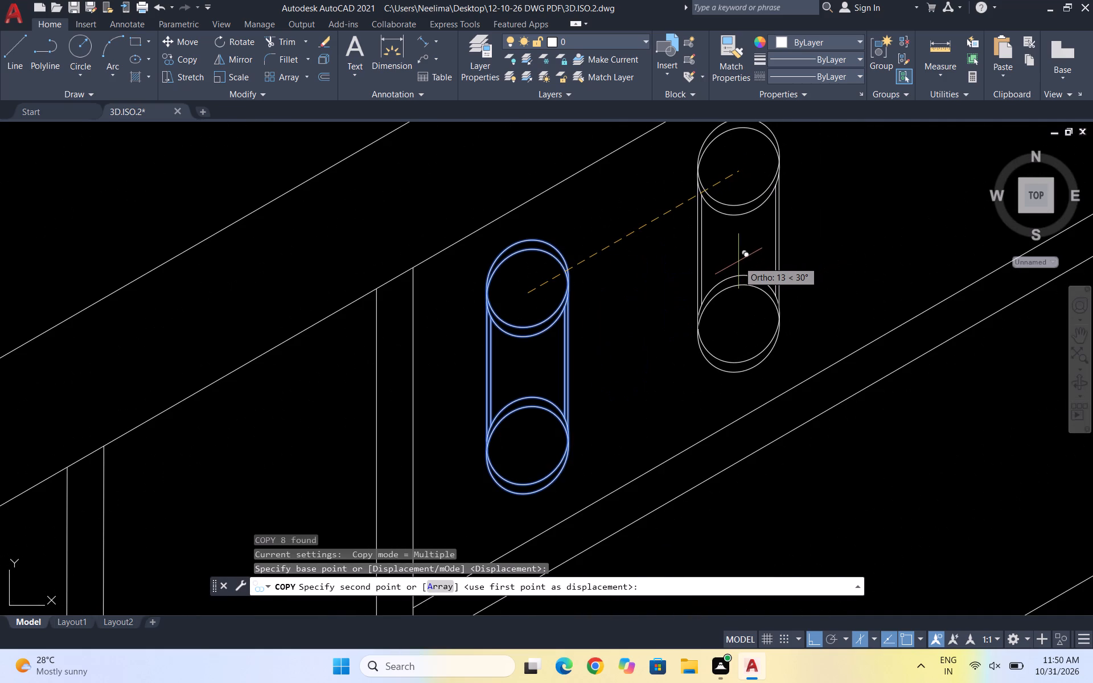
pyautogui.scroll(-2, 706, 294)
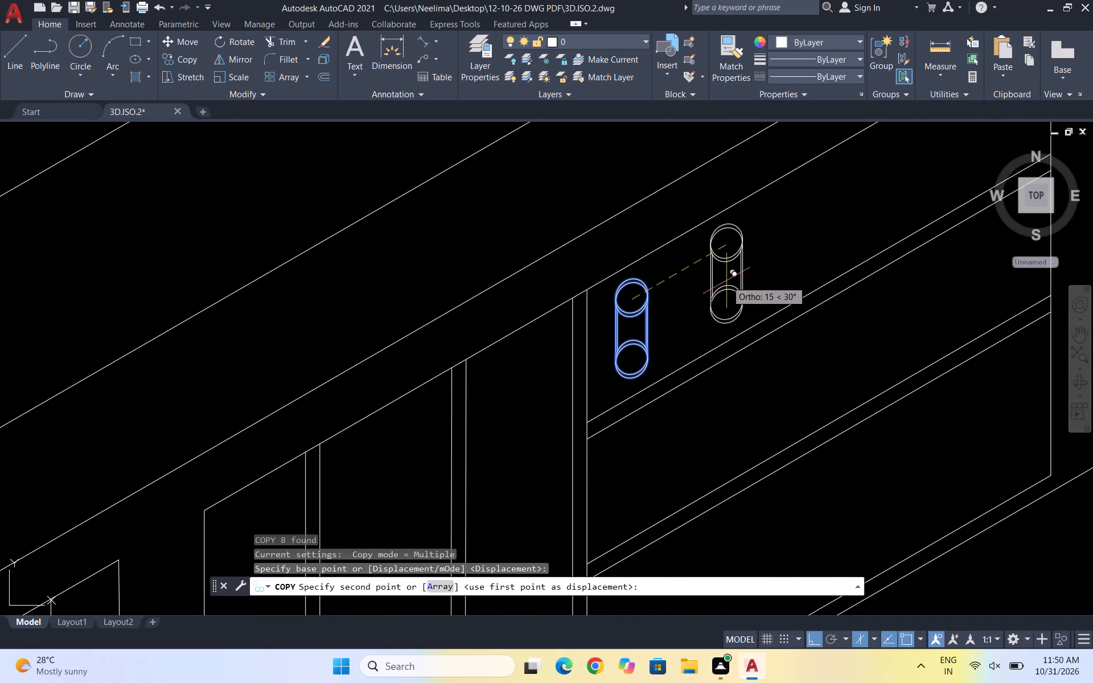
pyautogui.click(730, 279)
pyautogui.press('Escape')
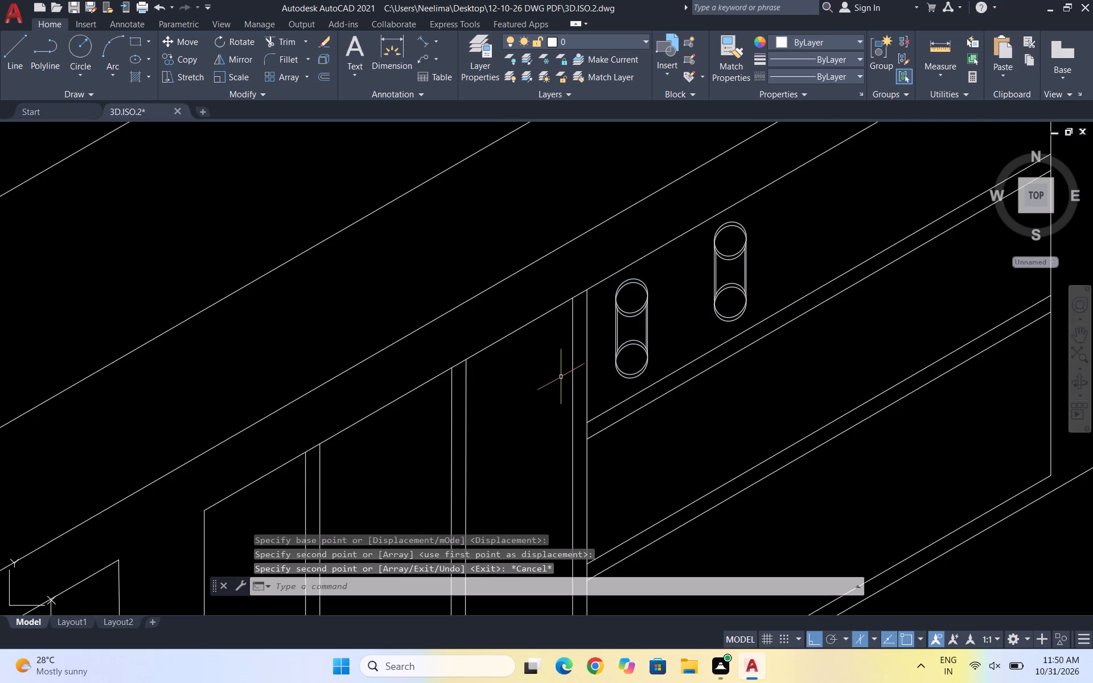
# Move the copied cylindrical item back along the shelf direction, slightly closer to the original one.
pyautogui.scroll(-2, 610, 372)
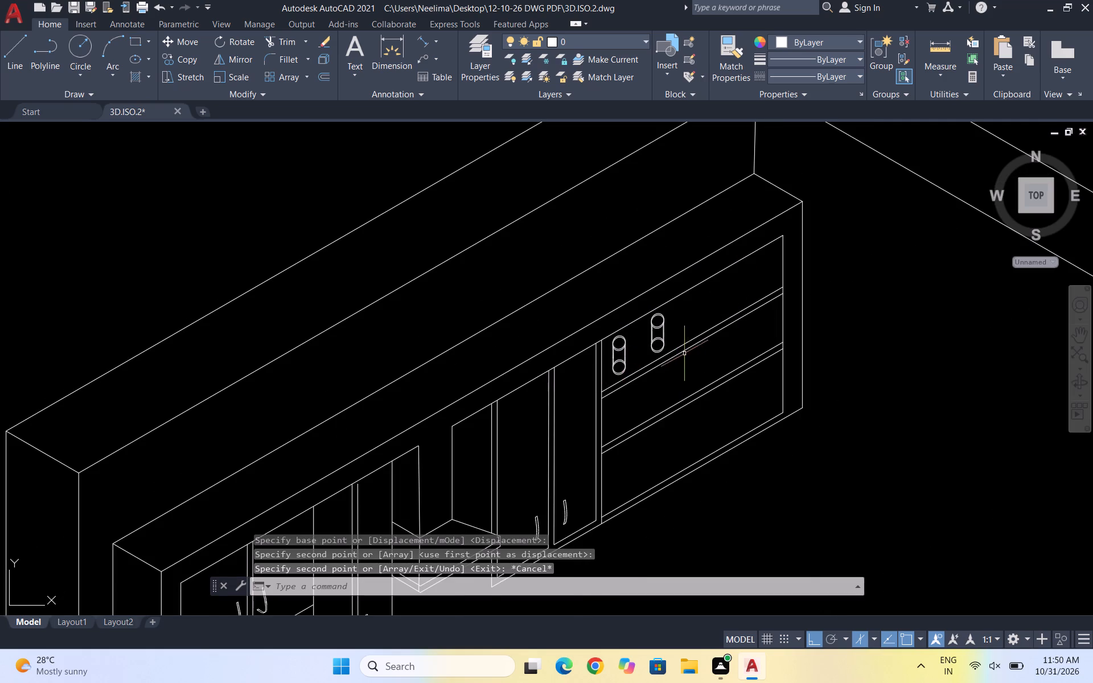
pyautogui.scroll(1, 683, 353)
pyautogui.scroll(3, 622, 320)
pyautogui.scroll(2, 656, 442)
pyautogui.moveTo(891, 428); pyautogui.dragTo(799, 381)
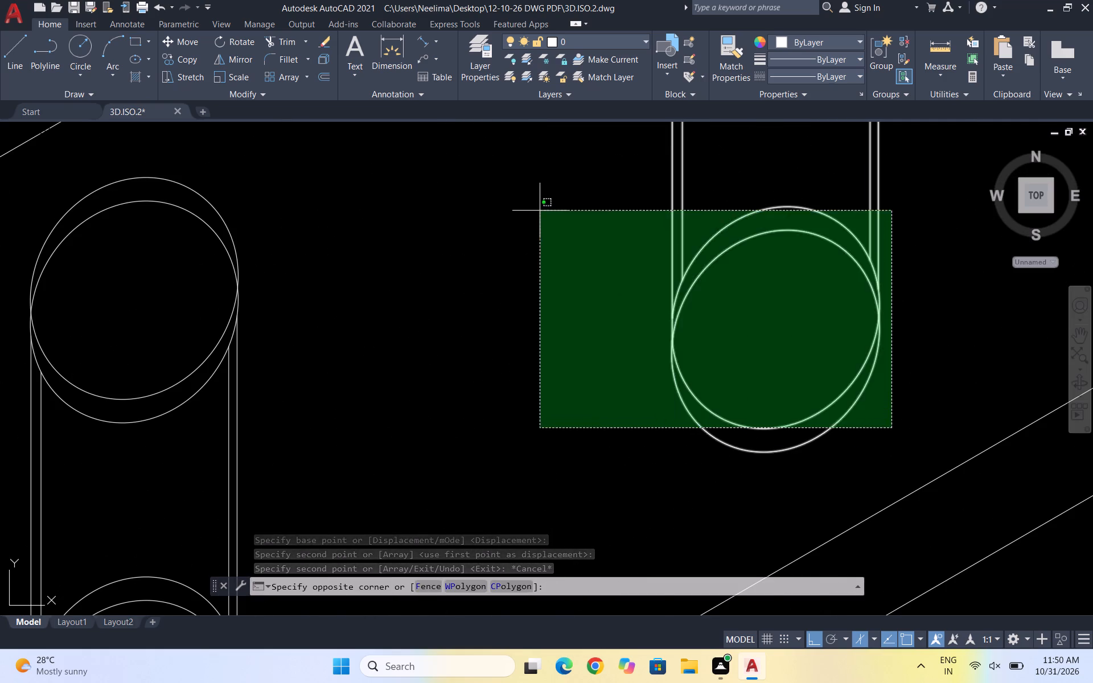
pyautogui.click(540, 211)
pyautogui.scroll(-4, 533, 262)
pyautogui.scroll(3, 562, 183)
pyautogui.moveTo(650, 461); pyautogui.dragTo(642, 449)
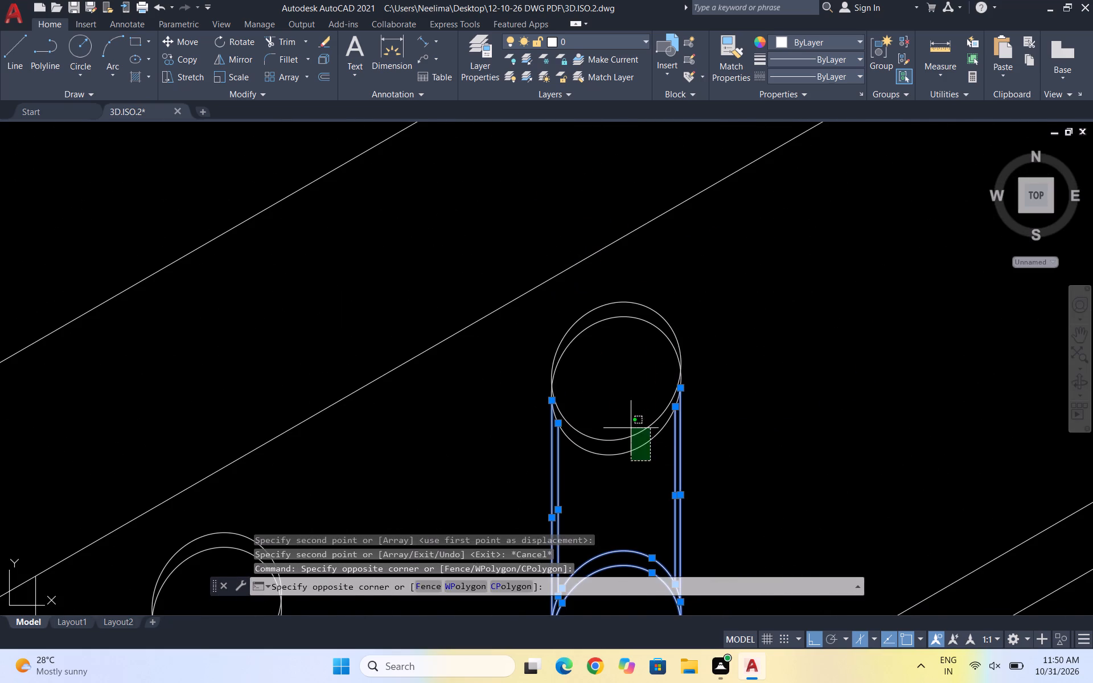
pyautogui.click(630, 427)
pyautogui.scroll(-3, 756, 283)
pyautogui.press('m')
pyautogui.press('Return')
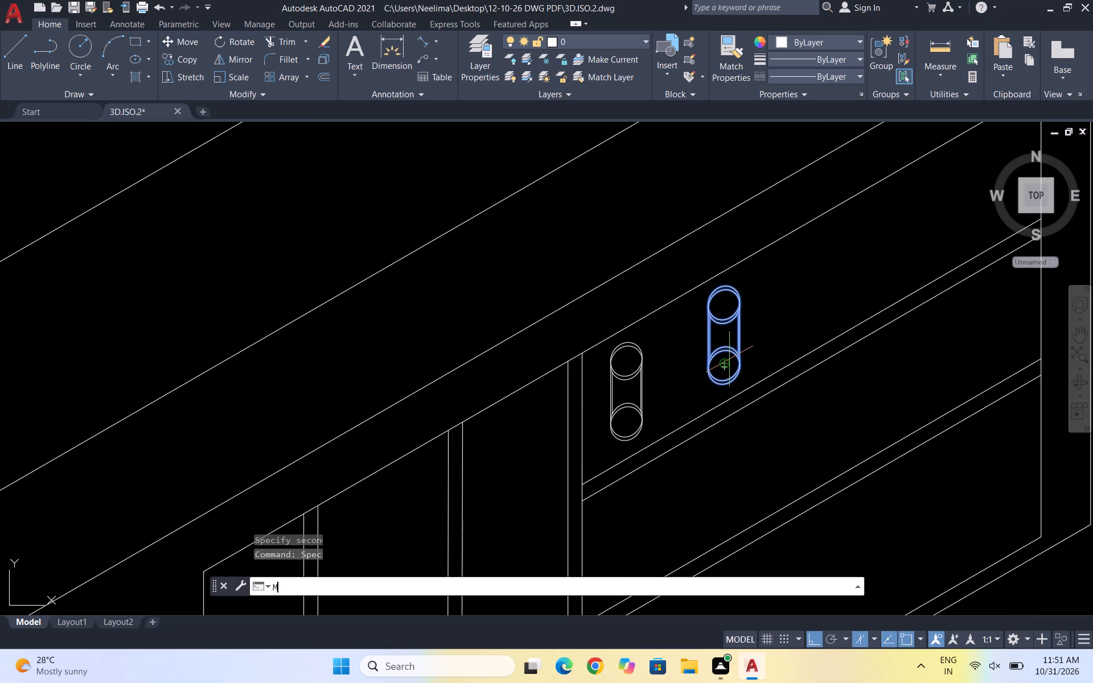
pyautogui.scroll(2, 741, 357)
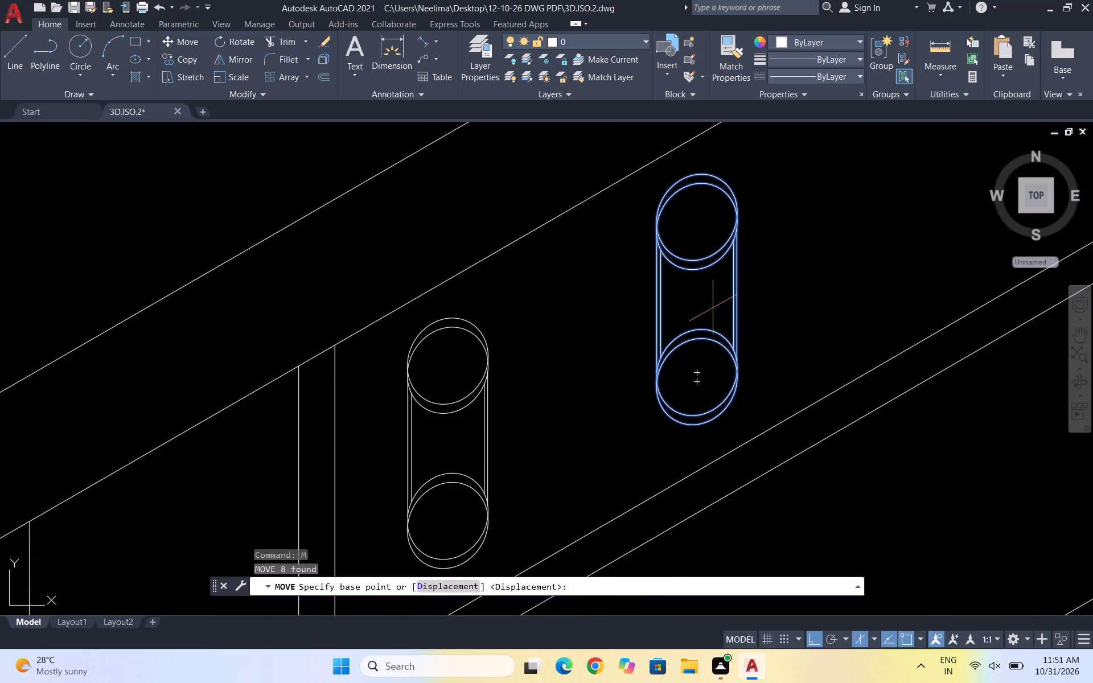
pyautogui.click(713, 308)
pyautogui.click(671, 328)
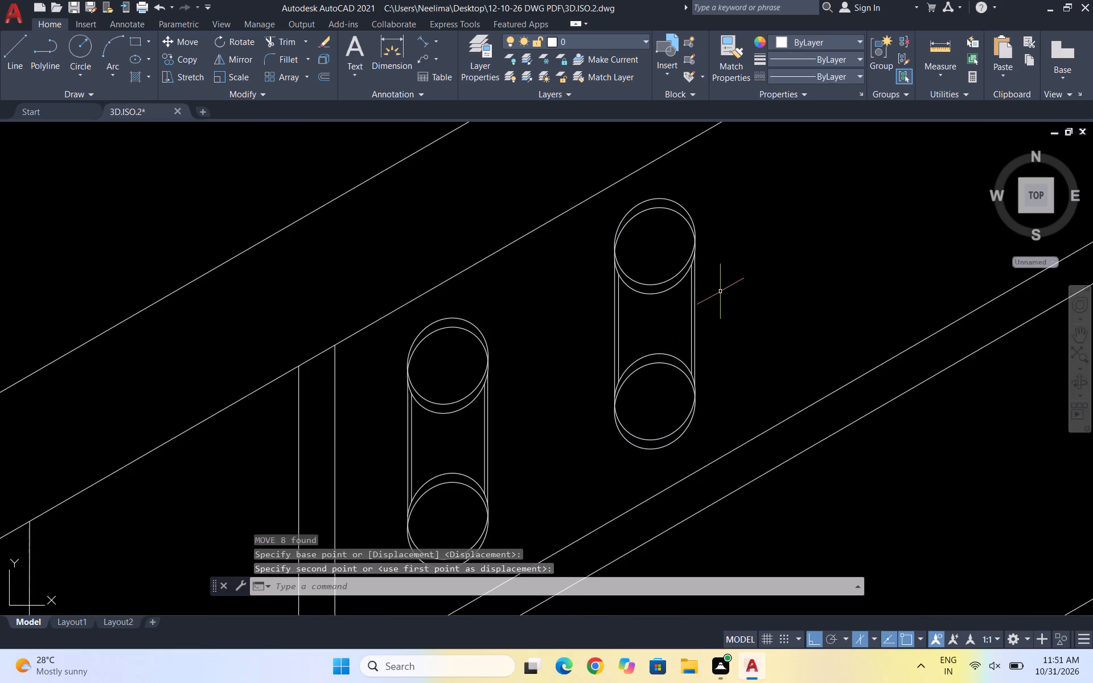
pyautogui.scroll(-2, 516, 311)
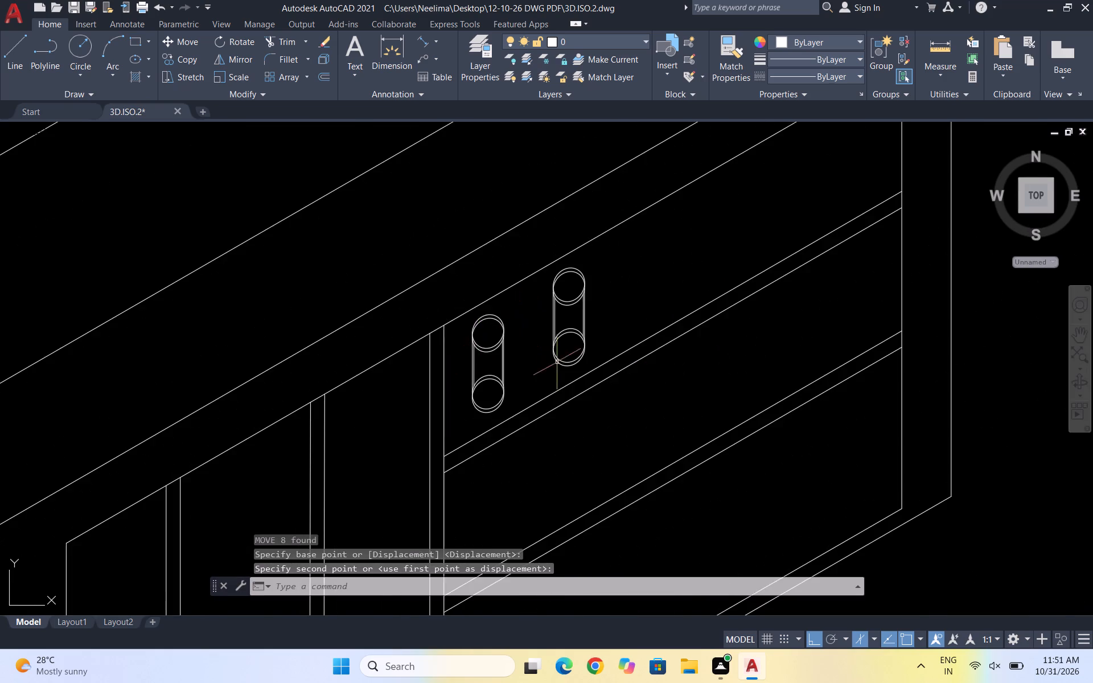
pyautogui.scroll(-1, 559, 304)
pyautogui.press('Escape')
pyautogui.press('Escape')
pyautogui.press('Escape')
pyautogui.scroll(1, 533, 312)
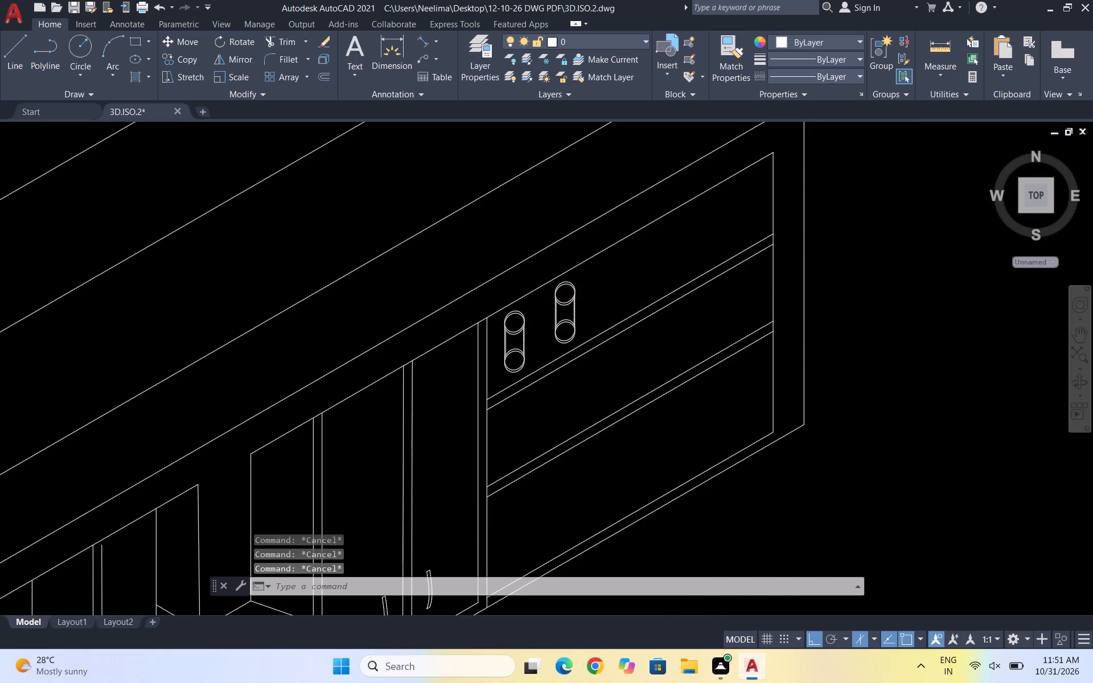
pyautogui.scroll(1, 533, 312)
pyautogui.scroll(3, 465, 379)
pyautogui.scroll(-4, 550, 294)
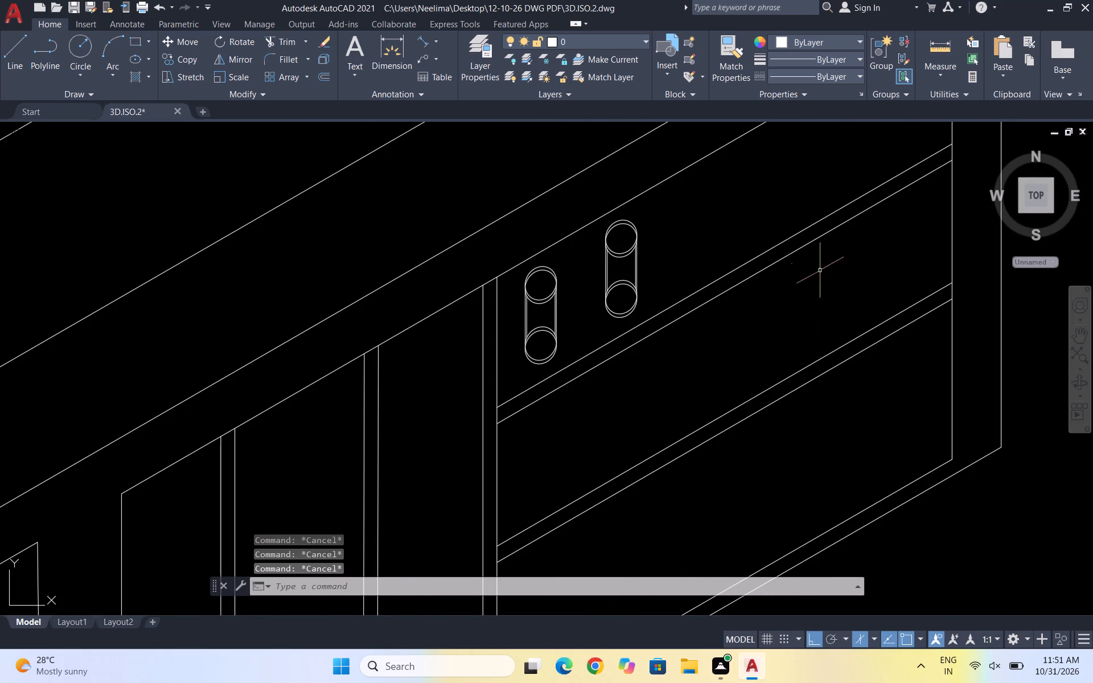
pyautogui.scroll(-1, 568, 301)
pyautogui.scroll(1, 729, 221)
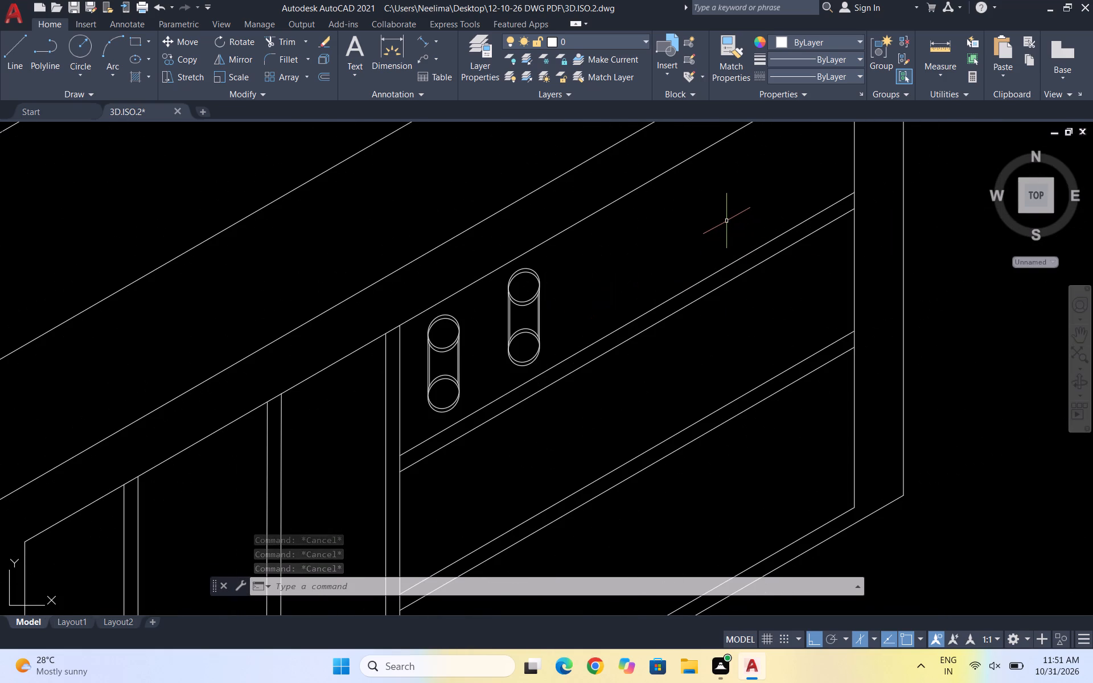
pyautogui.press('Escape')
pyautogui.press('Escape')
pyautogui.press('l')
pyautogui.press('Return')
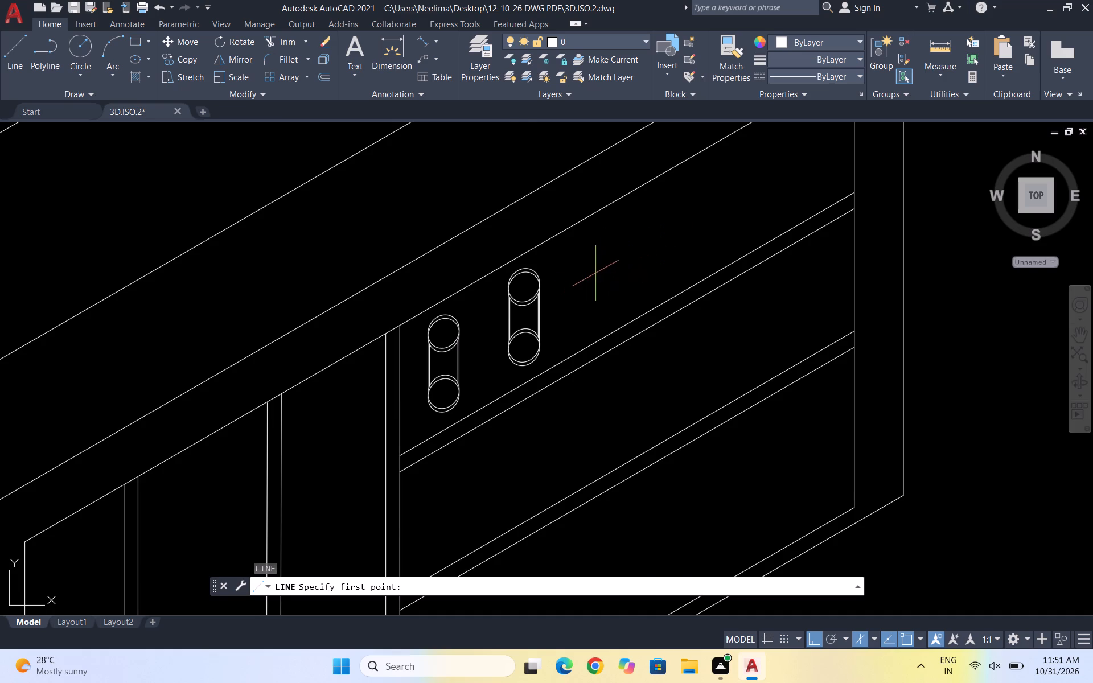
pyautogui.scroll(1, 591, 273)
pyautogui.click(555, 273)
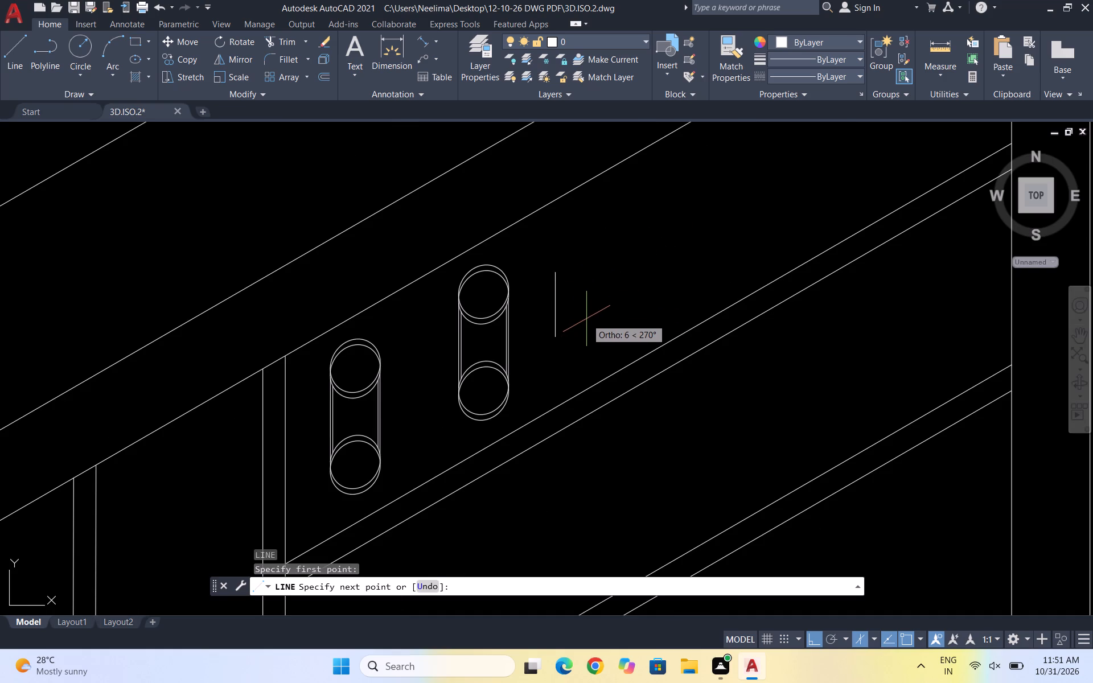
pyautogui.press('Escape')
# Draw a short base line about 4 units long at 30°, beyond the second cylindrical item in the upper compartment.
pyautogui.press('l')
pyautogui.press('Return')
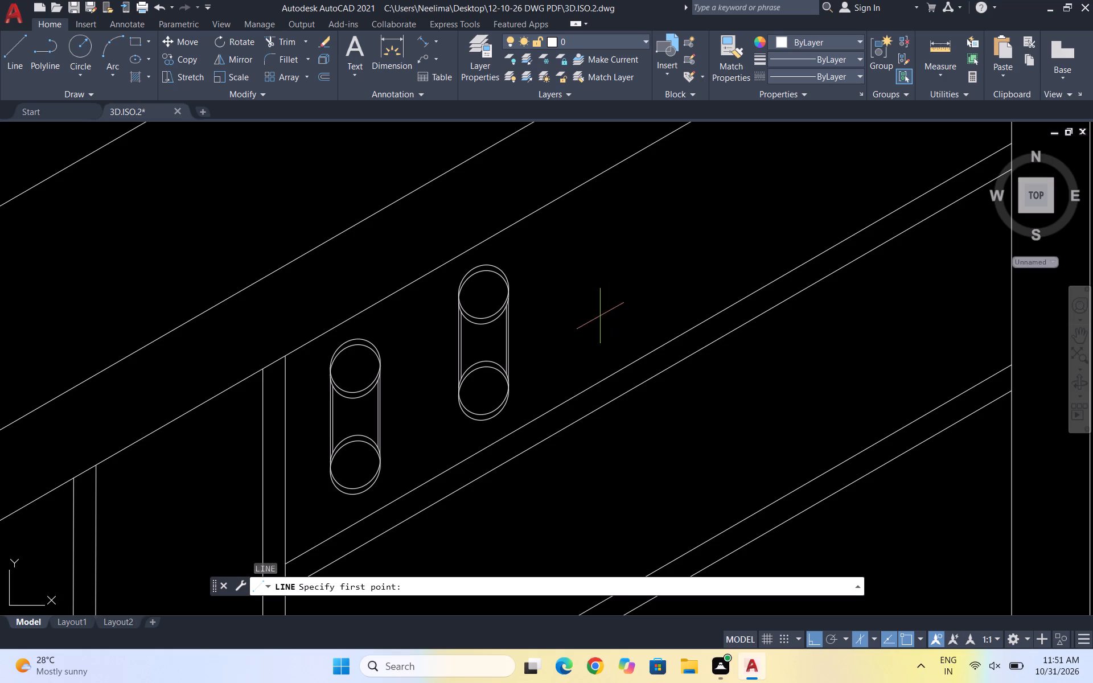
pyautogui.click(569, 344)
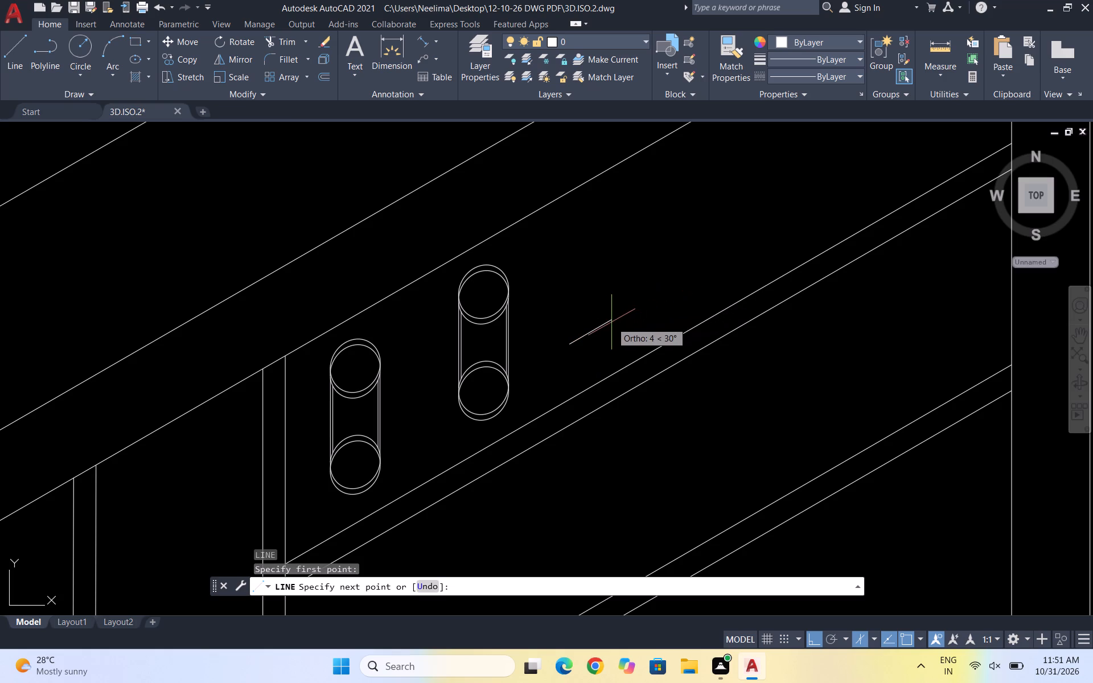
pyautogui.click(608, 323)
pyautogui.press('Escape')
# With the top isoplane active and Ortho off, draw a steep, slightly outward-leaning line up from the short base line's right end.
pyautogui.press('l')
pyautogui.press('Return')
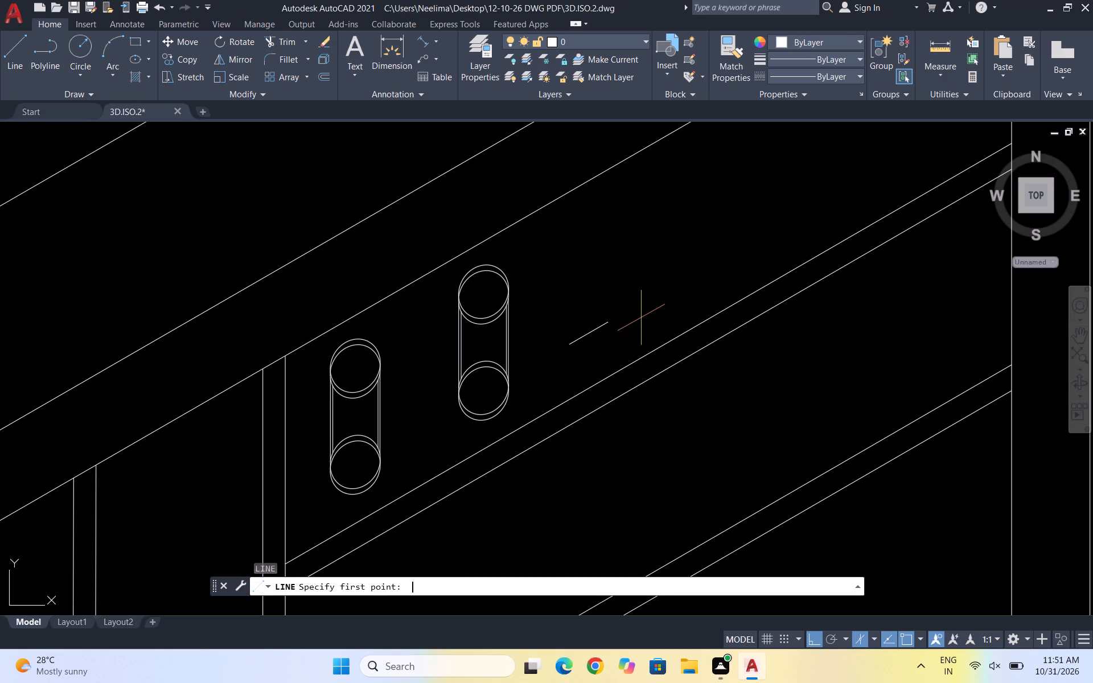
pyautogui.moveTo(605, 322); pyautogui.dragTo(616, 311)
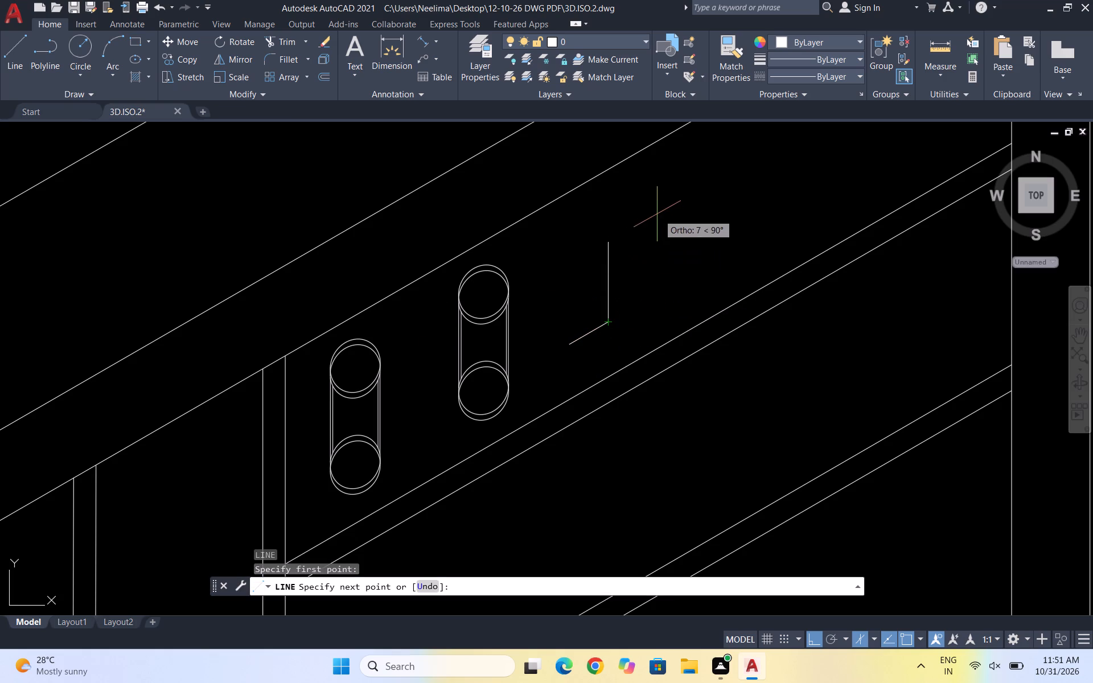
pyautogui.press('F5')
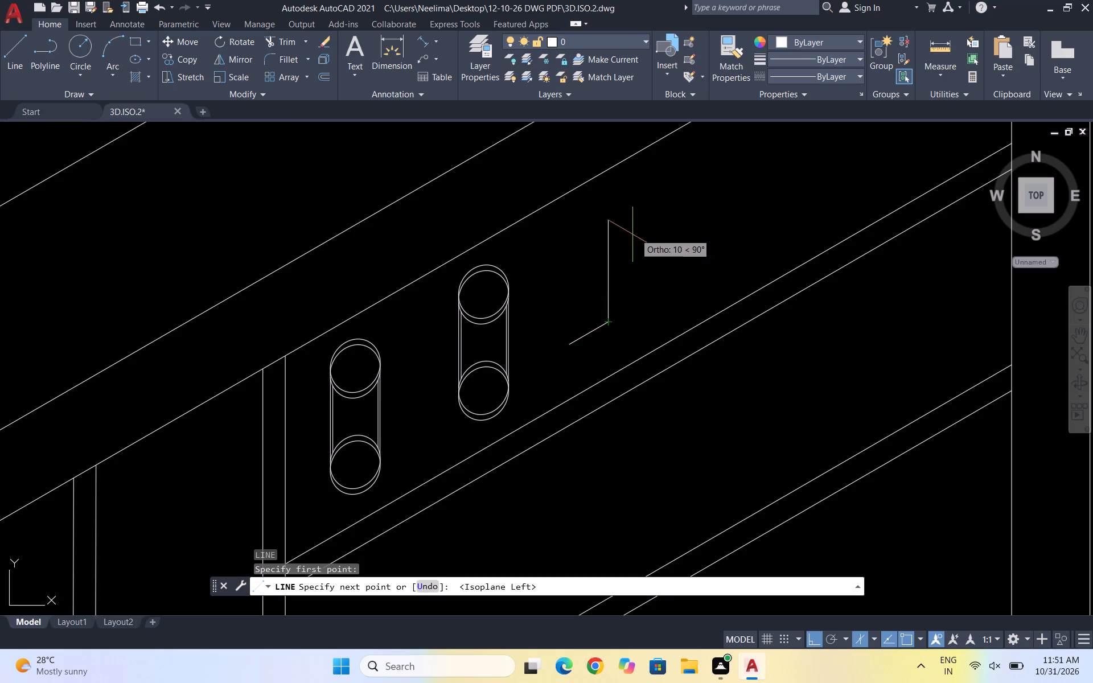
pyautogui.press('F5')
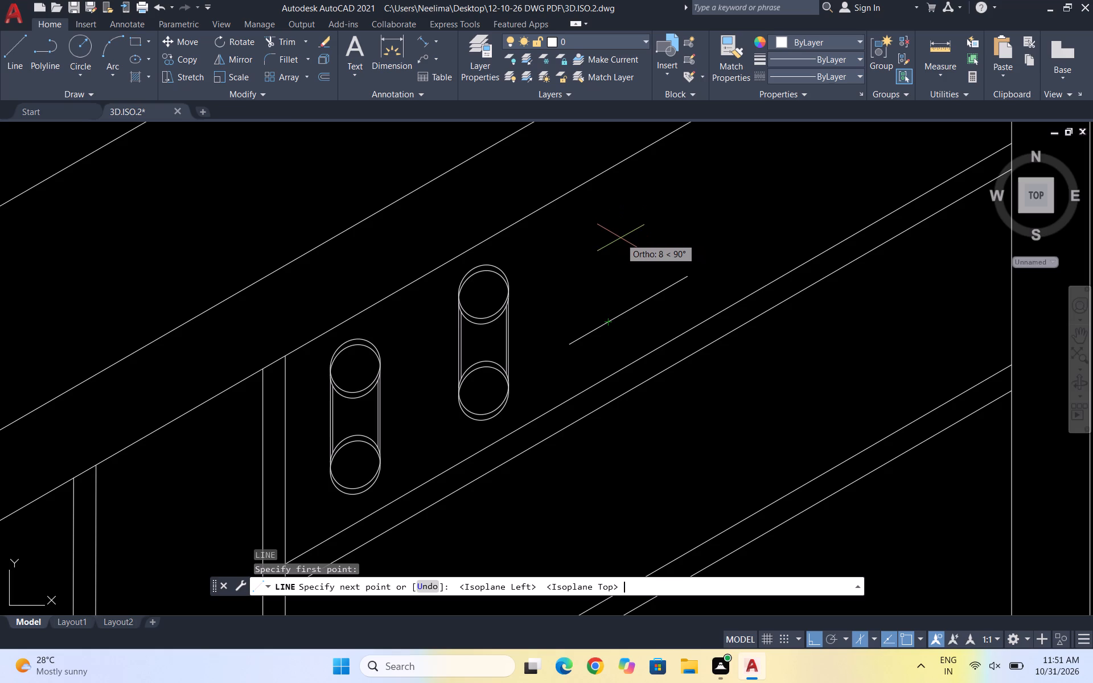
pyautogui.press('F8')
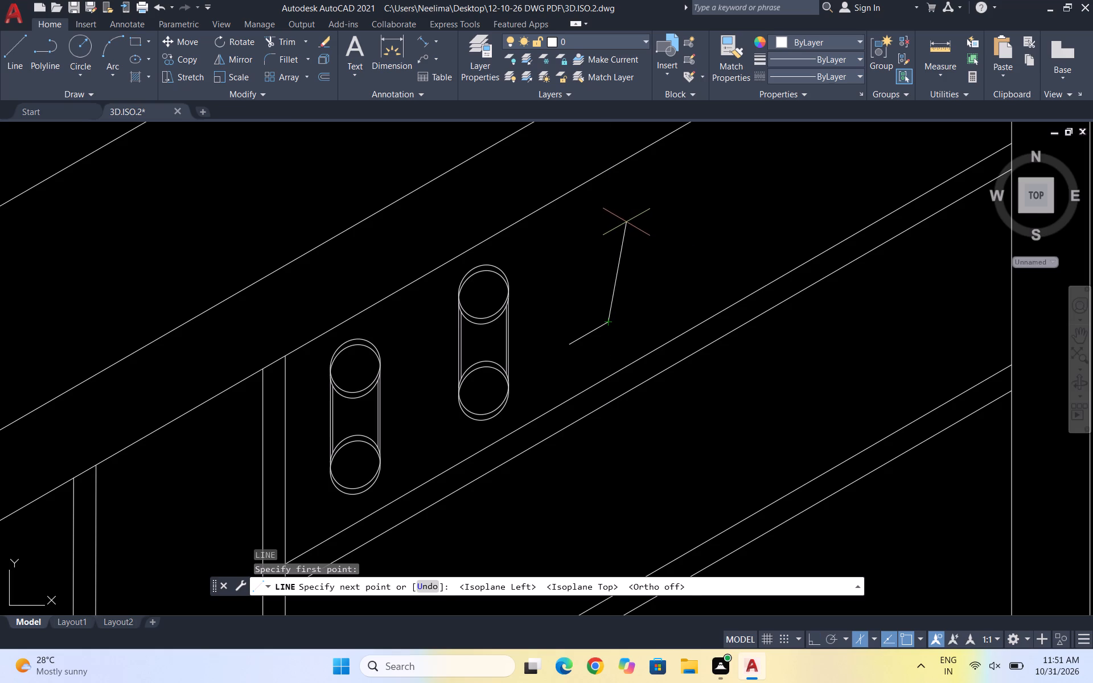
pyautogui.scroll(1, 622, 224)
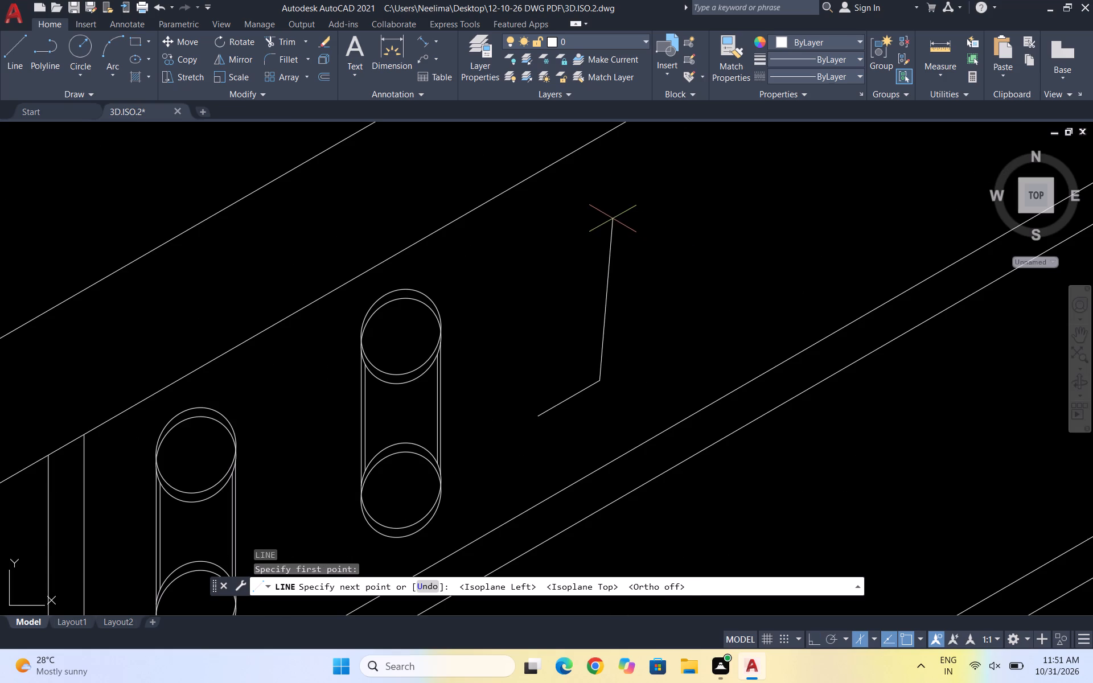
pyautogui.click(613, 219)
pyautogui.press('Escape')
# Mirror the steep slanted line about an axis from the short base line's midpoint perpendicular to that line, keeping the original.
pyautogui.moveTo(635, 266); pyautogui.dragTo(618, 256)
pyautogui.click(589, 247)
pyautogui.write('MI')
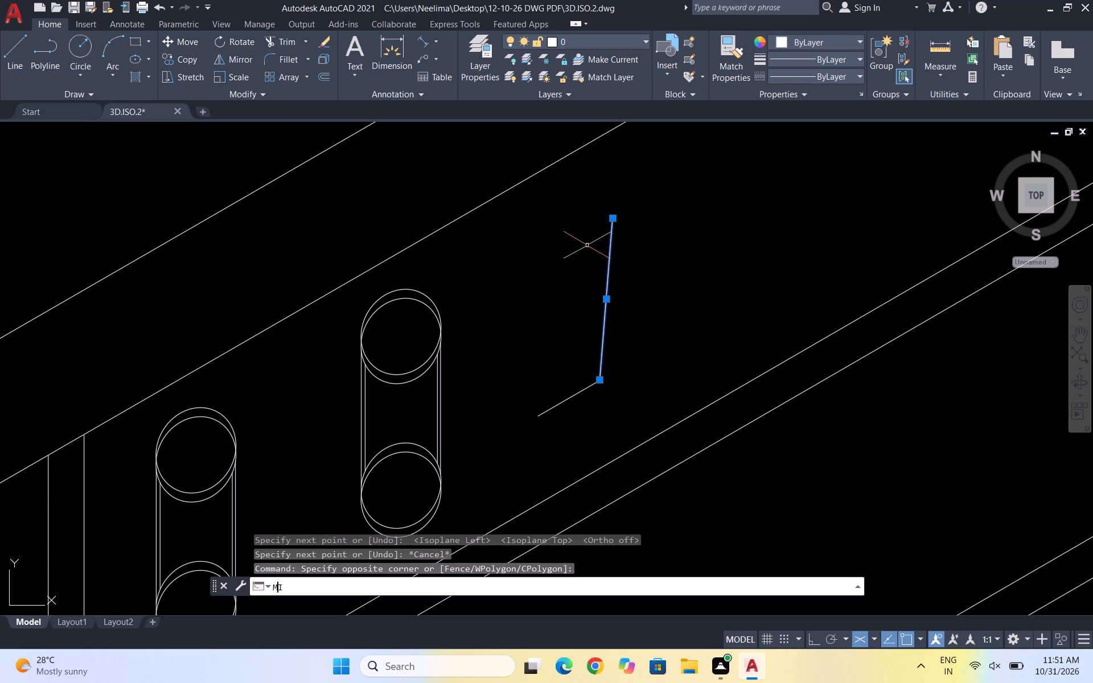
pyautogui.press('Return')
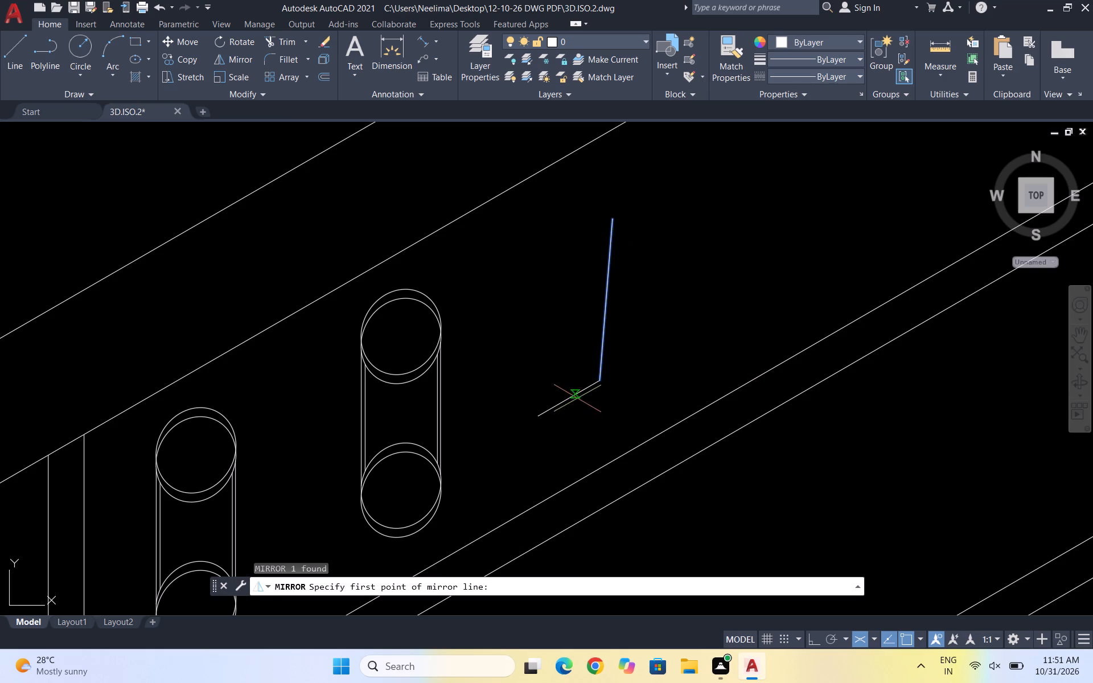
pyautogui.click(566, 398)
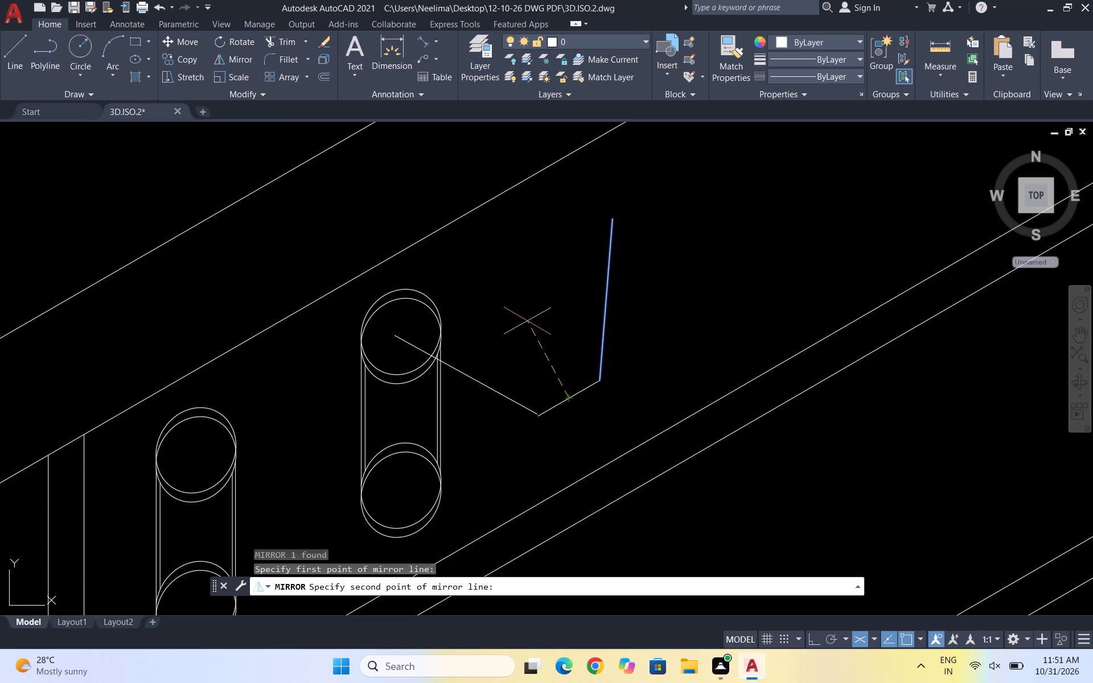
pyautogui.click(549, 316)
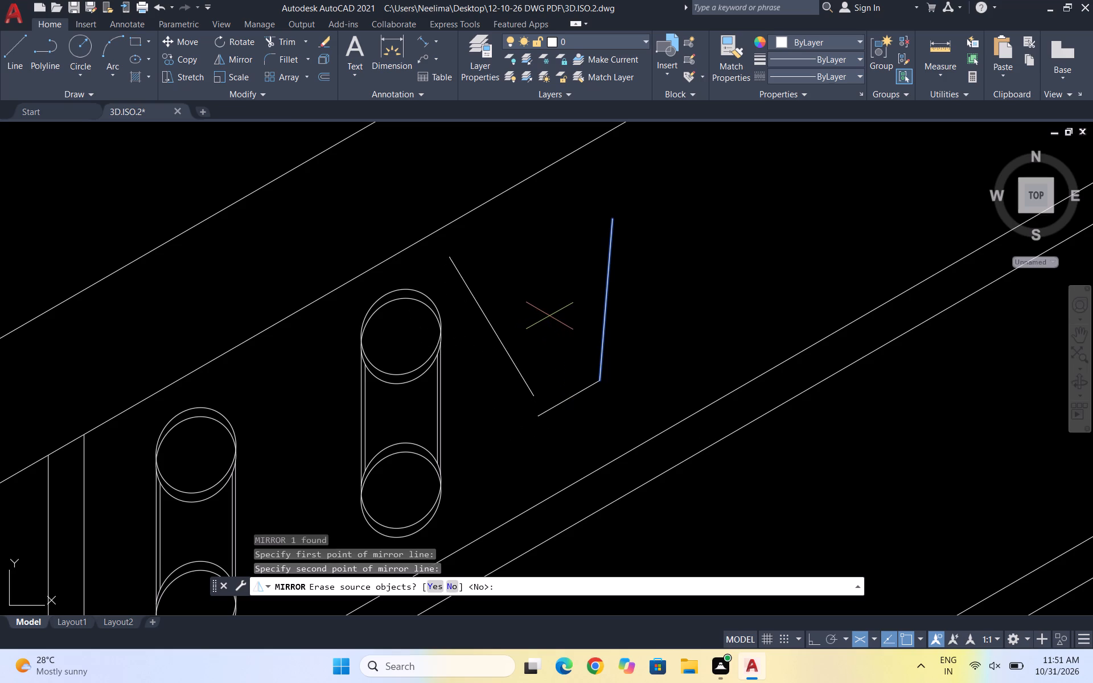
pyautogui.press('space')
# Move the mirrored slanted line so its lower end meets the short base line's free left end.
pyautogui.scroll(2, 540, 373)
pyautogui.click(514, 397)
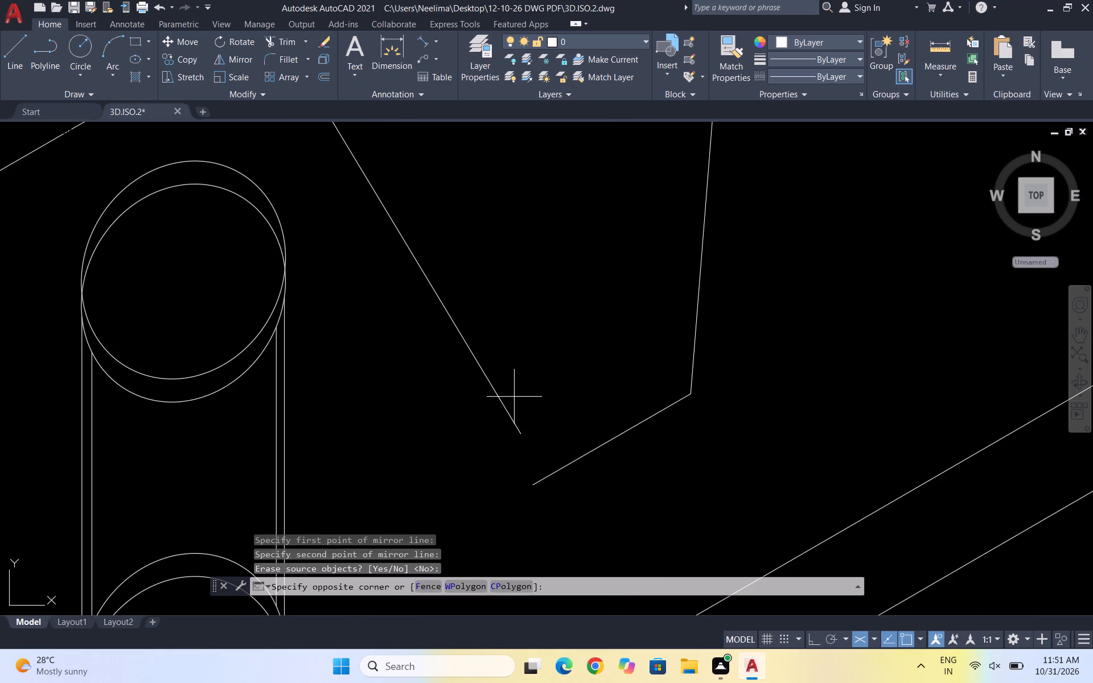
pyautogui.click(494, 390)
pyautogui.press('m')
pyautogui.press('Return')
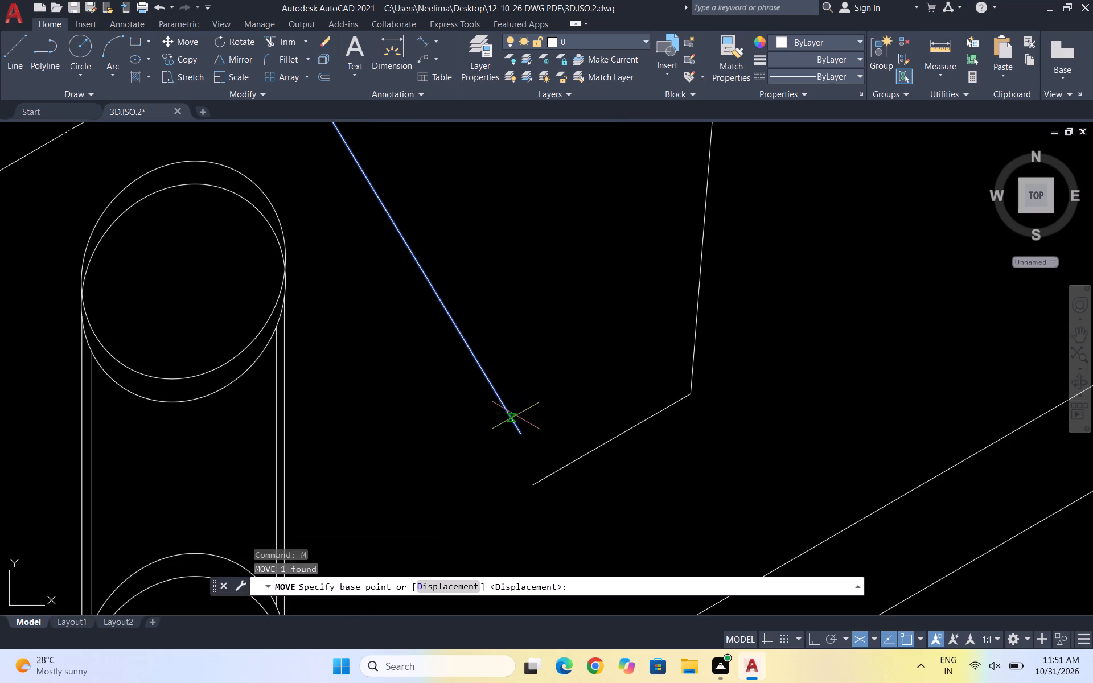
pyautogui.click(520, 433)
pyautogui.click(536, 488)
pyautogui.scroll(-3, 593, 464)
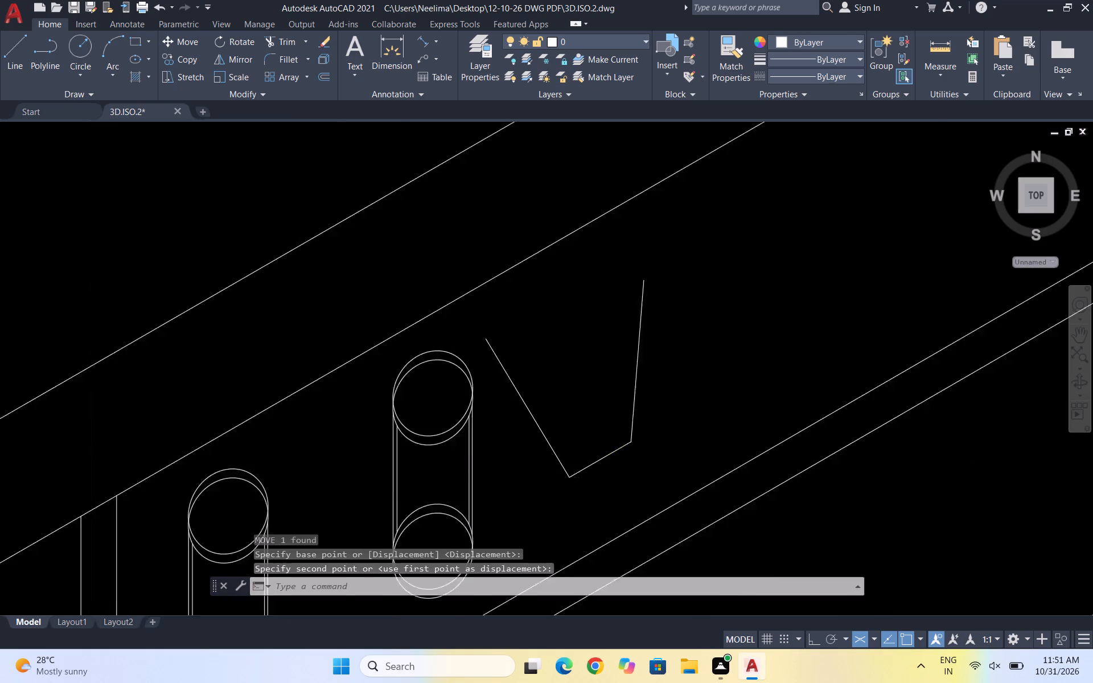
pyautogui.press('Escape')
pyautogui.press('Escape')
pyautogui.scroll(-2, 698, 338)
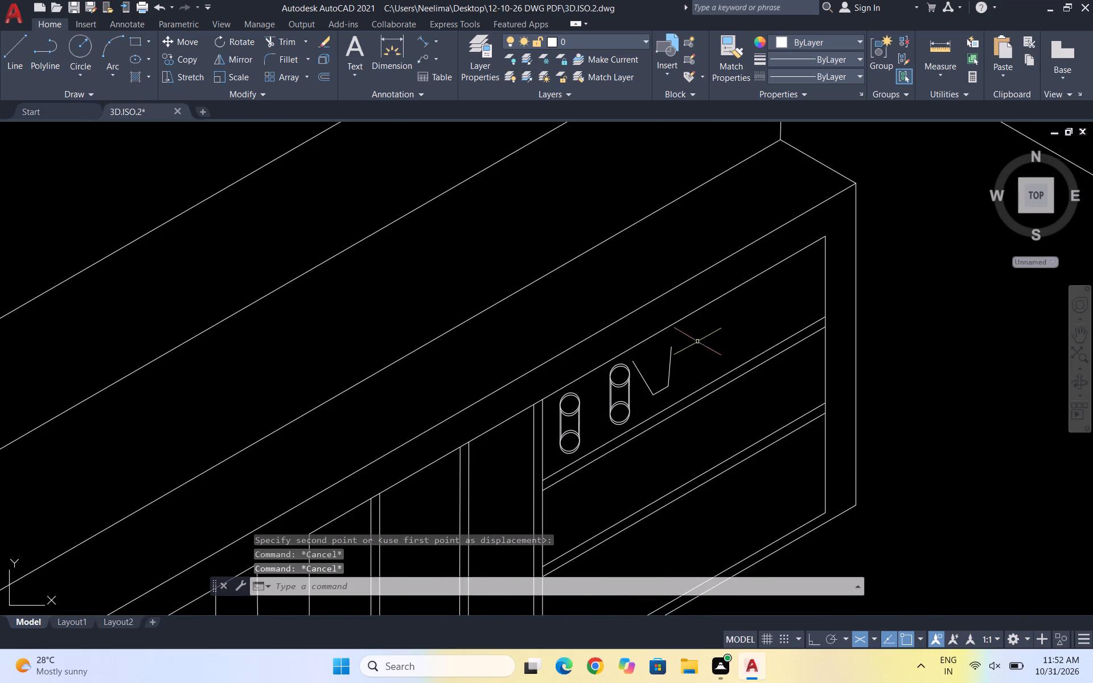
# With Ortho on, draw a narrow ellipse from the right slanted line's top end to the left one at 210°, other half-axis about 1 unit.
pyautogui.scroll(2, 677, 348)
pyautogui.press('Escape')
pyautogui.press('Escape')
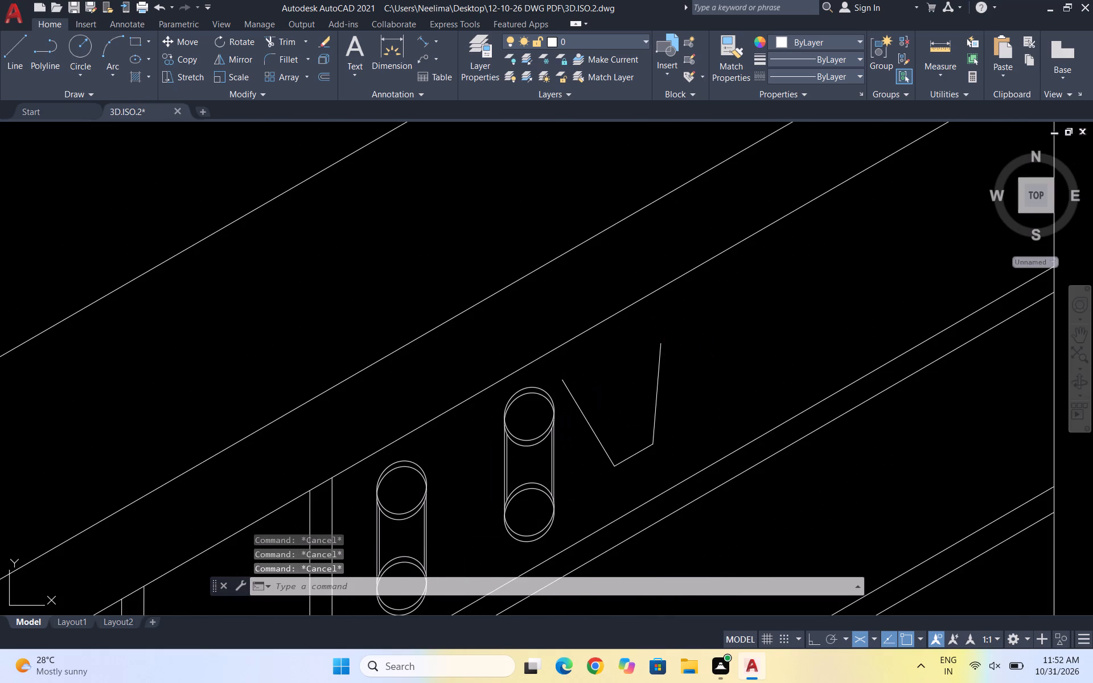
pyautogui.write('EL')
pyautogui.press('Return')
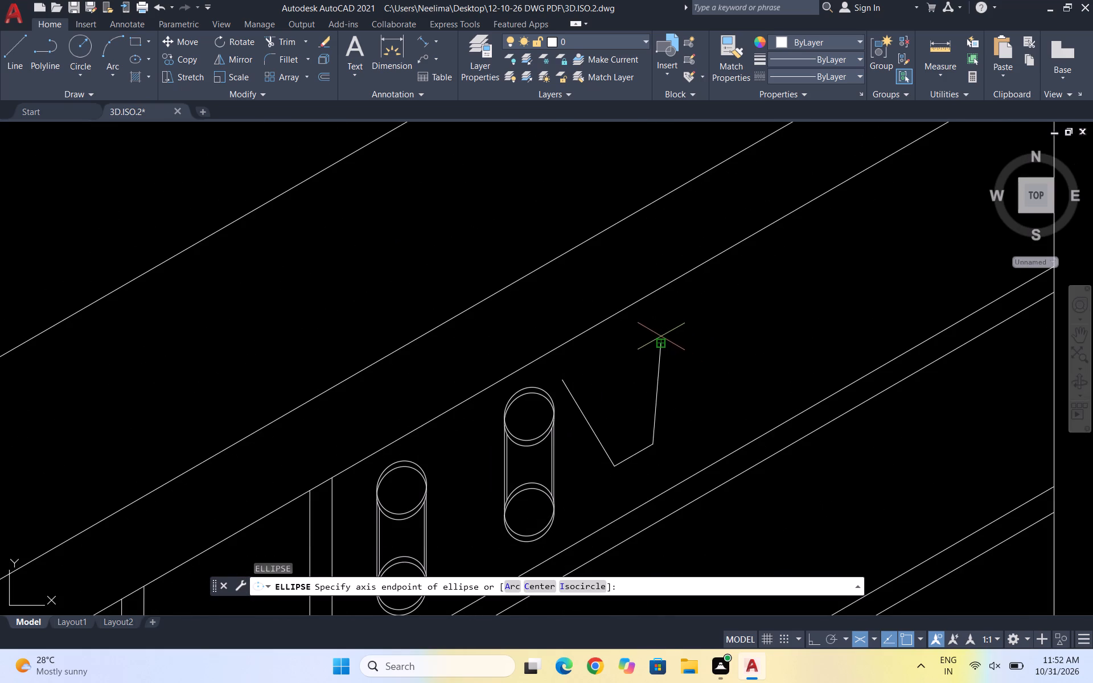
pyautogui.click(665, 345)
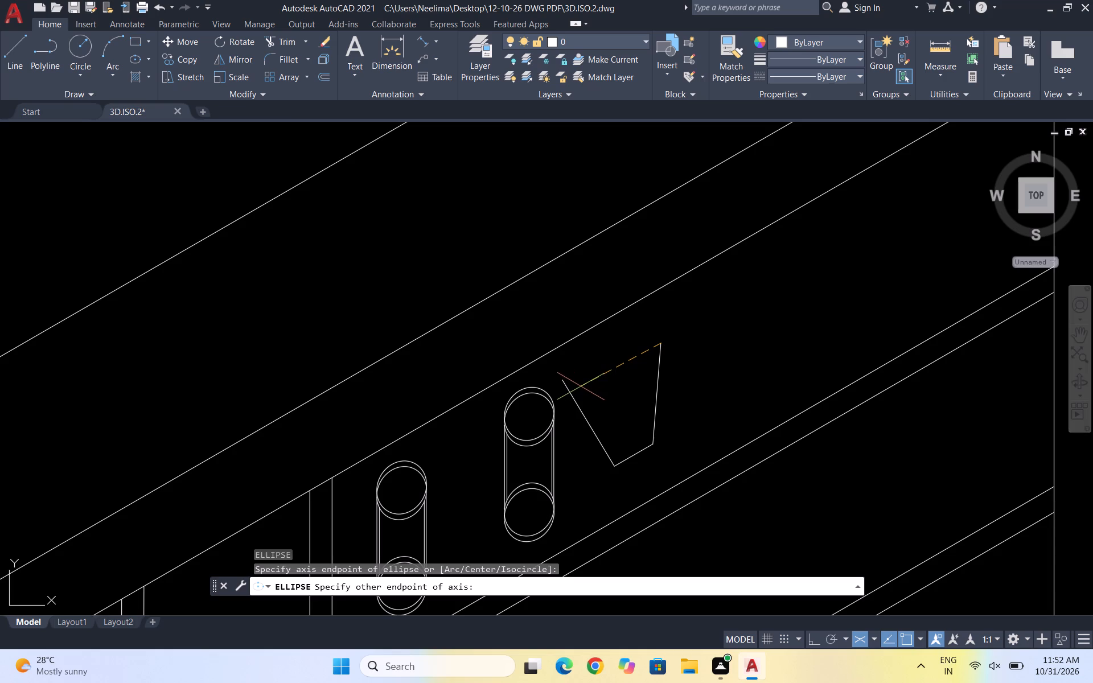
pyautogui.press('F8')
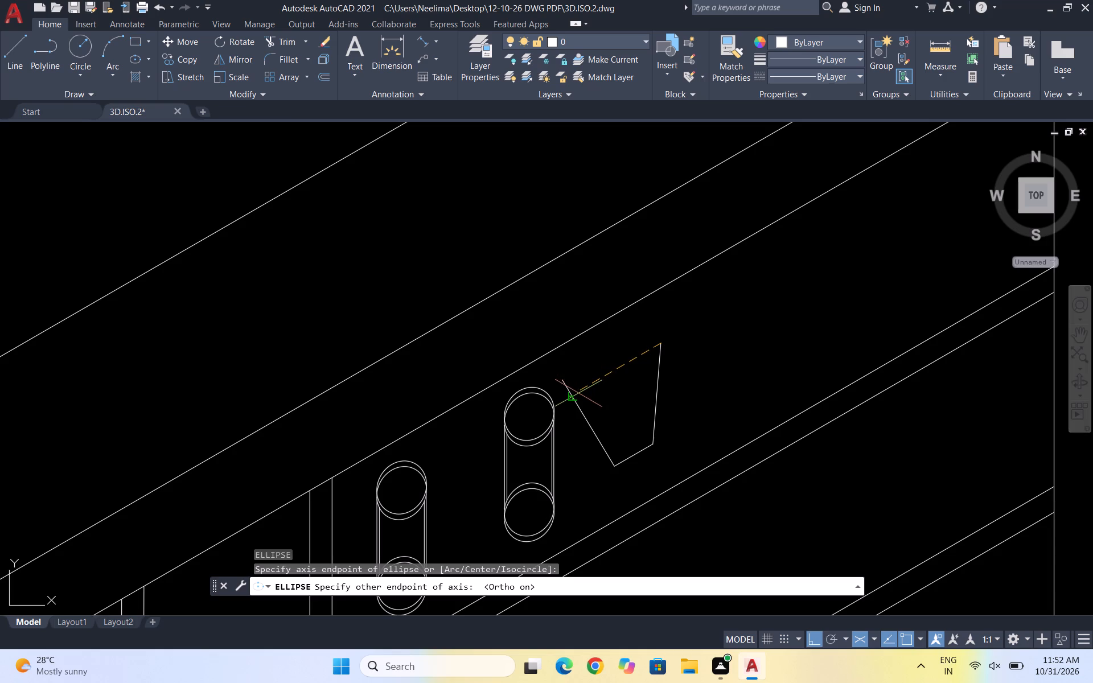
pyautogui.moveTo(572, 393); pyautogui.dragTo(576, 388)
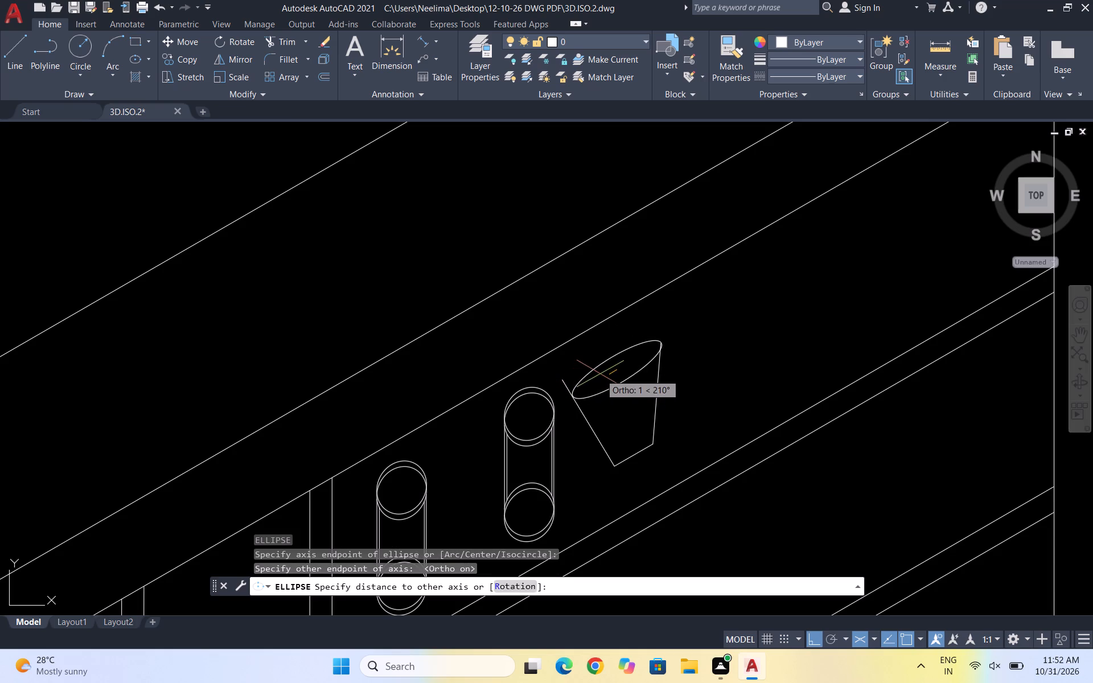
pyautogui.click(600, 373)
pyautogui.press('Escape')
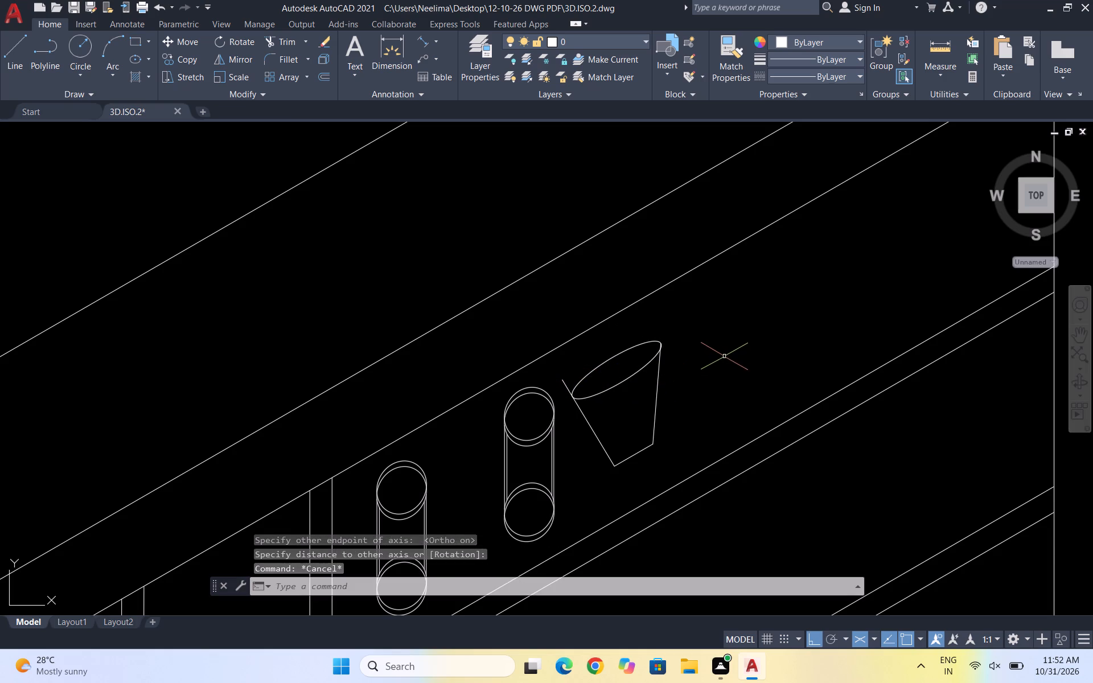
pyautogui.press('Escape')
# Trim the left slanted line's stub beyond the ellipse and the right slanted line's piece inside the ellipse.
pyautogui.write('TR')
pyautogui.press('Return')
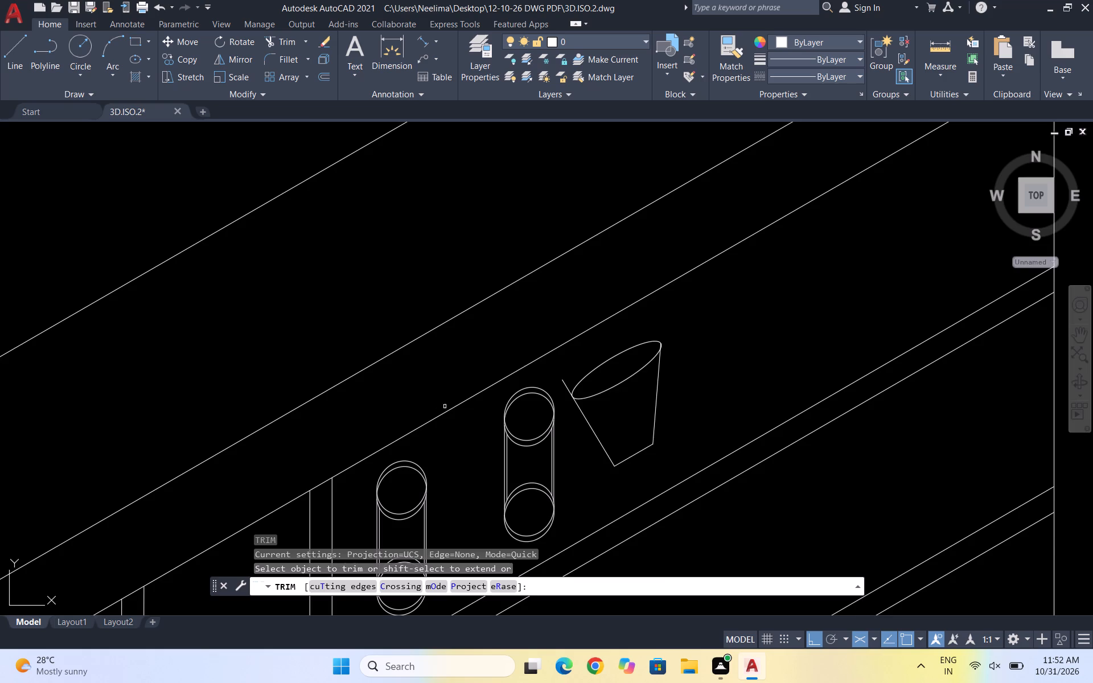
pyautogui.scroll(3, 576, 397)
pyautogui.moveTo(554, 375); pyautogui.dragTo(555, 368)
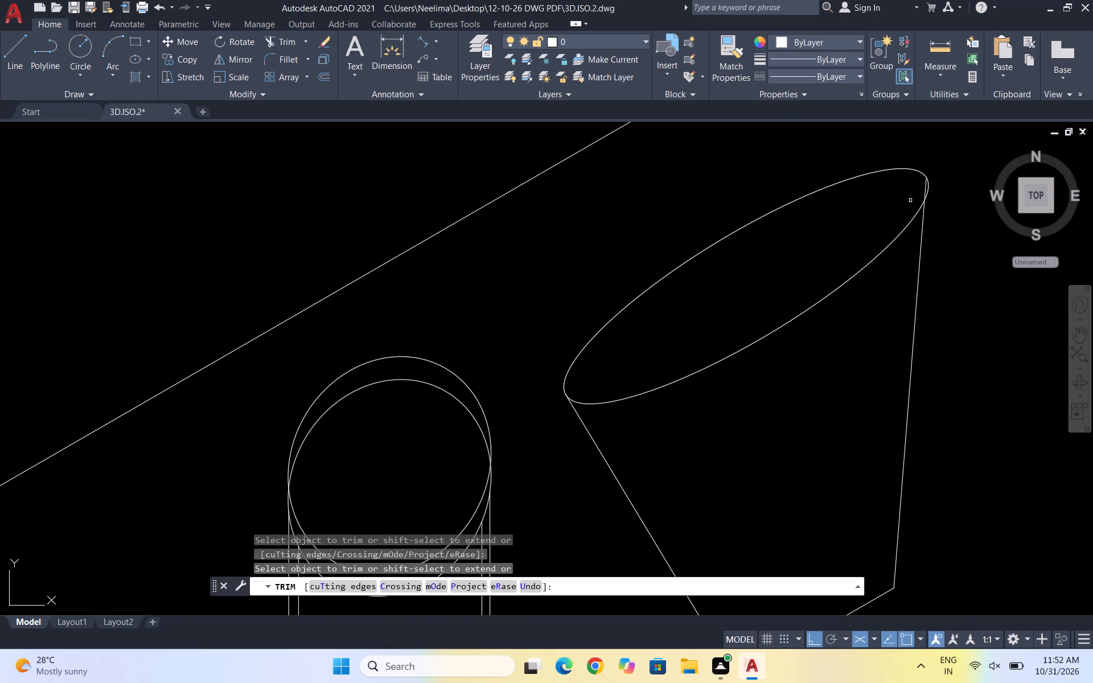
pyautogui.scroll(-2, 768, 284)
pyautogui.scroll(4, 843, 238)
pyautogui.scroll(4, 753, 291)
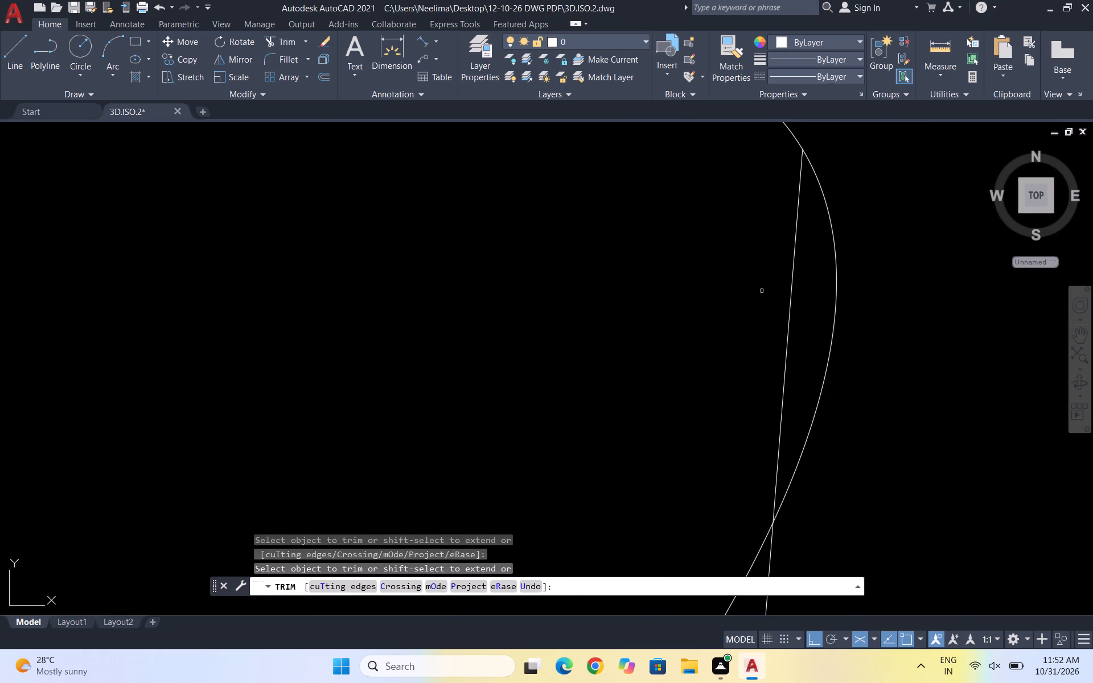
pyautogui.moveTo(807, 292); pyautogui.dragTo(786, 292)
pyautogui.click(742, 291)
pyautogui.scroll(-4, 738, 287)
pyautogui.click(664, 313)
pyautogui.scroll(-1, 812, 264)
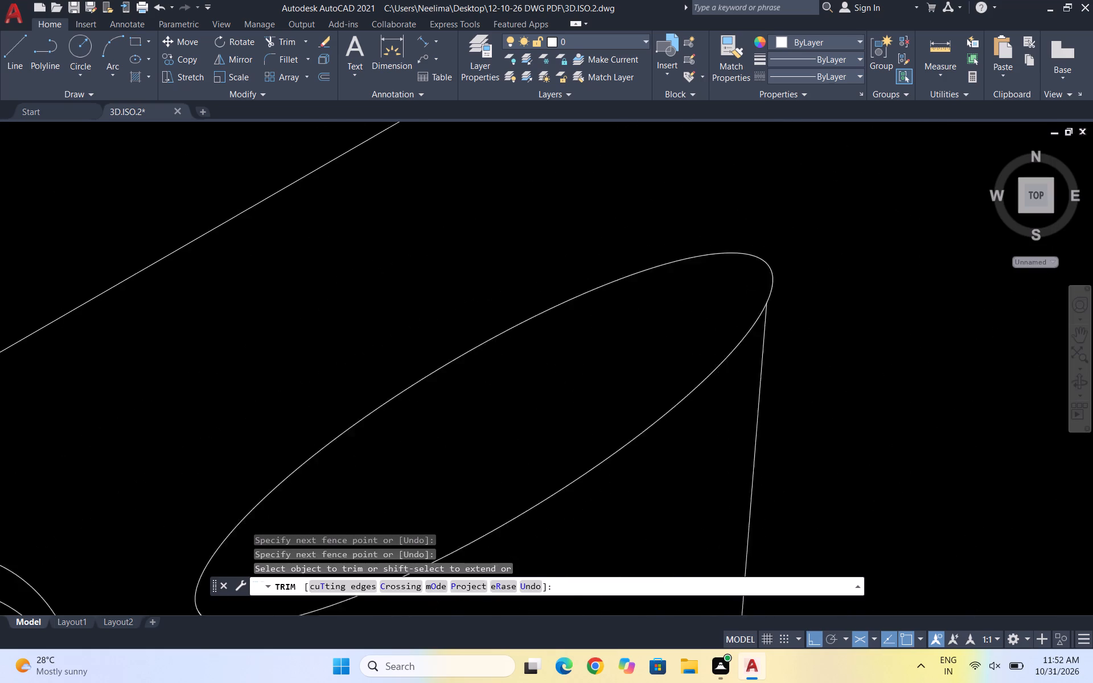
pyautogui.scroll(-4, 812, 268)
pyautogui.press('Escape')
pyautogui.scroll(-3, 749, 281)
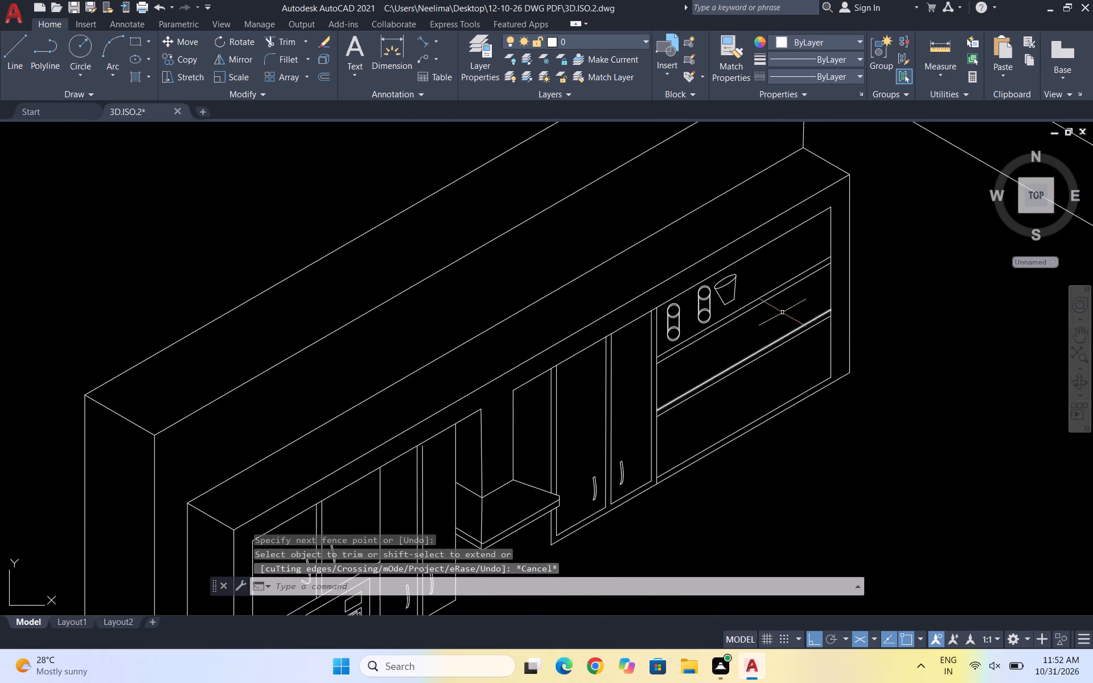
# Delete both complete cylindrical items from the upper shelf compartment.
pyautogui.scroll(2, 735, 297)
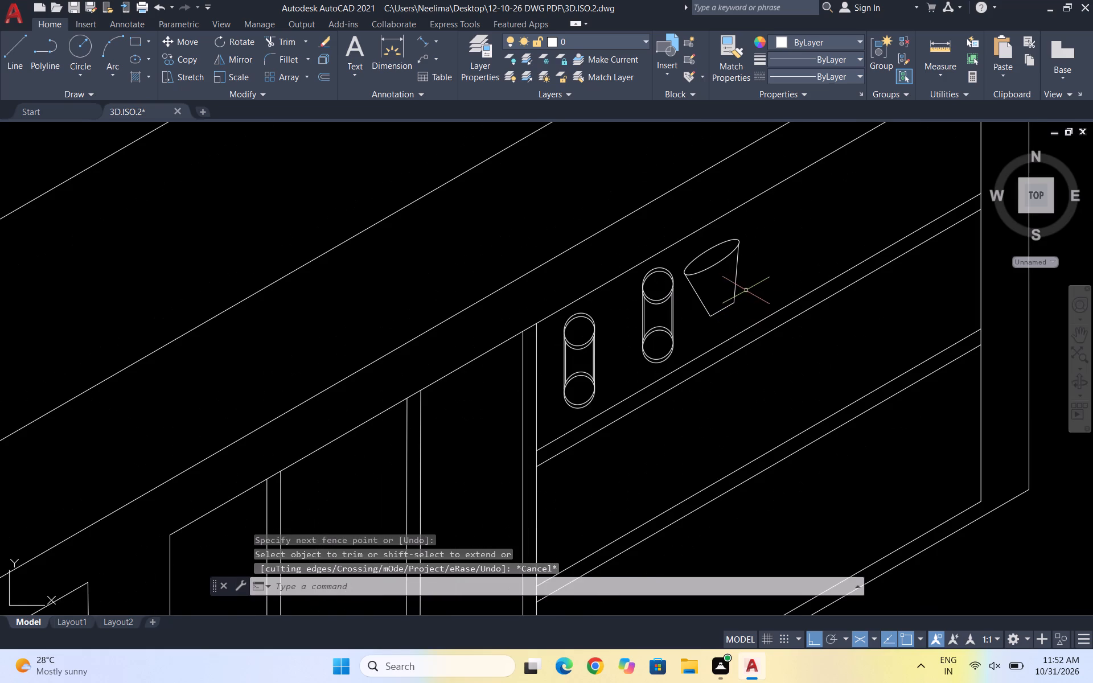
pyautogui.scroll(2, 674, 307)
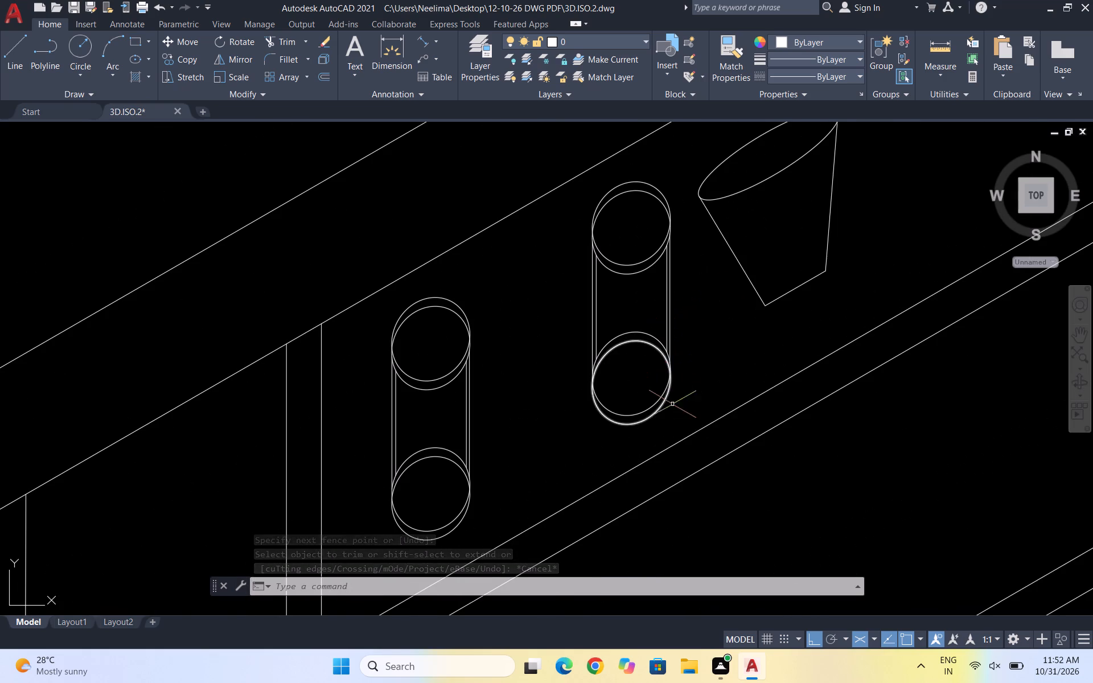
pyautogui.moveTo(652, 435); pyautogui.dragTo(648, 414)
pyautogui.click(569, 274)
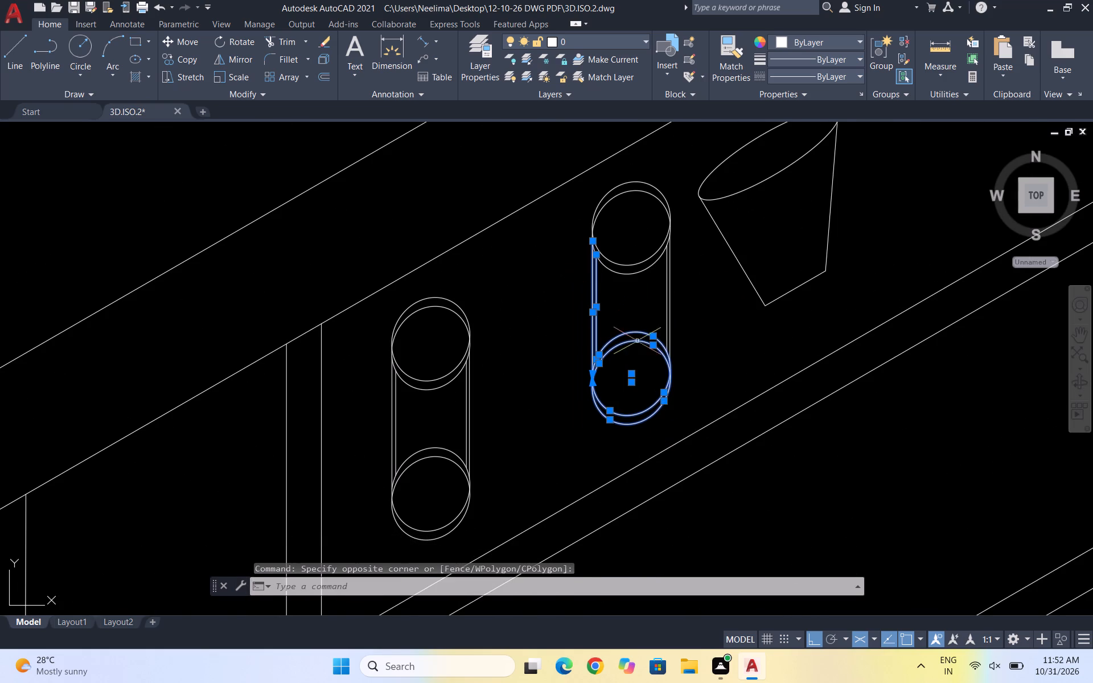
pyautogui.moveTo(689, 339); pyautogui.dragTo(685, 327)
pyautogui.click(584, 193)
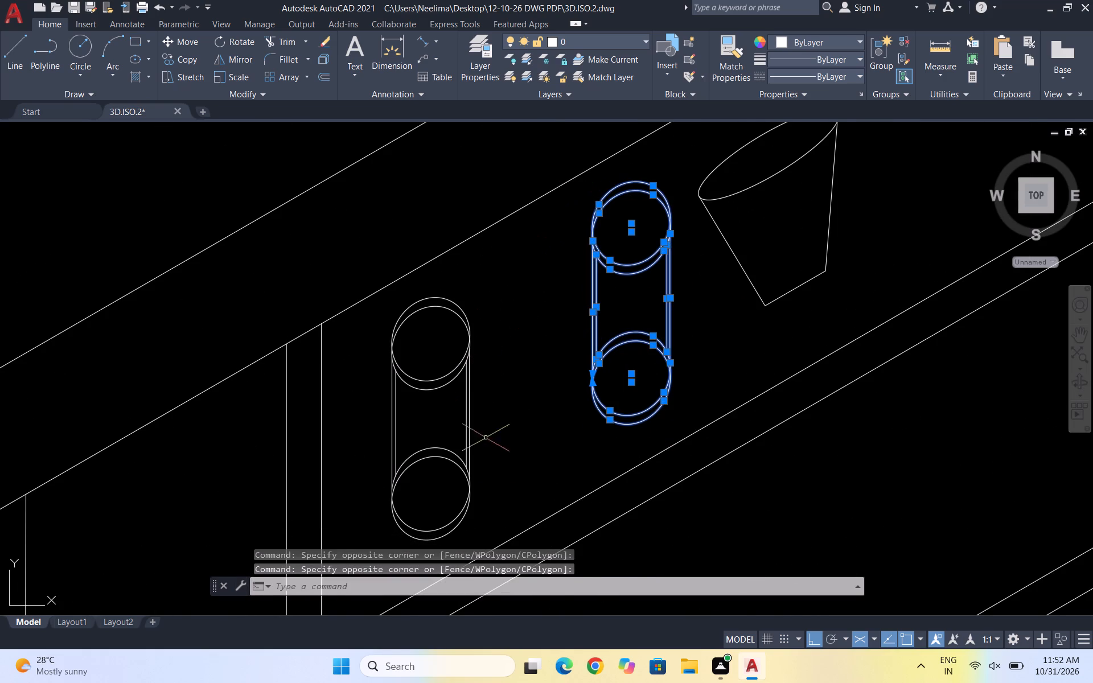
pyautogui.scroll(-2, 621, 314)
pyautogui.scroll(3, 562, 400)
pyautogui.moveTo(568, 394); pyautogui.dragTo(532, 375)
pyautogui.click(432, 252)
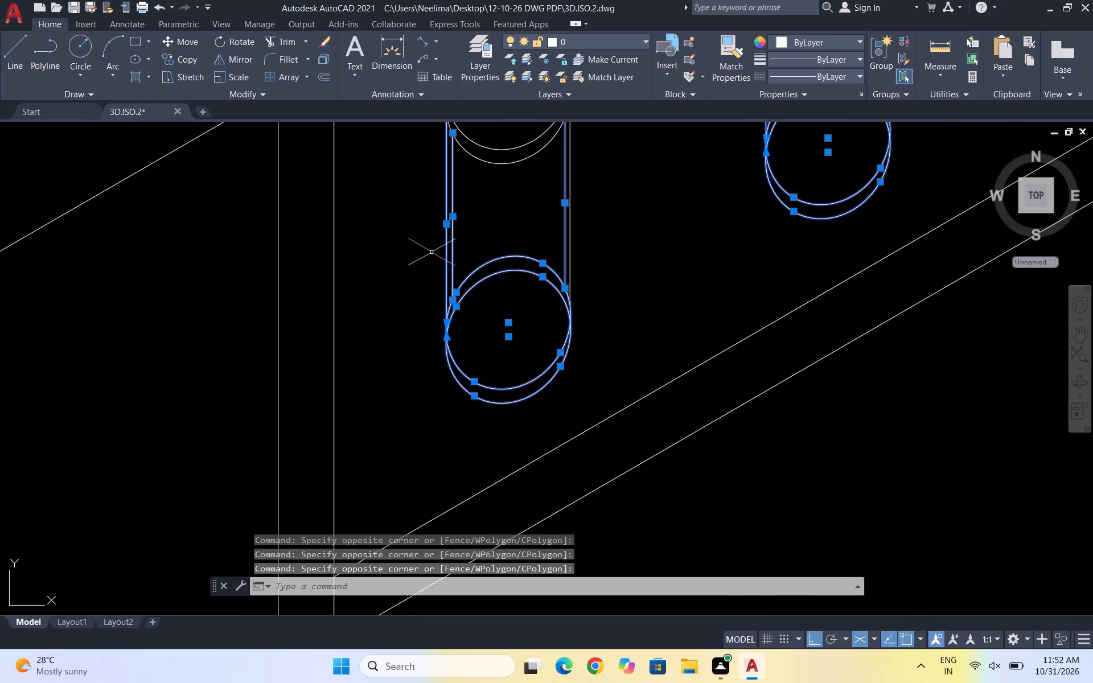
pyautogui.scroll(-3, 531, 331)
pyautogui.scroll(2, 563, 307)
pyautogui.moveTo(582, 345); pyautogui.dragTo(541, 326)
pyautogui.click(499, 290)
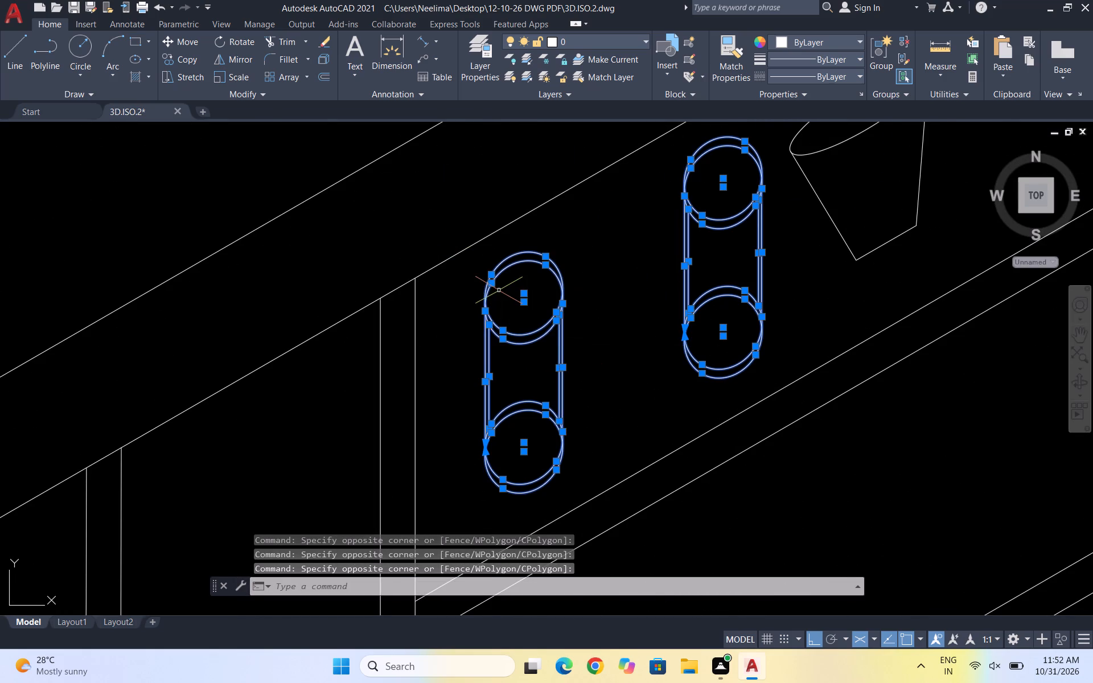
pyautogui.press('Delete')
# With Ortho off, move the whole slanted-sided container slightly down toward the shelf in the upper compartment.
pyautogui.scroll(-2, 789, 279)
pyautogui.scroll(1, 803, 194)
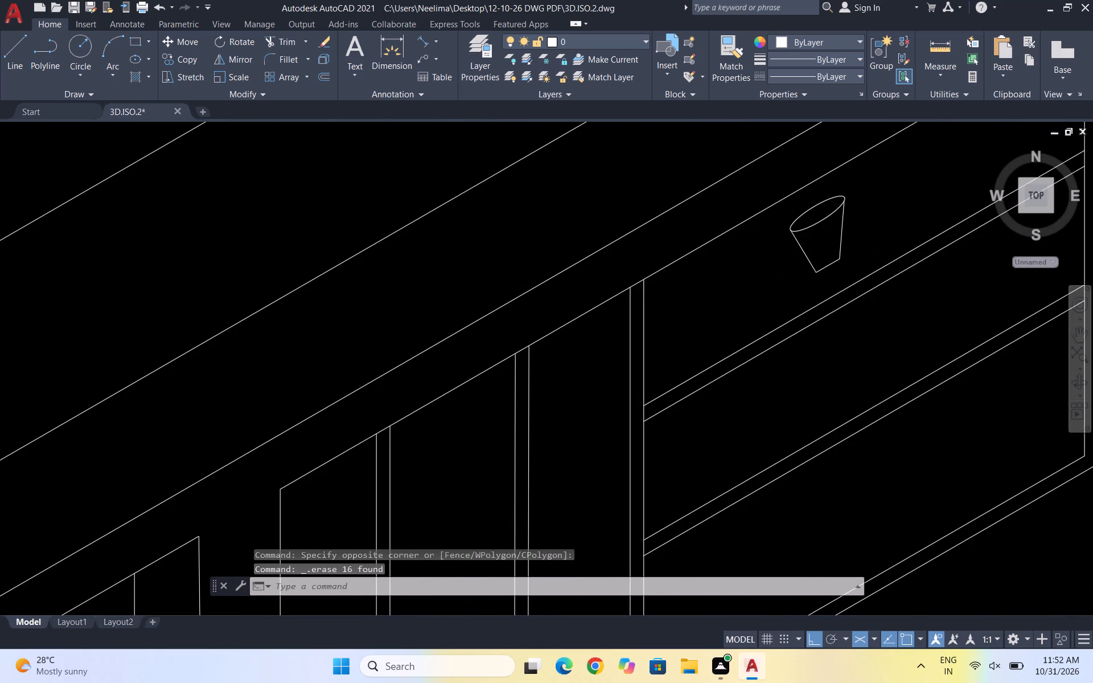
pyautogui.click(853, 323)
pyautogui.click(798, 219)
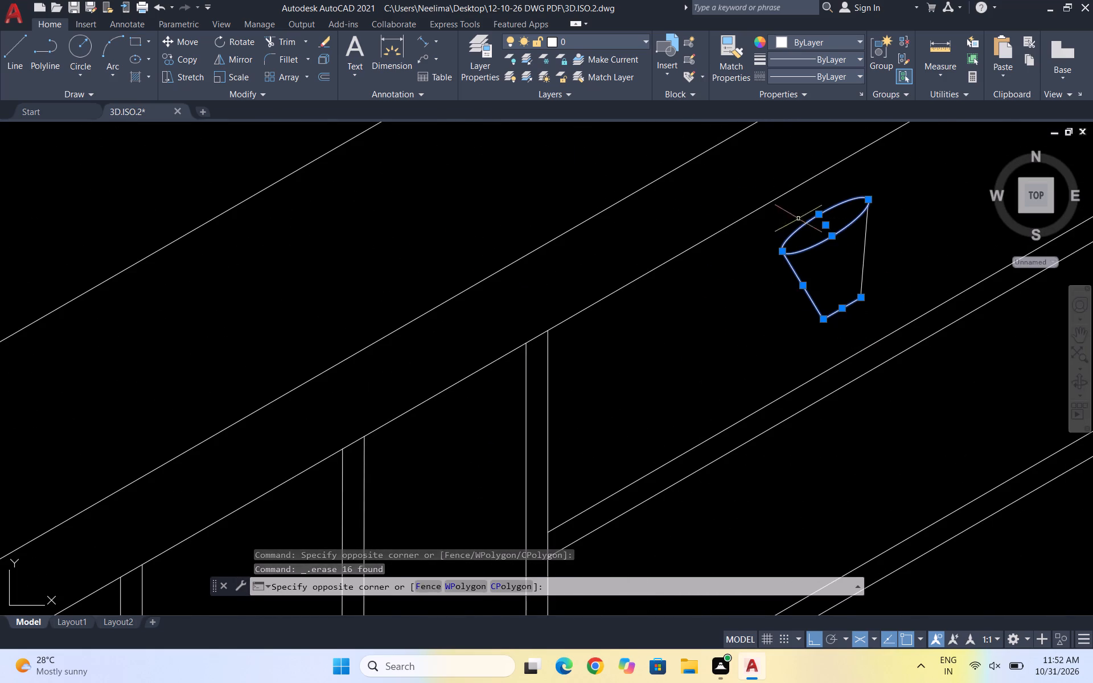
pyautogui.moveTo(874, 270); pyautogui.dragTo(870, 260)
pyautogui.click(854, 244)
pyautogui.press('m')
pyautogui.press('Return')
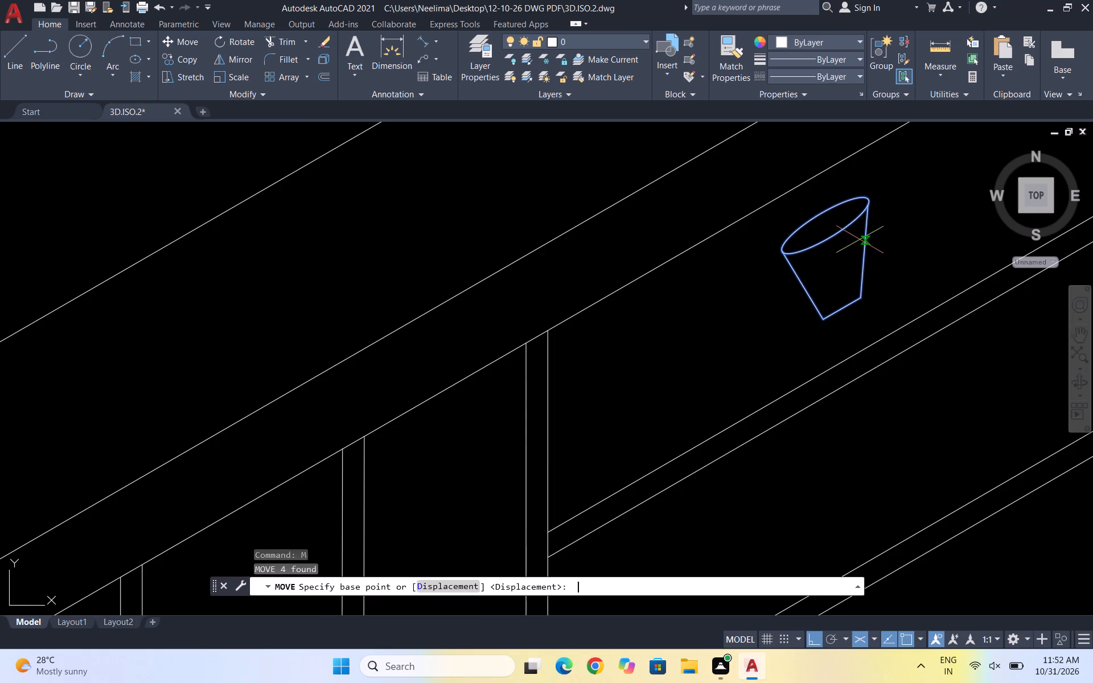
pyautogui.click(821, 225)
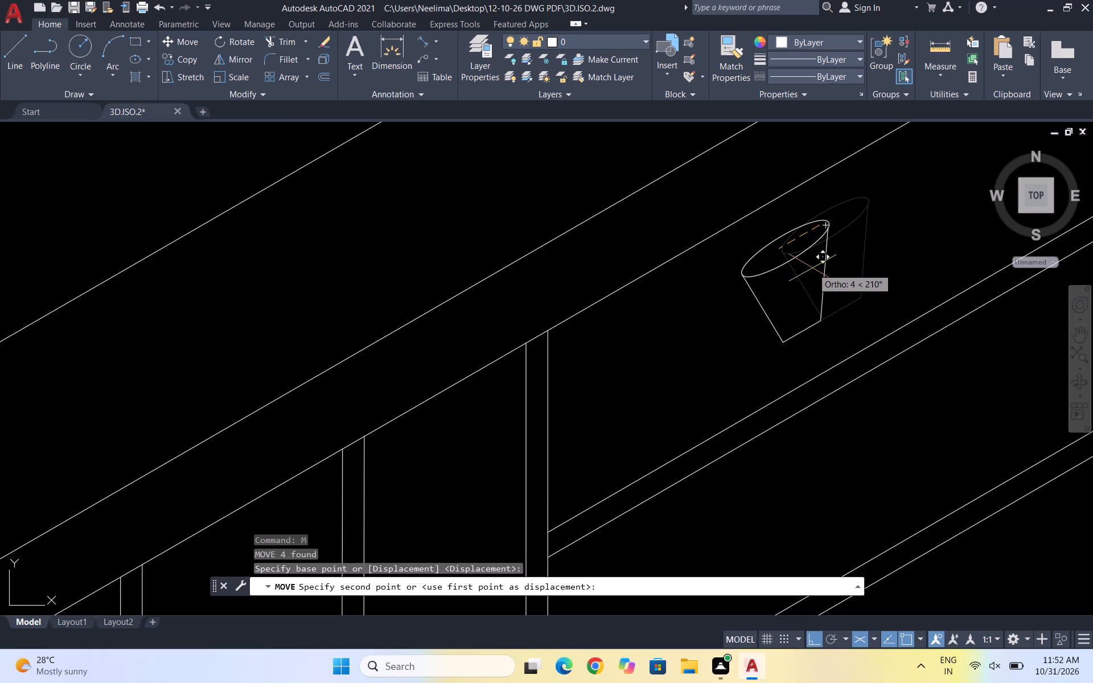
pyautogui.press('F8')
pyautogui.scroll(1, 812, 269)
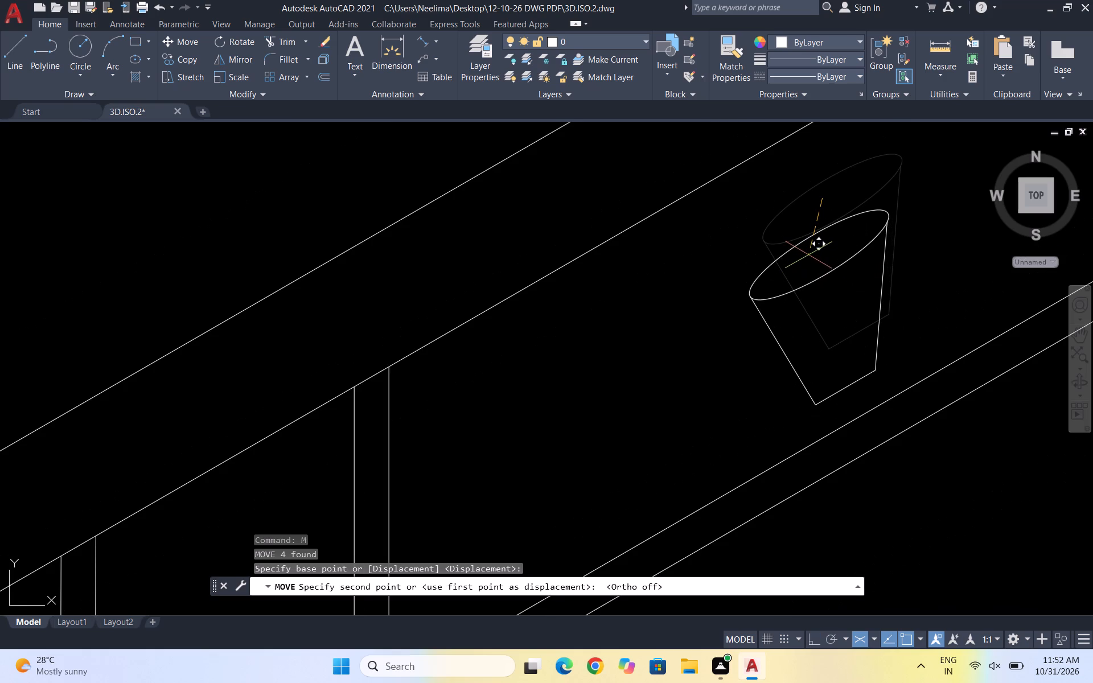
pyautogui.click(803, 240)
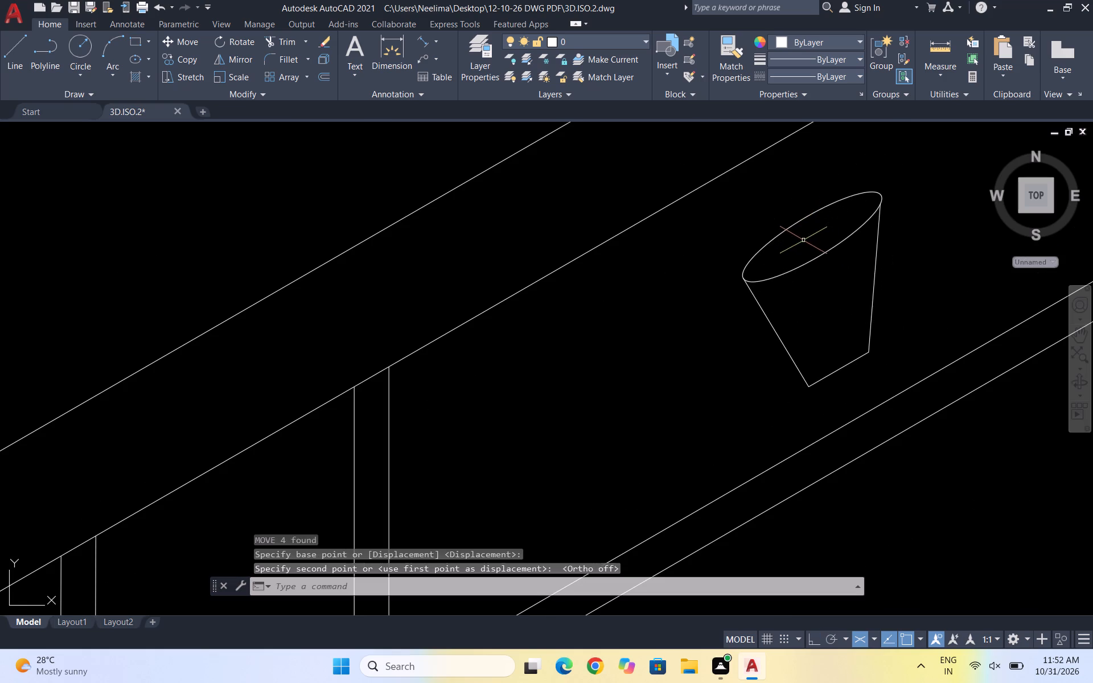
pyautogui.press('Escape')
# Scale up the whole slanted-sided container by roughly a third about a point inside its body.
pyautogui.scroll(1, 860, 339)
pyautogui.moveTo(934, 327); pyautogui.dragTo(879, 318)
pyautogui.click(665, 313)
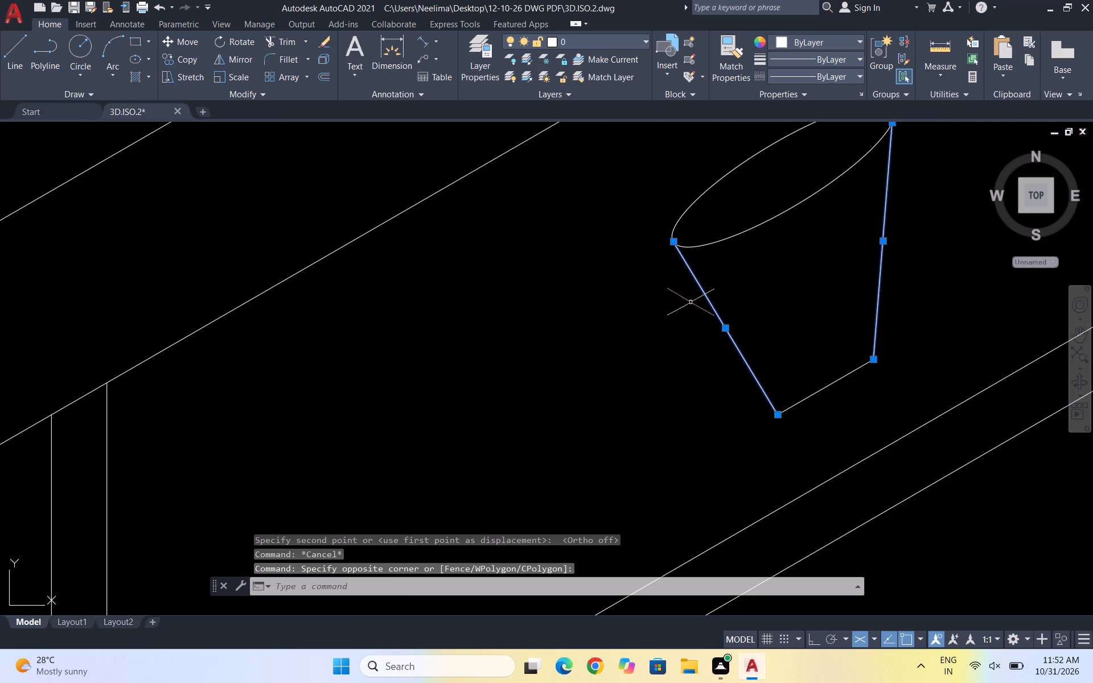
pyautogui.moveTo(837, 400); pyautogui.dragTo(799, 337)
pyautogui.click(741, 201)
pyautogui.scroll(-1, 720, 310)
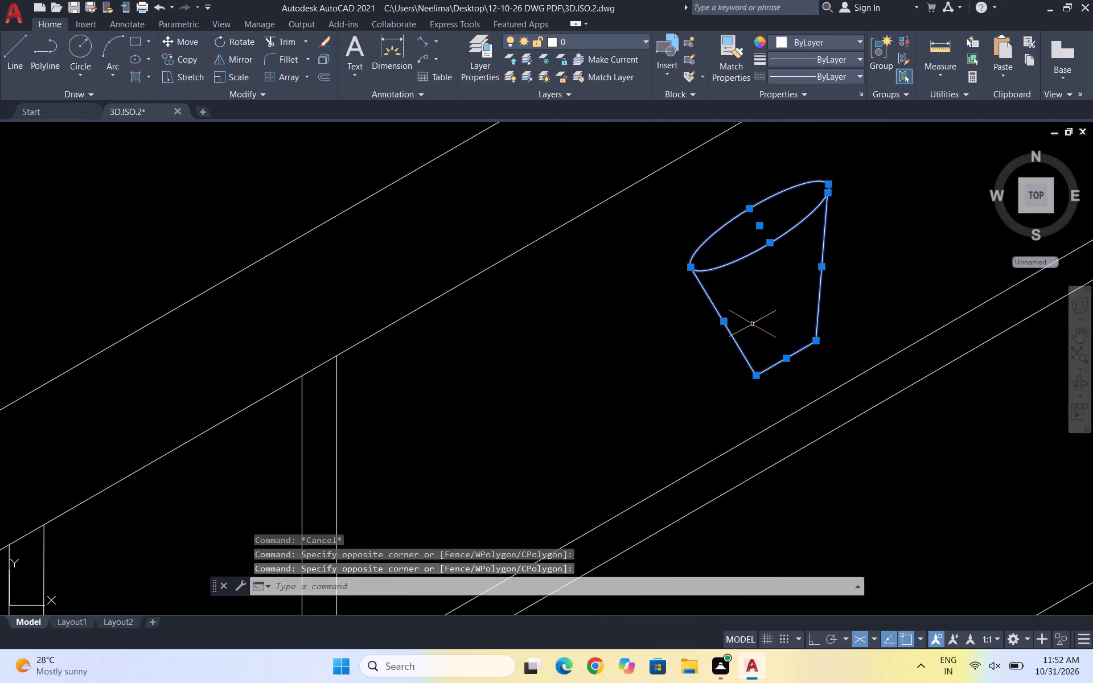
pyautogui.write('SC')
pyautogui.press('Return')
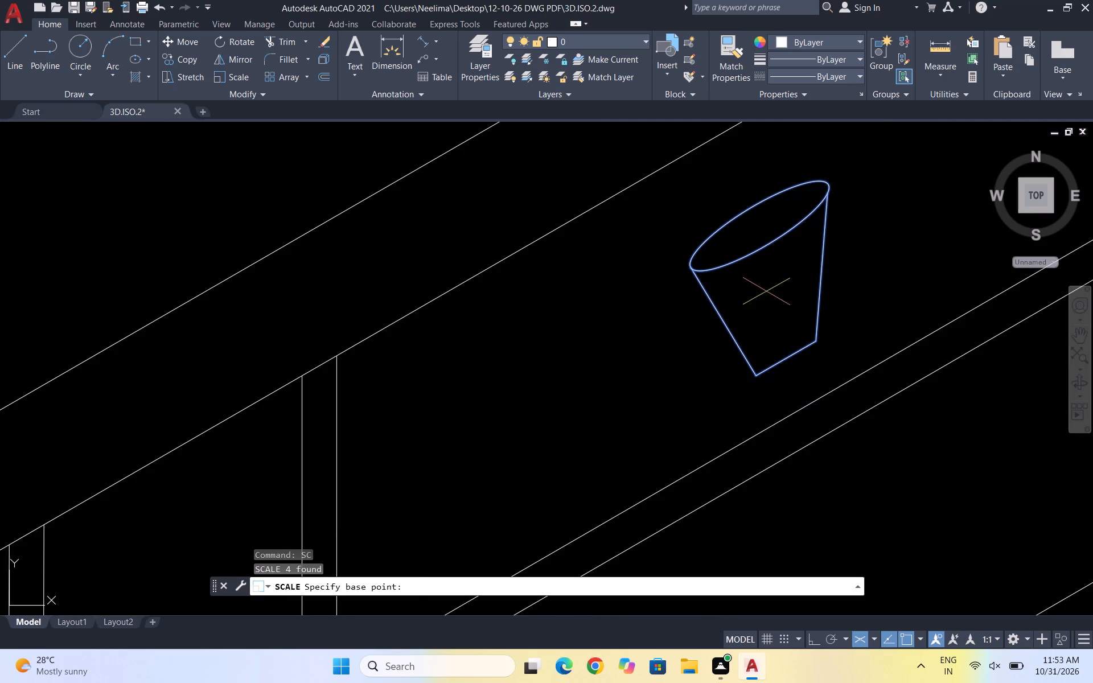
pyautogui.click(766, 291)
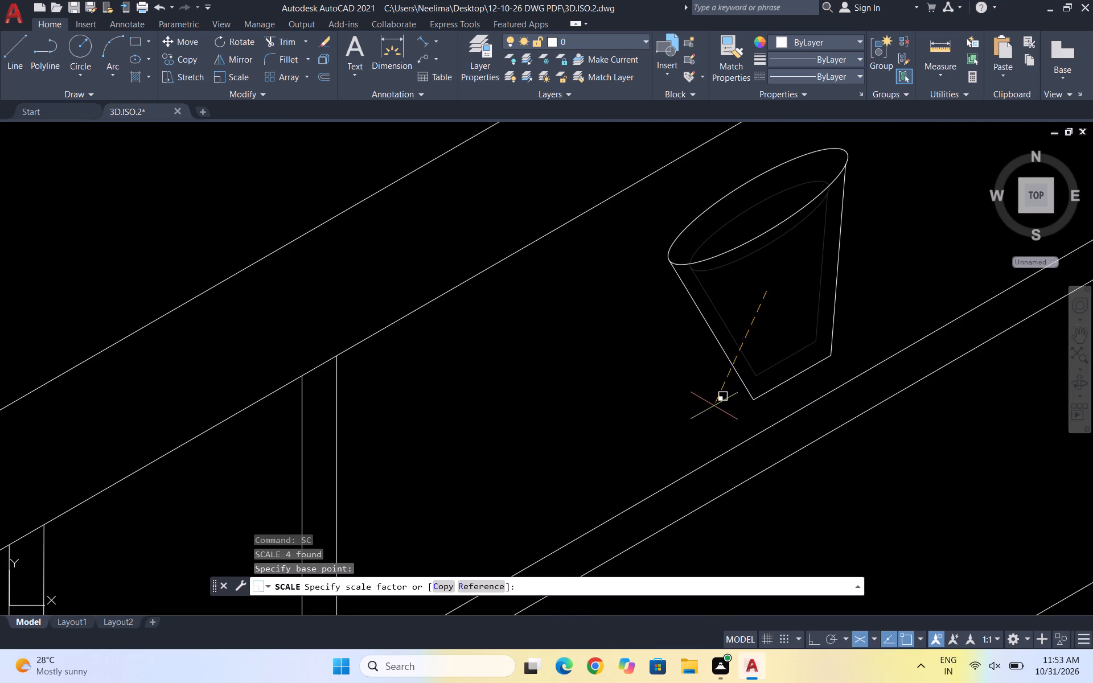
pyautogui.click(714, 405)
pyautogui.press('Escape')
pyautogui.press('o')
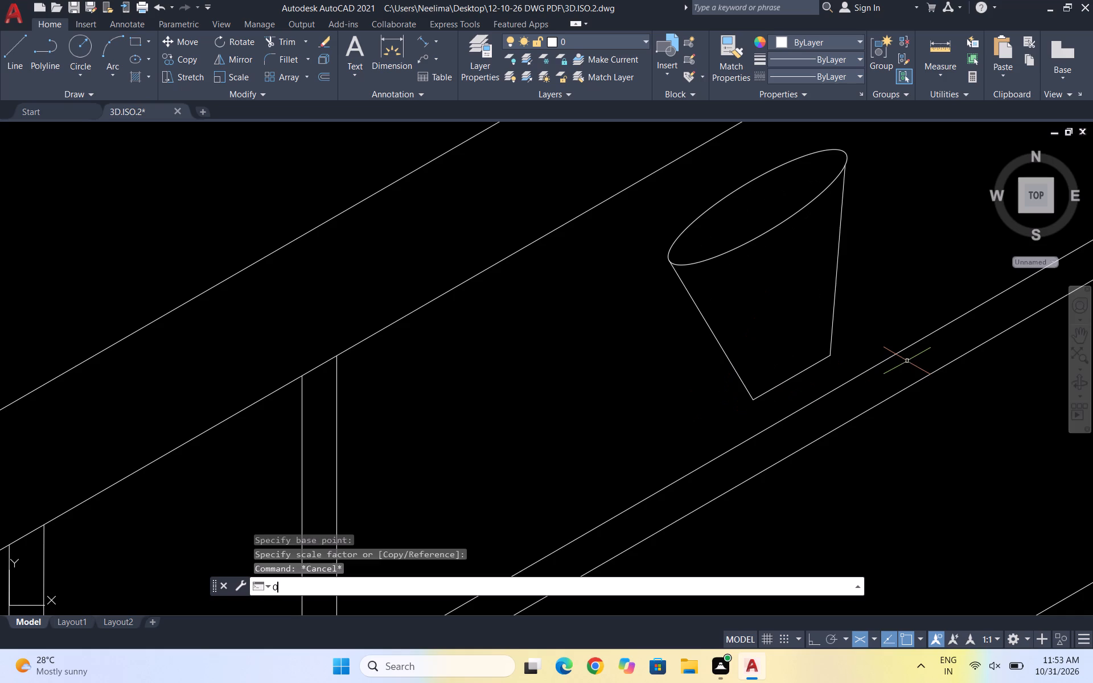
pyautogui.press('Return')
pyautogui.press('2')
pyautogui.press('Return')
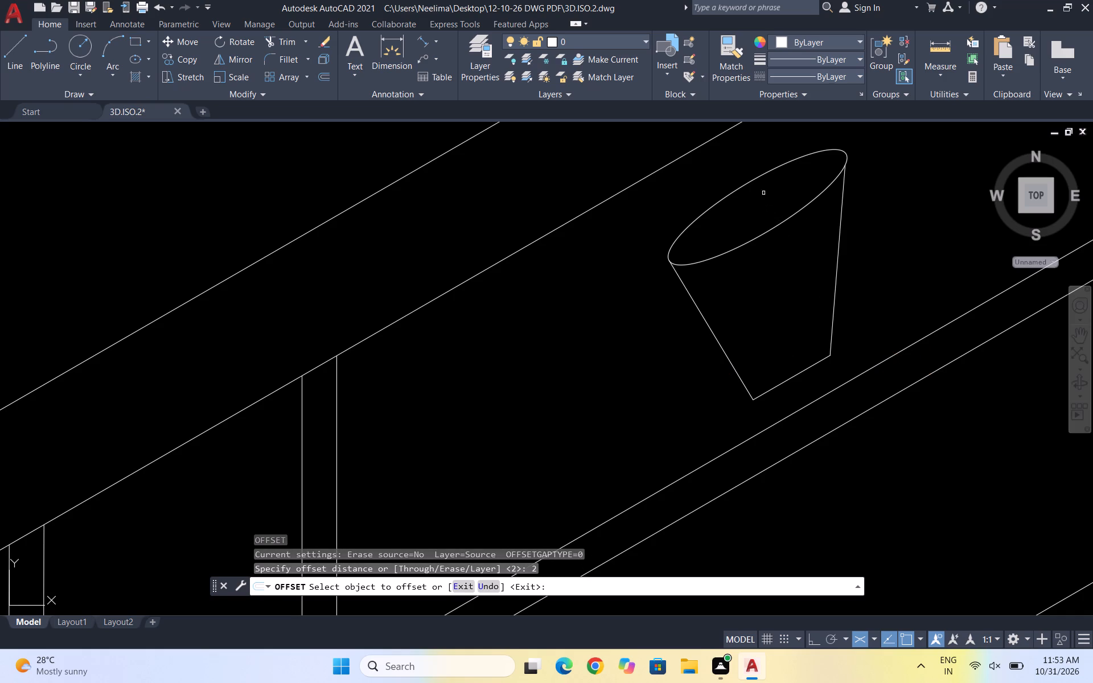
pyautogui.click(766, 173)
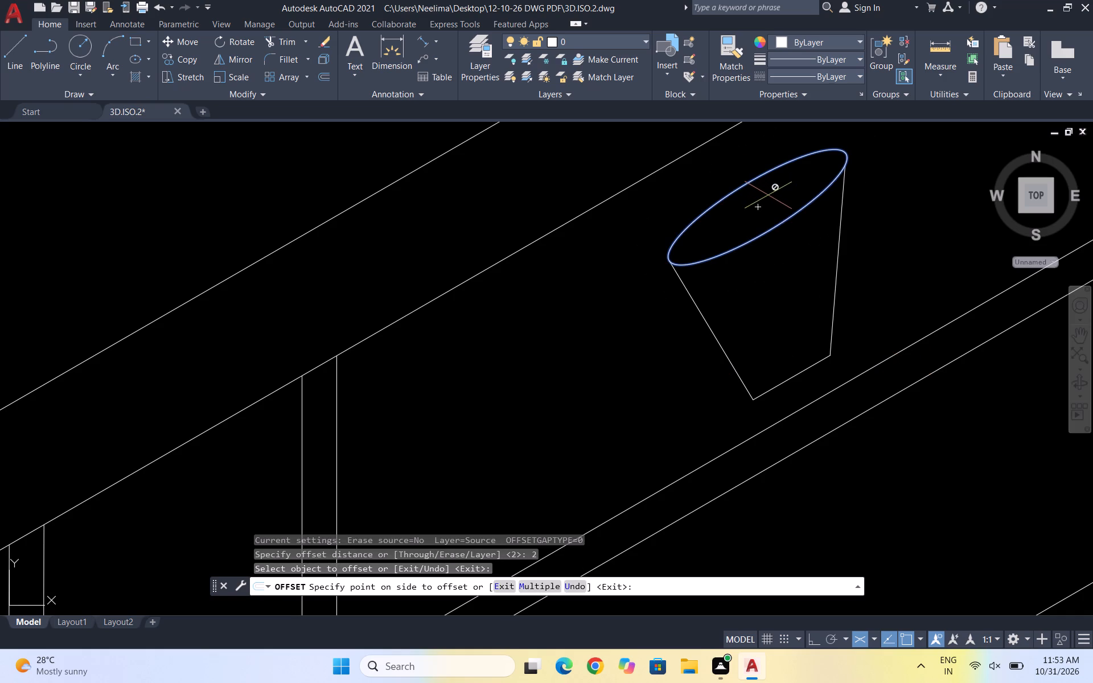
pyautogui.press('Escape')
# Copy the container's rim ellipse a very short distance down and to the right to give the rim a double edge.
pyautogui.moveTo(773, 201); pyautogui.dragTo(746, 188)
pyautogui.click(720, 182)
pyautogui.write('CO')
pyautogui.press('Return')
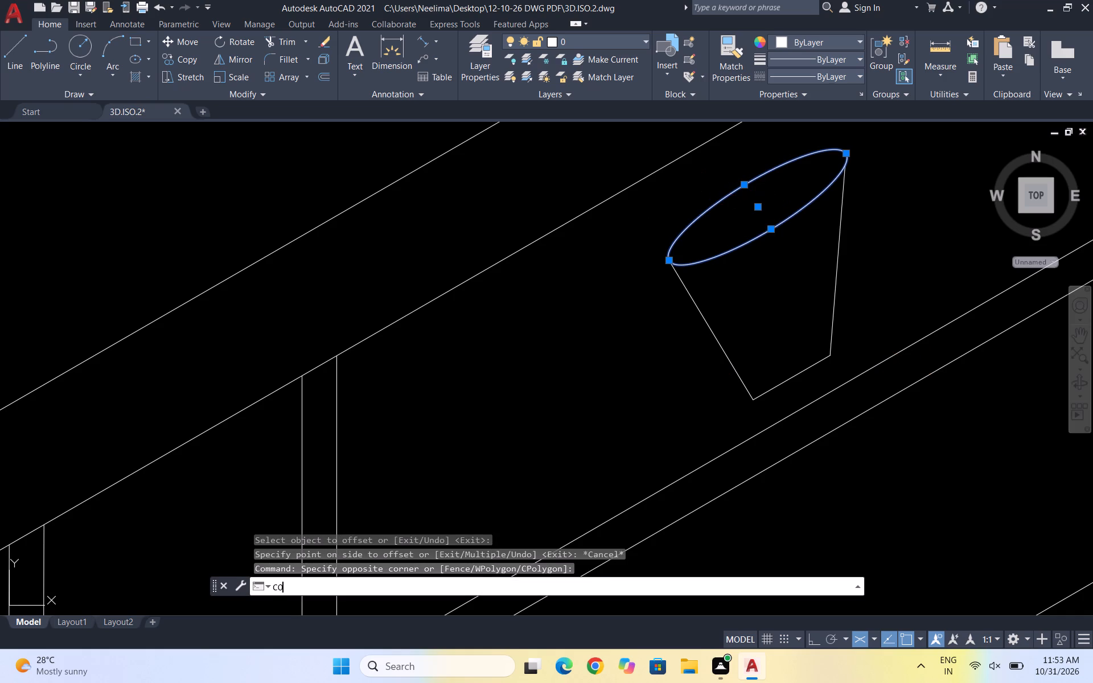
pyautogui.click(759, 208)
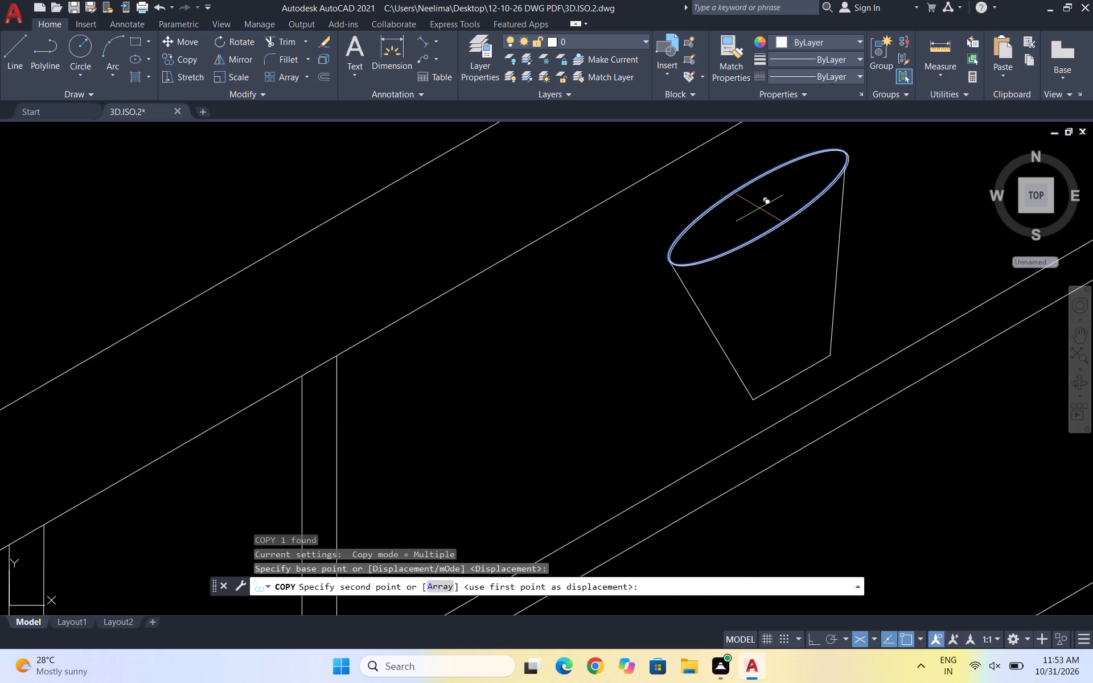
pyautogui.scroll(2, 759, 208)
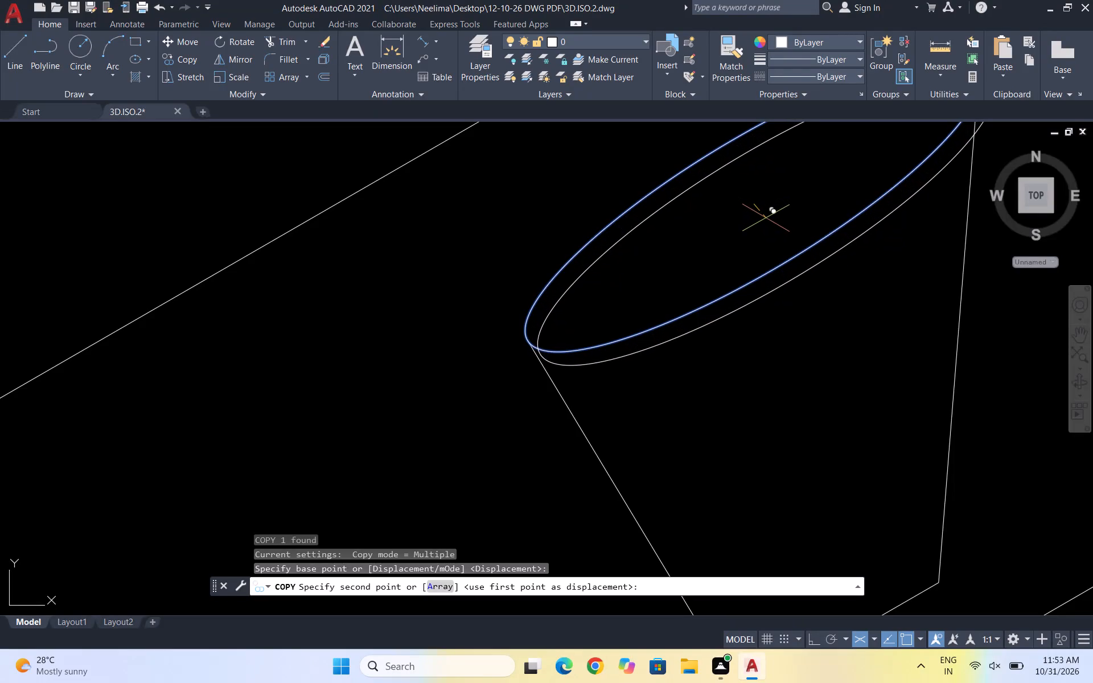
pyautogui.click(763, 223)
pyautogui.scroll(-2, 673, 268)
pyautogui.press('Escape')
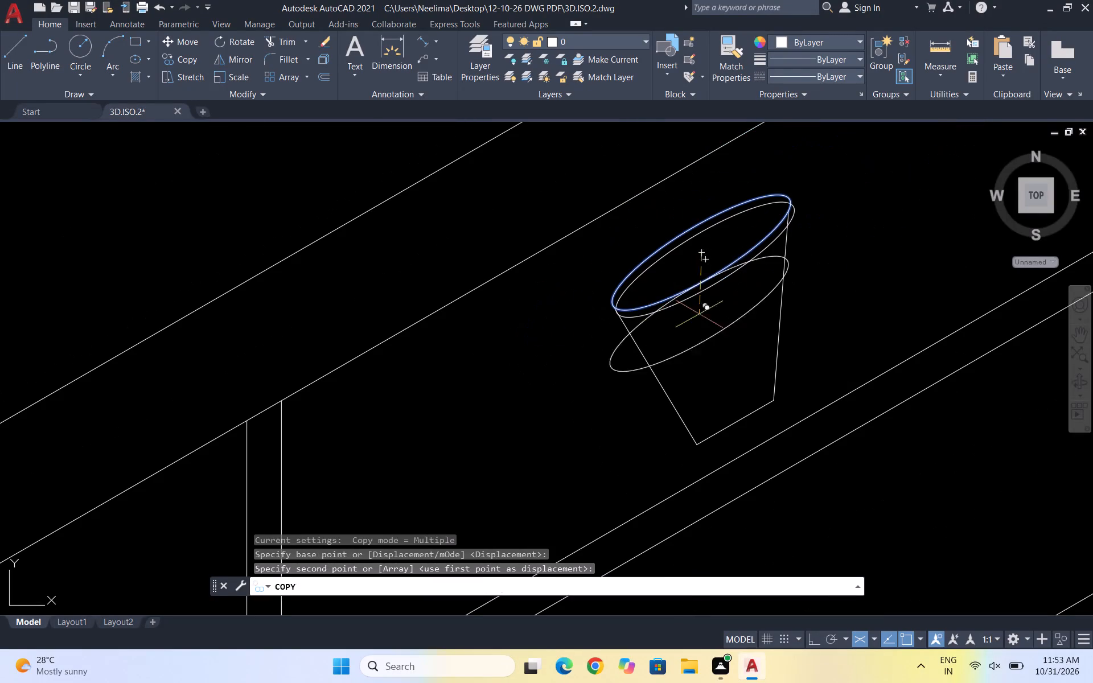
# Trim the end of the lower rim ellipse that protrudes beyond the container's right slanted line.
pyautogui.scroll(1, 799, 233)
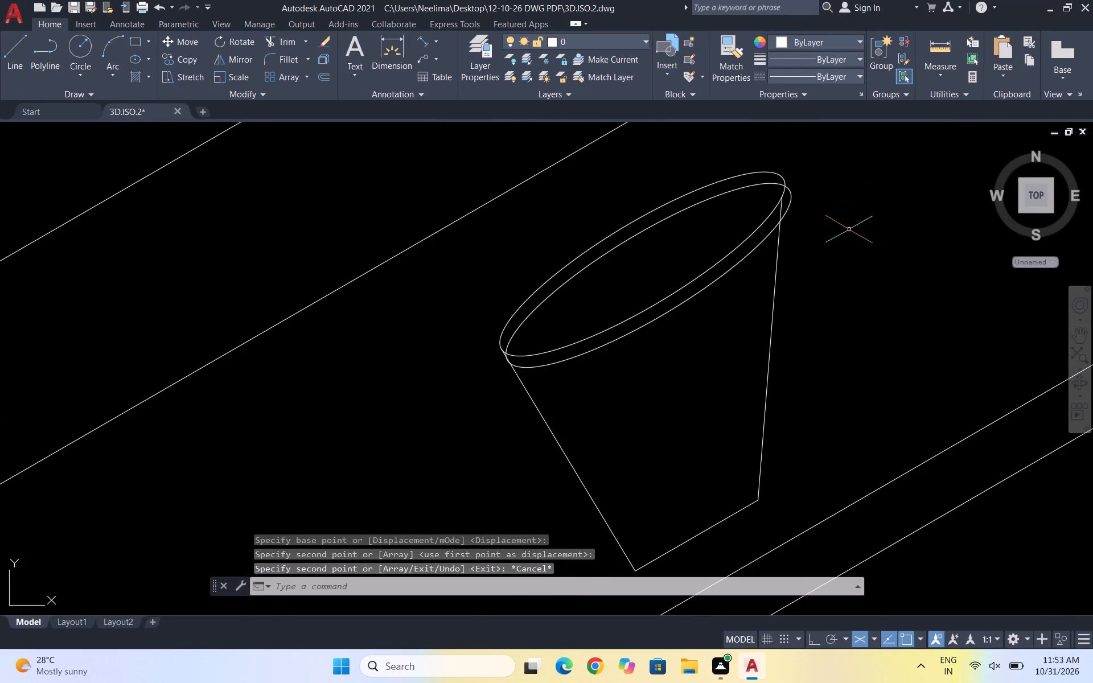
pyautogui.press('Escape')
pyautogui.write('TR')
pyautogui.press('Return')
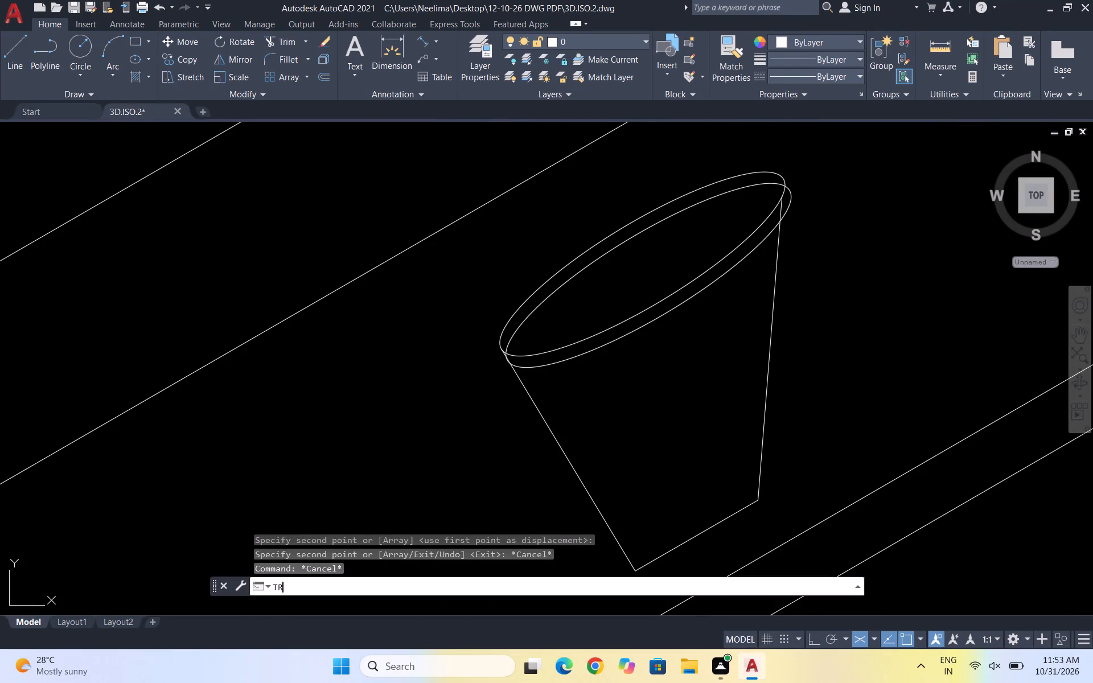
pyautogui.click(793, 194)
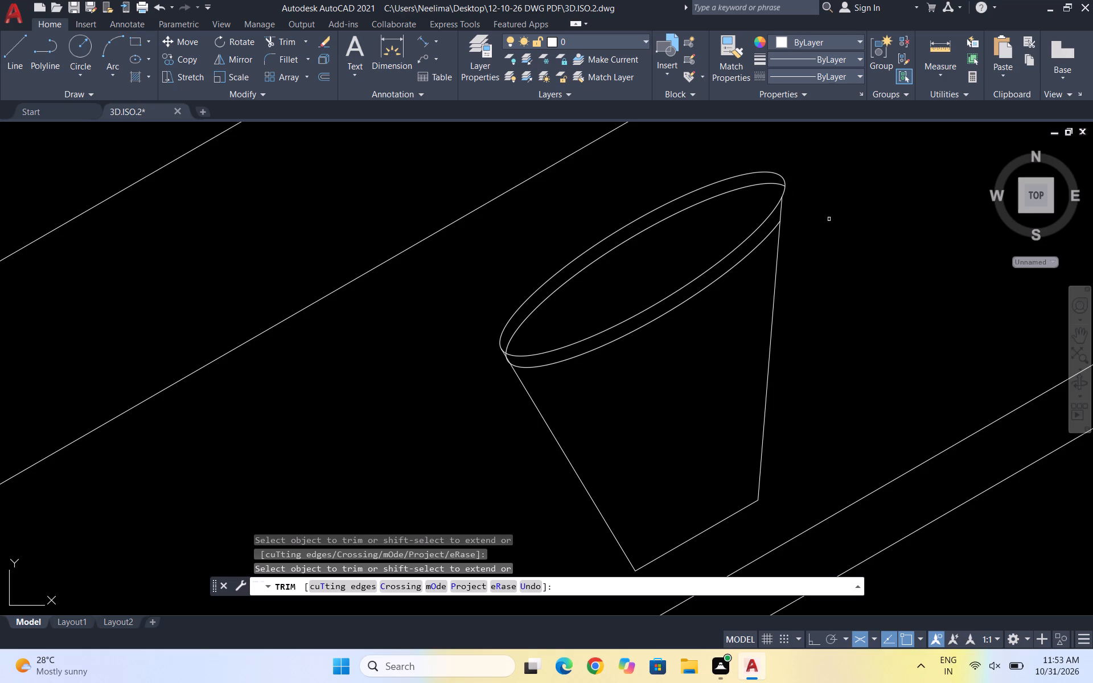
pyautogui.scroll(-3, 794, 193)
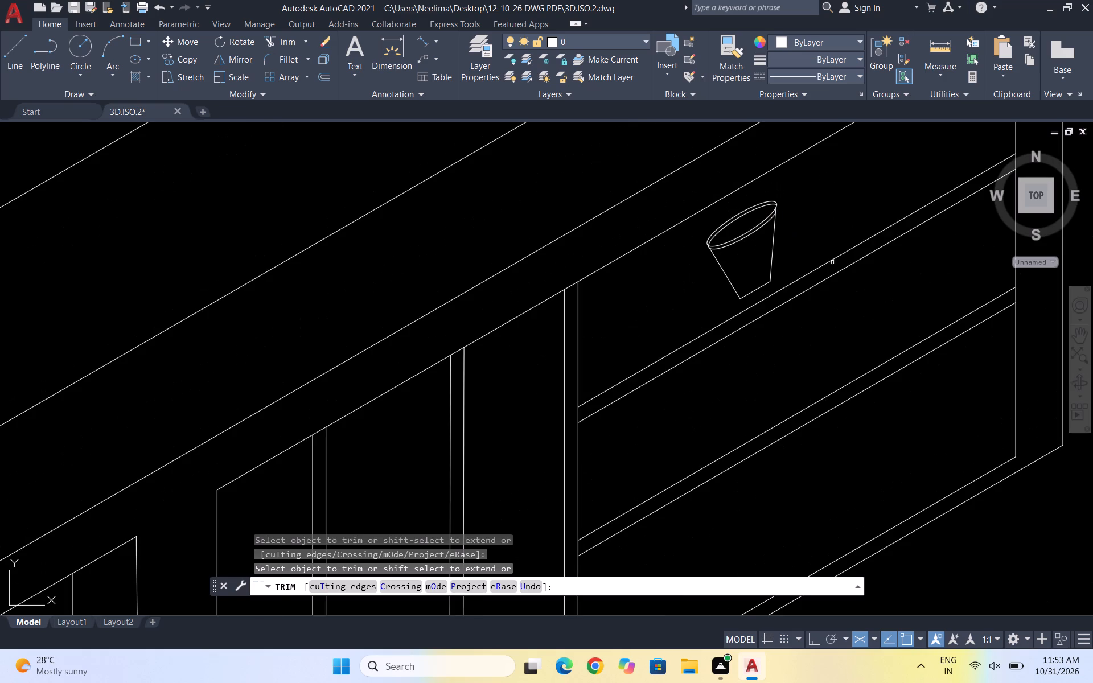
pyautogui.press('Escape')
pyautogui.press('Escape')
pyautogui.press('Escape')
pyautogui.press('Escape')
pyautogui.press('Escape')
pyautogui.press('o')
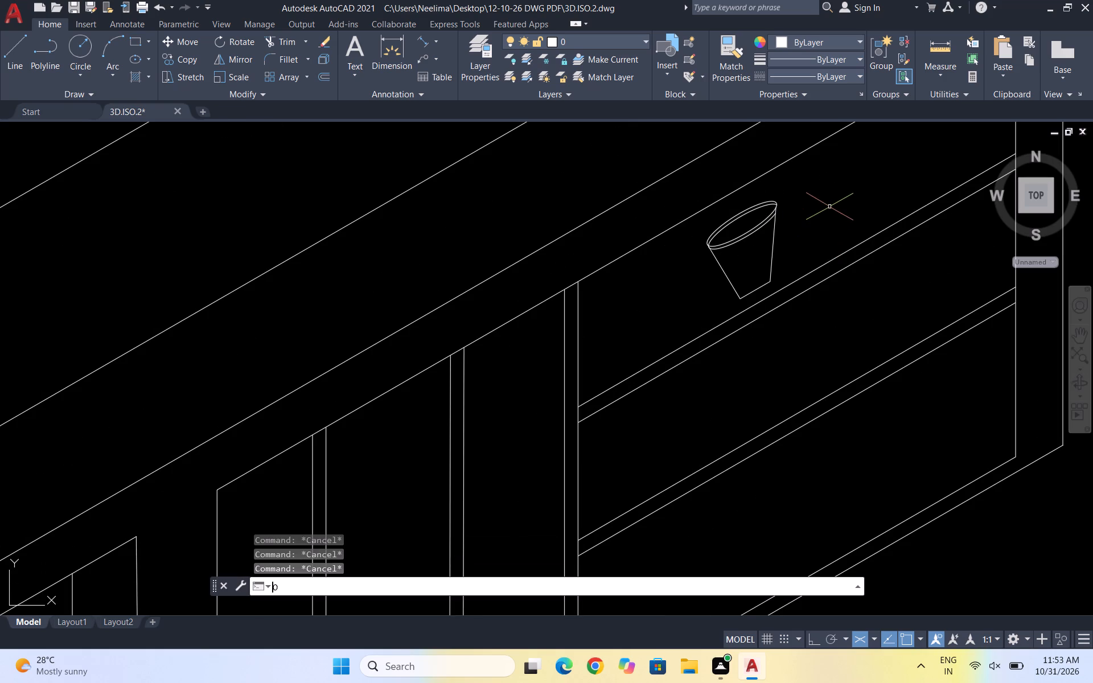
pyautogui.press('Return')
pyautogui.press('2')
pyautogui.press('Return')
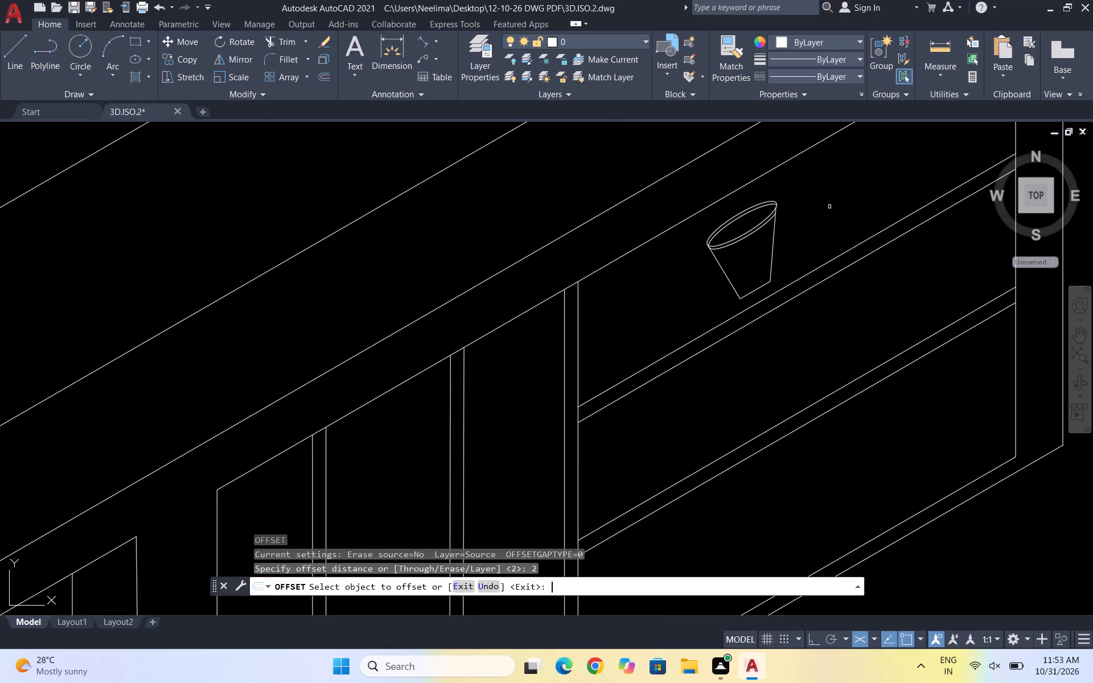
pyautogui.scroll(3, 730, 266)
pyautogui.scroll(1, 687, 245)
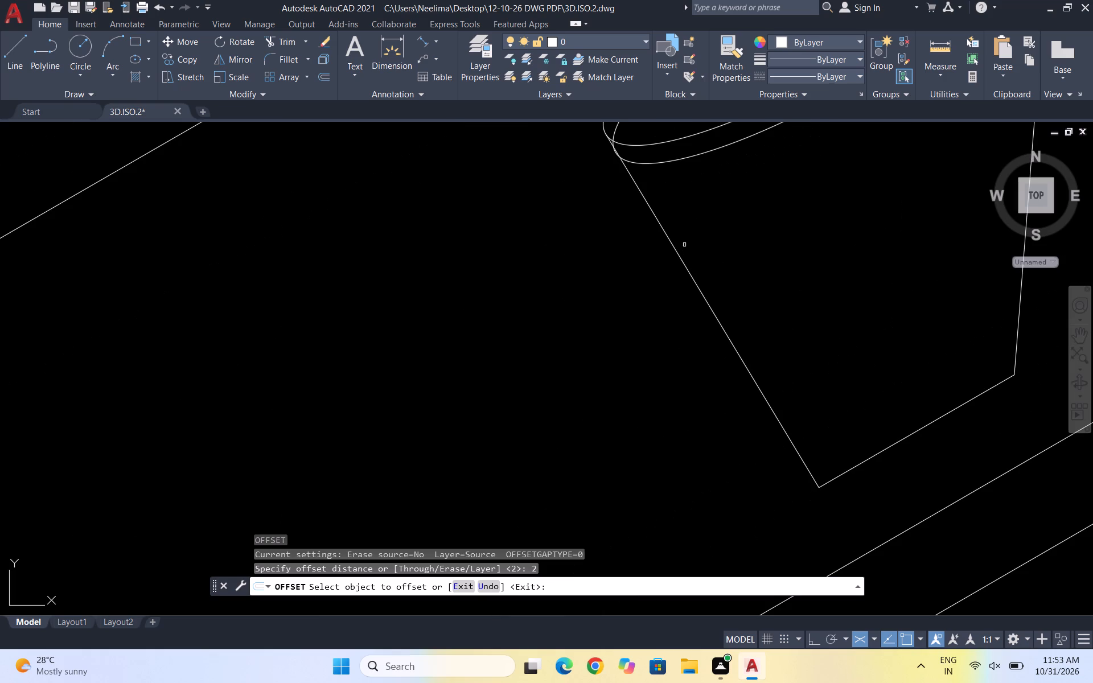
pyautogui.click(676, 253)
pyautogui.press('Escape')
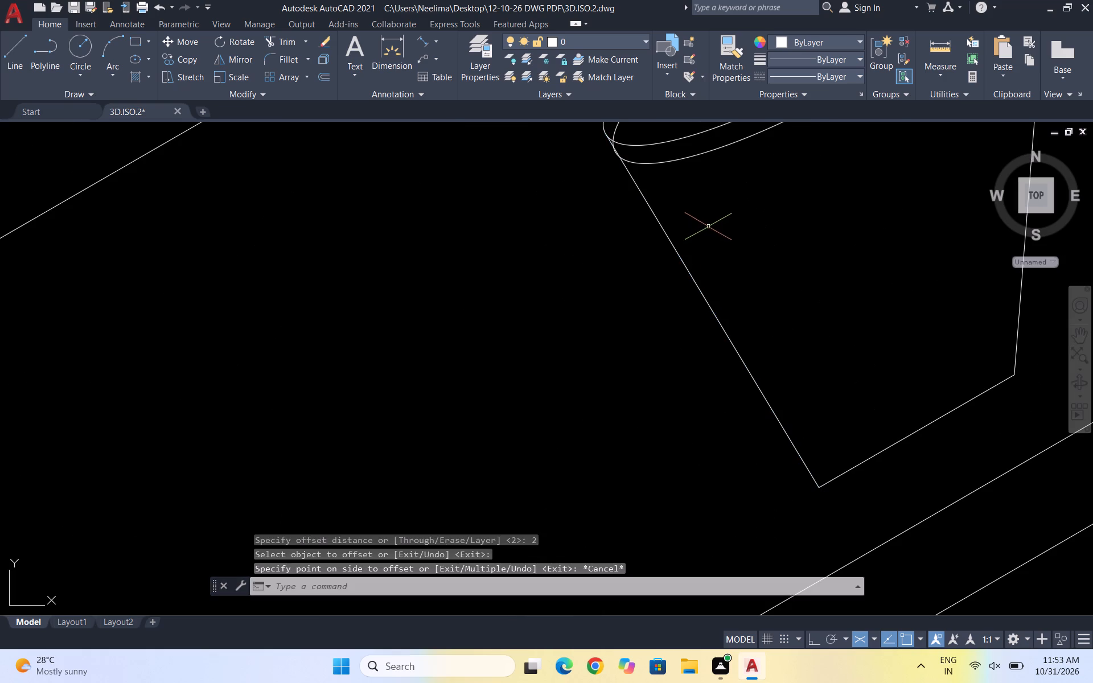
# Copy the container's left slanted line slightly inward along the bottom edge, starting from its lower end.
pyautogui.moveTo(701, 242); pyautogui.dragTo(623, 276)
pyautogui.click(602, 290)
pyautogui.write('CO')
pyautogui.press('Return')
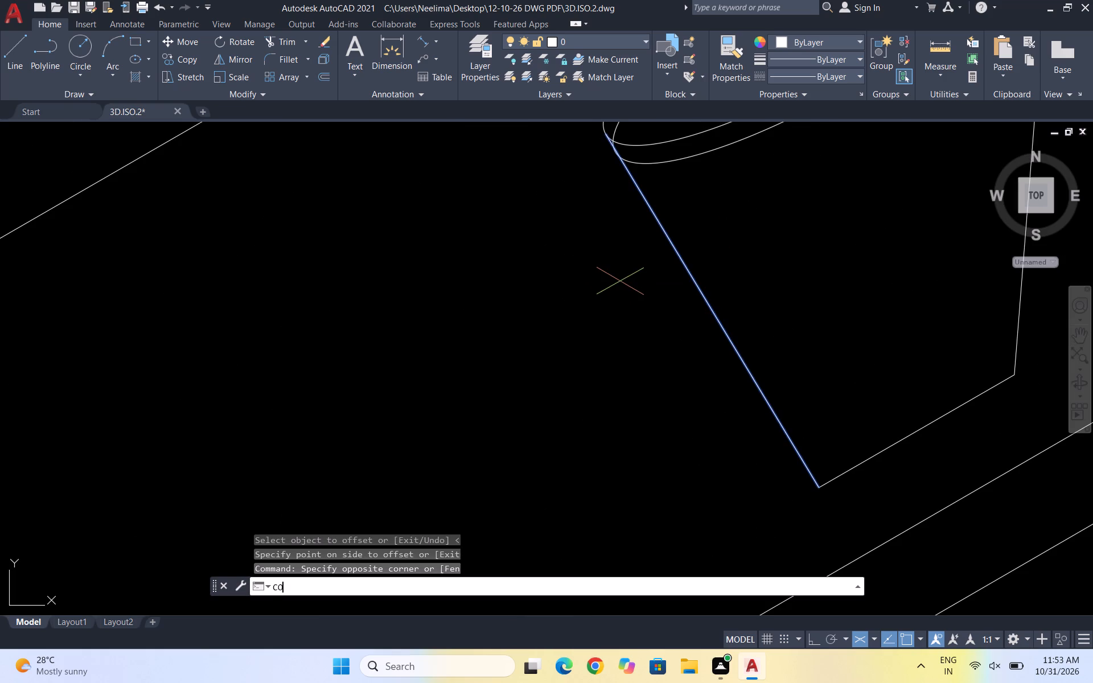
pyautogui.click(821, 484)
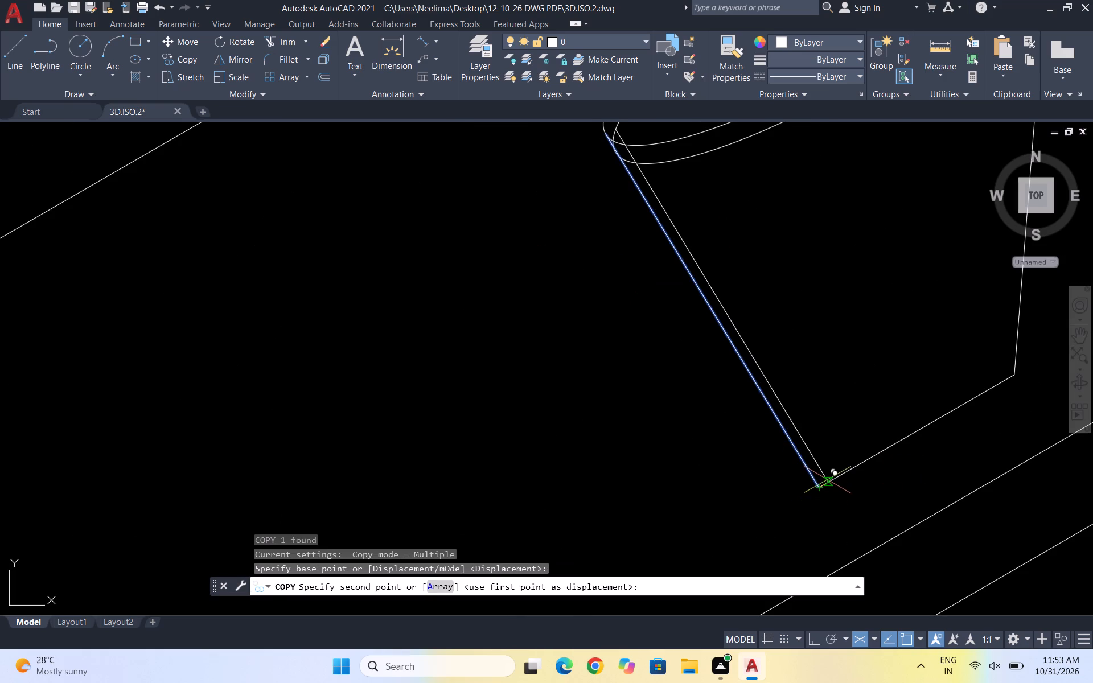
pyautogui.click(827, 479)
pyautogui.press('Escape')
pyautogui.scroll(-2, 765, 467)
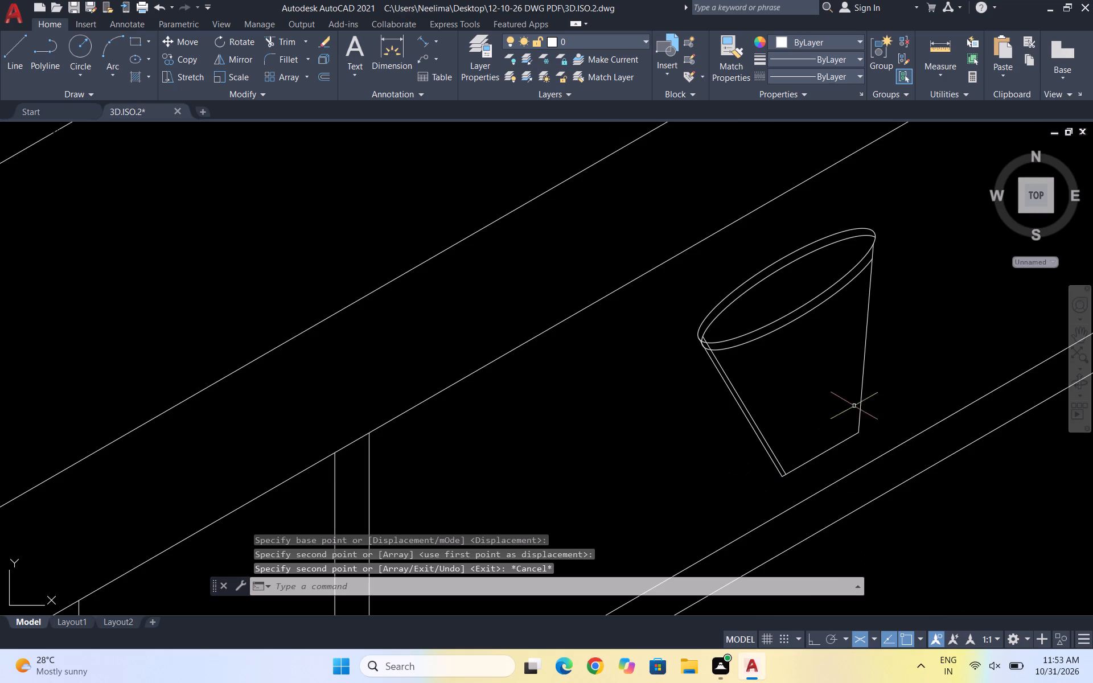
# Copy the container's right slanted line slightly inward along the bottom edge, starting from its lower end.
pyautogui.click(888, 379)
pyautogui.click(853, 346)
pyautogui.write('CO')
pyautogui.press('Return')
pyautogui.scroll(1, 852, 452)
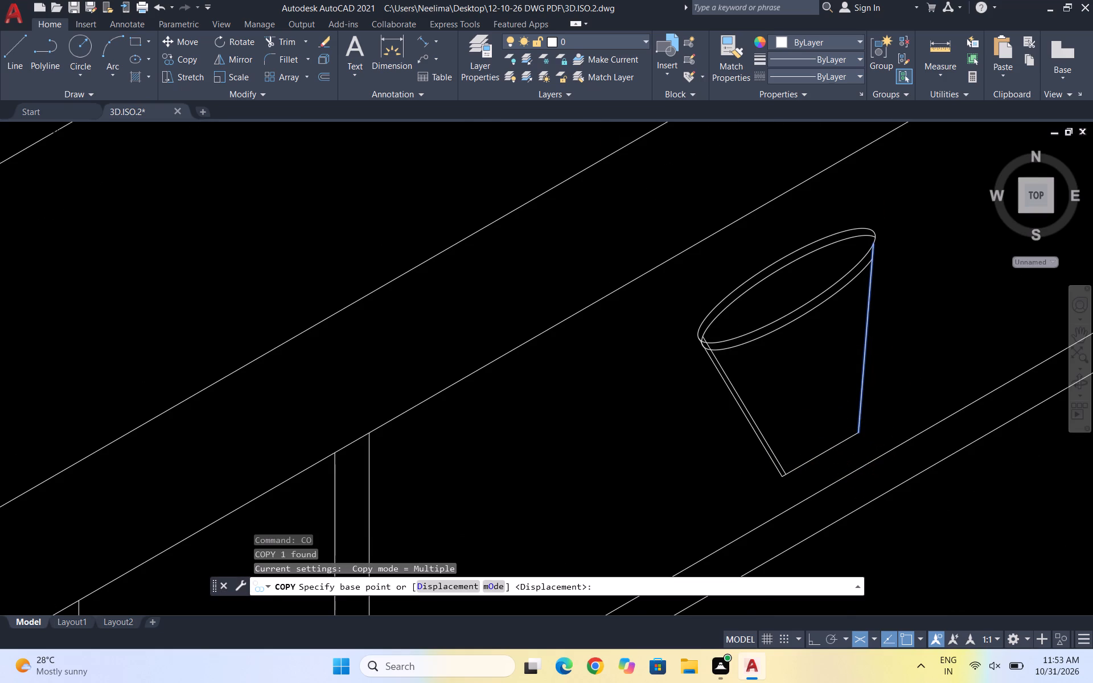
pyautogui.scroll(1, 852, 452)
pyautogui.scroll(2, 869, 408)
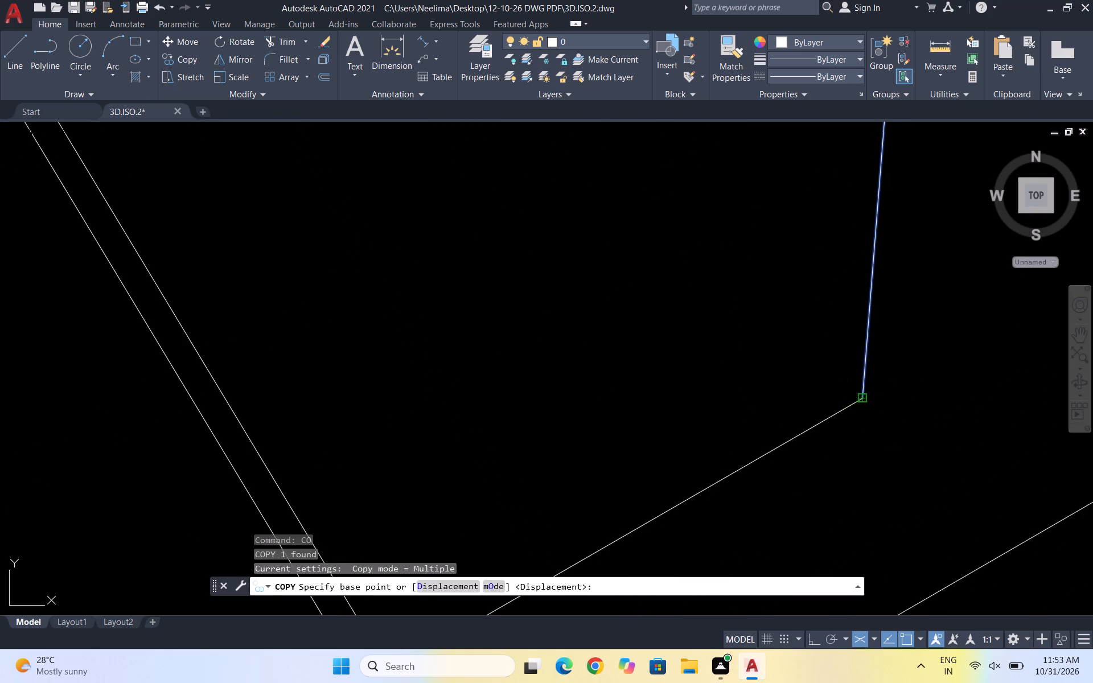
pyautogui.click(866, 396)
pyautogui.click(840, 409)
pyautogui.scroll(-3, 849, 401)
pyautogui.press('Escape')
pyautogui.scroll(-3, 884, 301)
pyautogui.scroll(3, 887, 258)
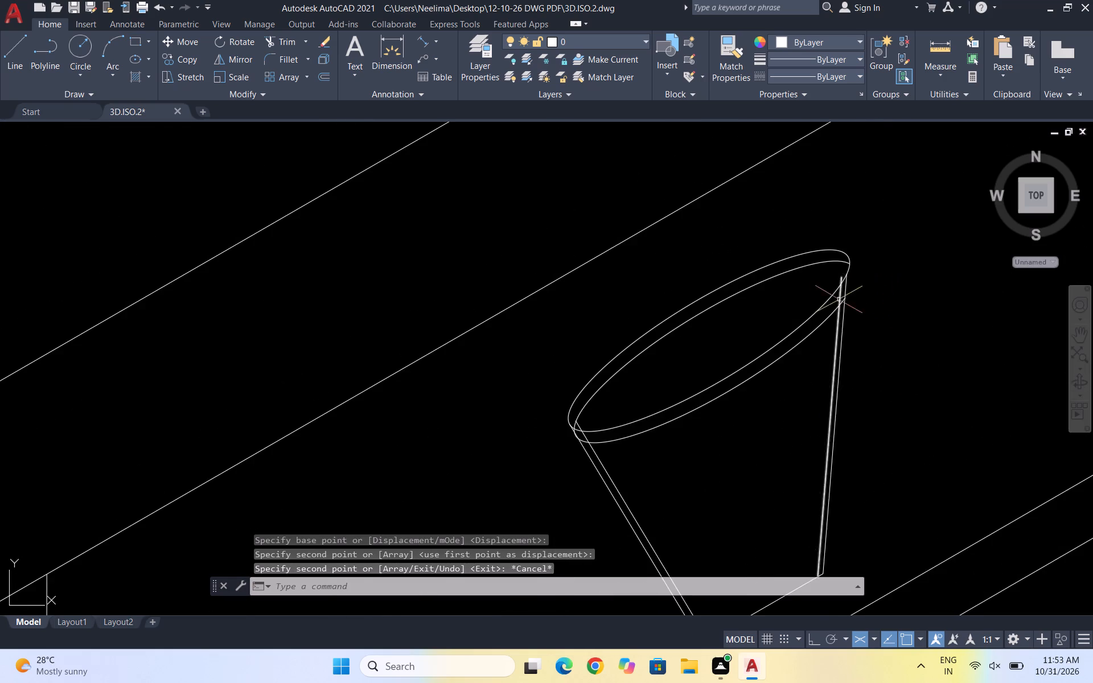
# Move the inner right slanted line a little further inward along the container's bottom edge.
pyautogui.scroll(3, 839, 299)
pyautogui.click(844, 278)
pyautogui.press('m')
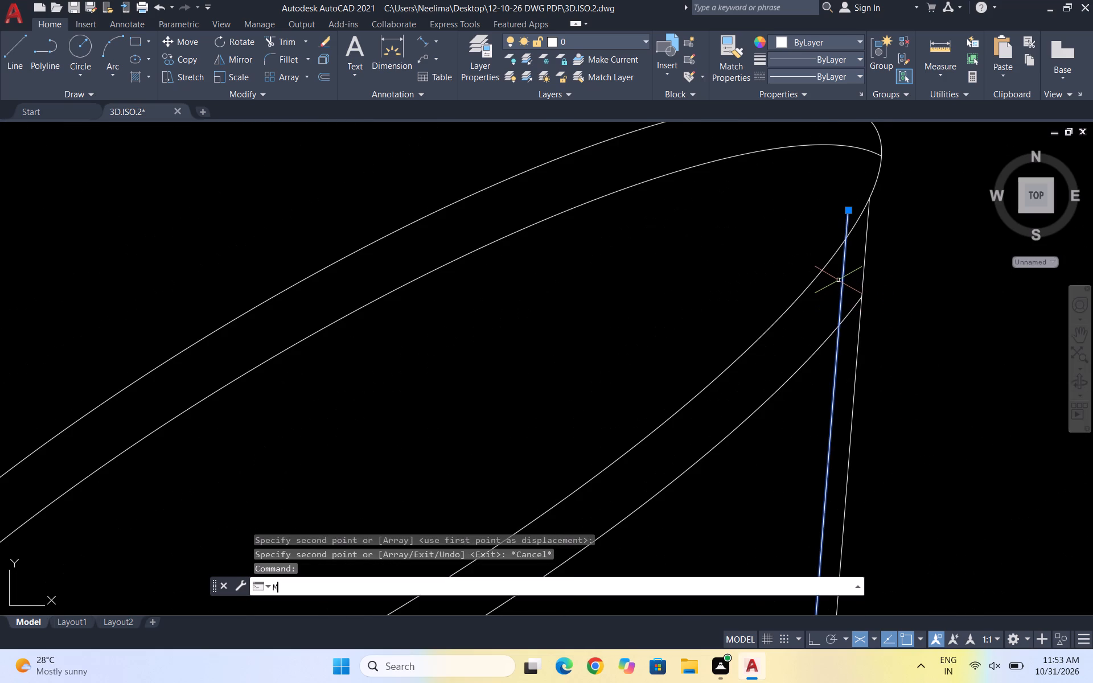
pyautogui.press('Return')
pyautogui.scroll(-4, 942, 203)
pyautogui.scroll(1, 917, 369)
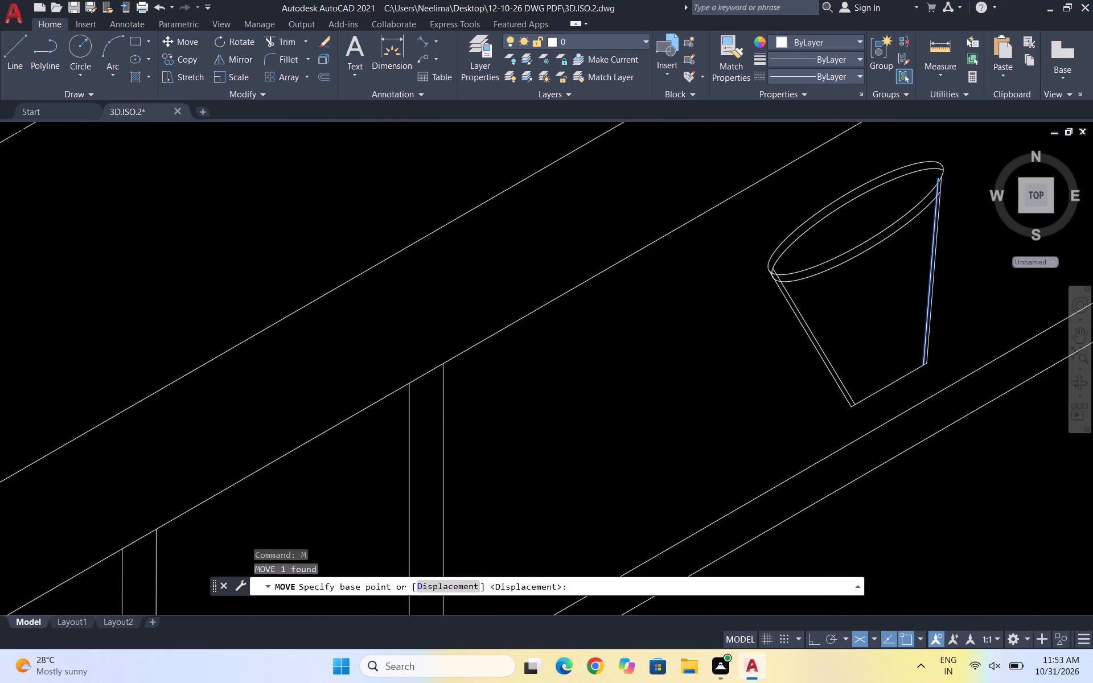
pyautogui.scroll(2, 917, 369)
pyautogui.scroll(2, 961, 348)
pyautogui.scroll(2, 899, 367)
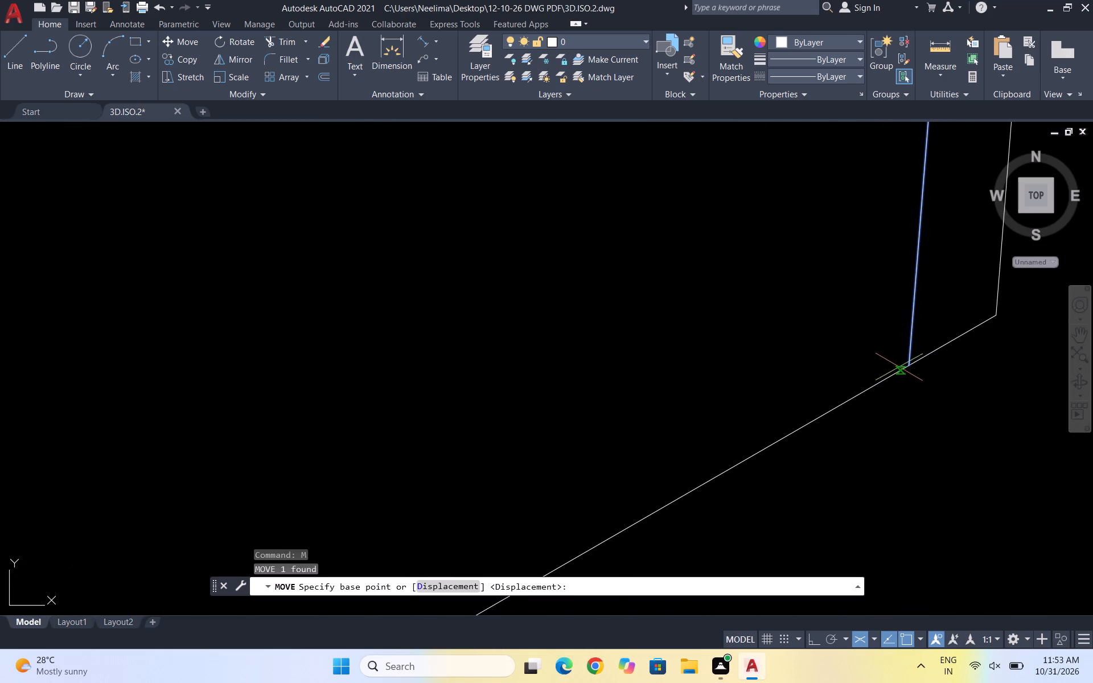
pyautogui.click(906, 366)
pyautogui.click(889, 374)
pyautogui.scroll(-4, 931, 353)
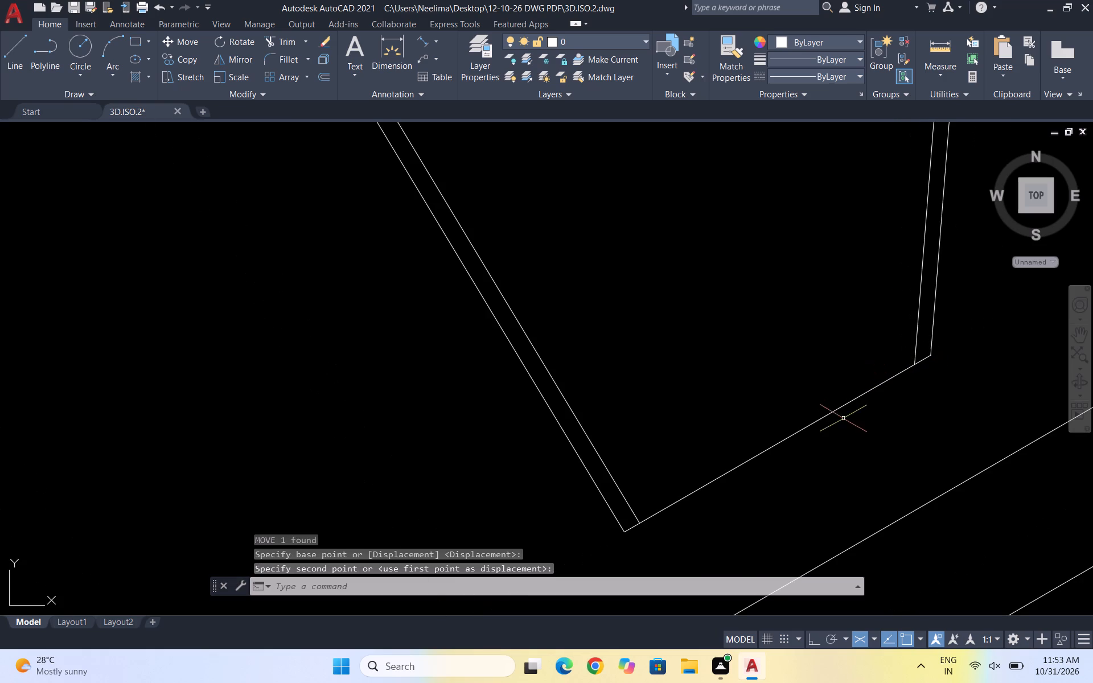
pyautogui.press('Escape')
pyautogui.press('Escape')
pyautogui.scroll(-4, 848, 403)
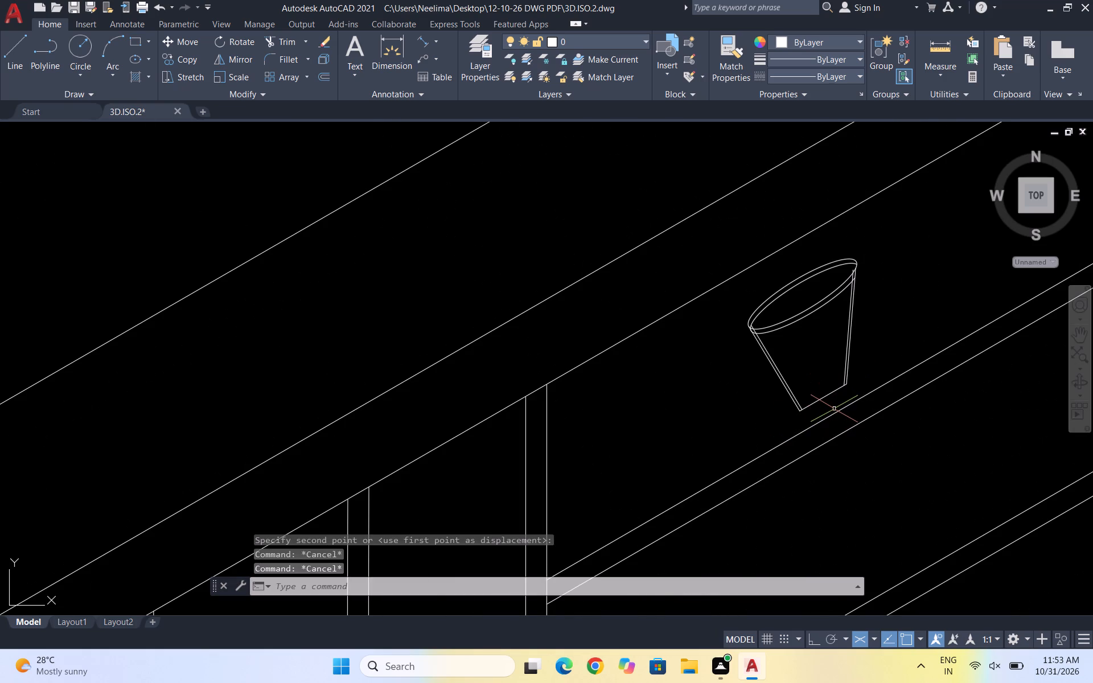
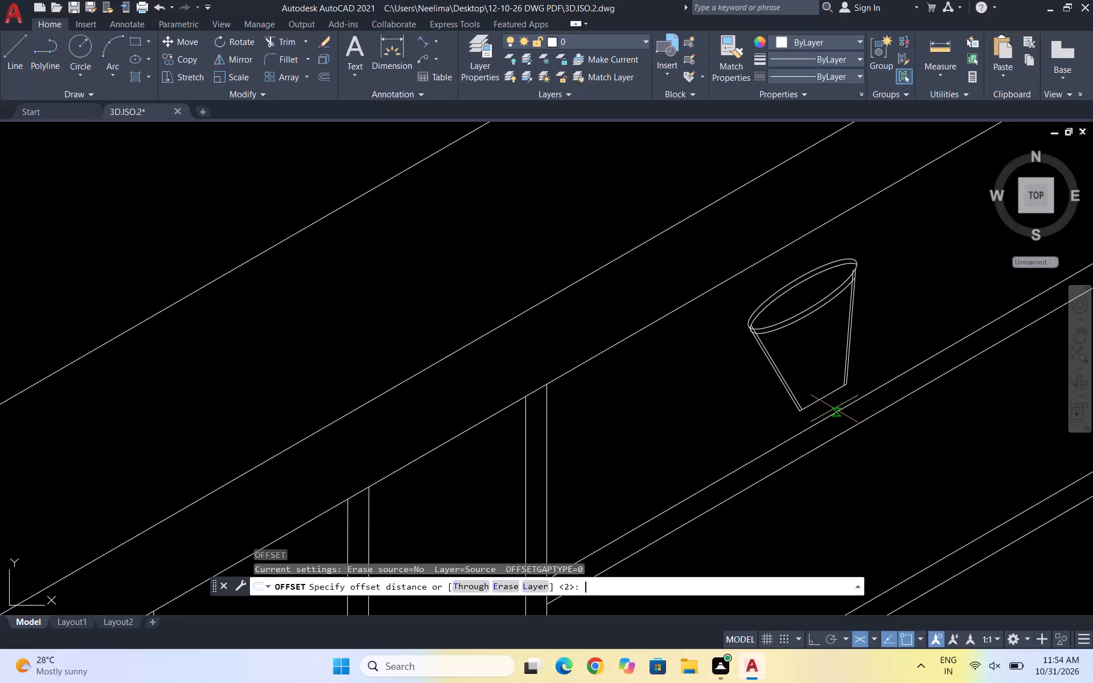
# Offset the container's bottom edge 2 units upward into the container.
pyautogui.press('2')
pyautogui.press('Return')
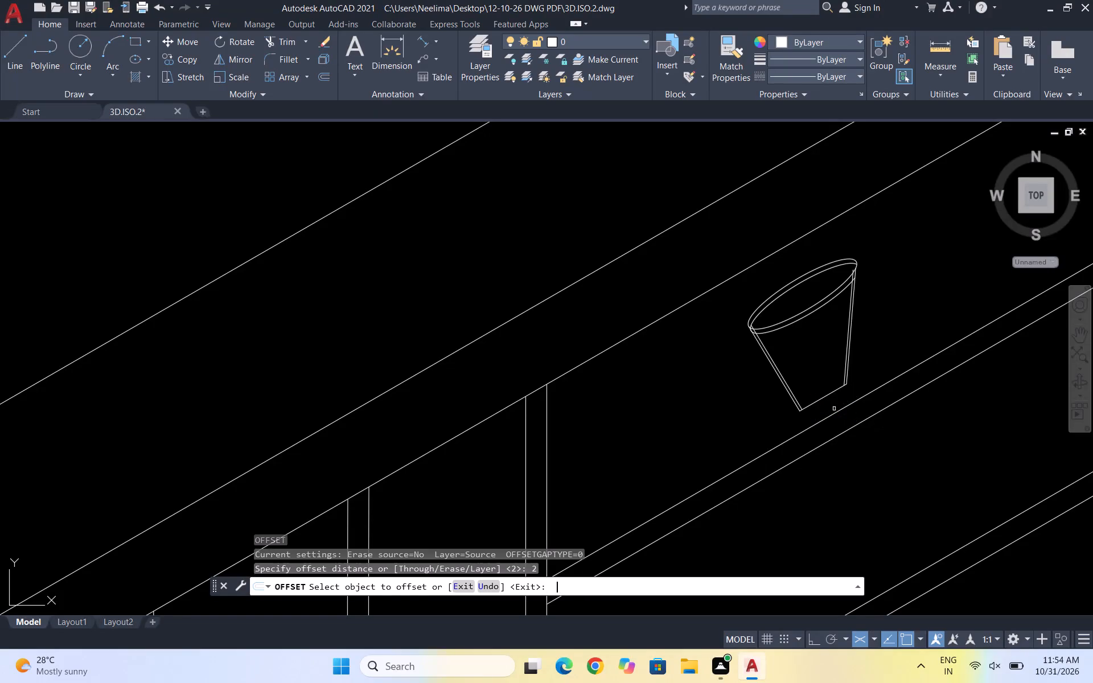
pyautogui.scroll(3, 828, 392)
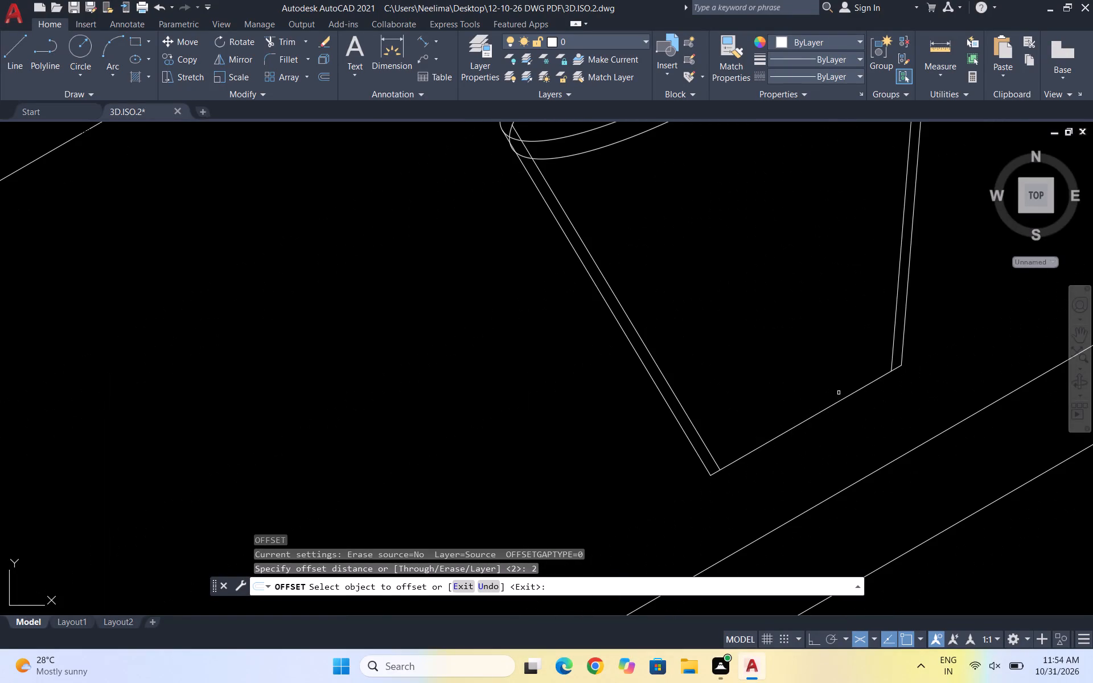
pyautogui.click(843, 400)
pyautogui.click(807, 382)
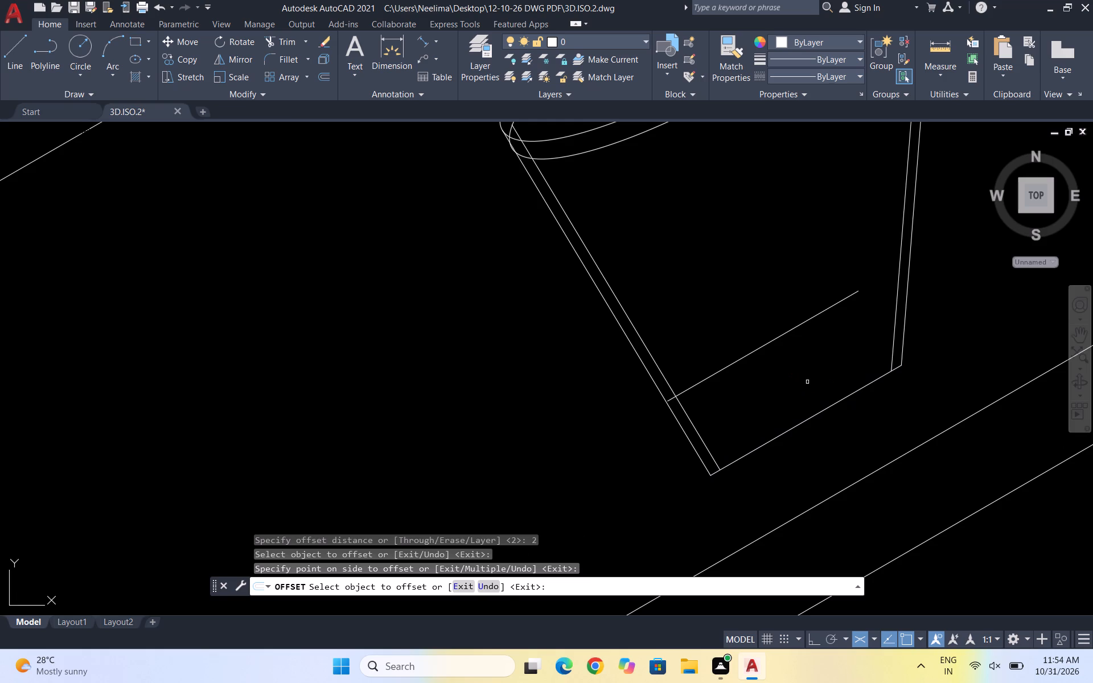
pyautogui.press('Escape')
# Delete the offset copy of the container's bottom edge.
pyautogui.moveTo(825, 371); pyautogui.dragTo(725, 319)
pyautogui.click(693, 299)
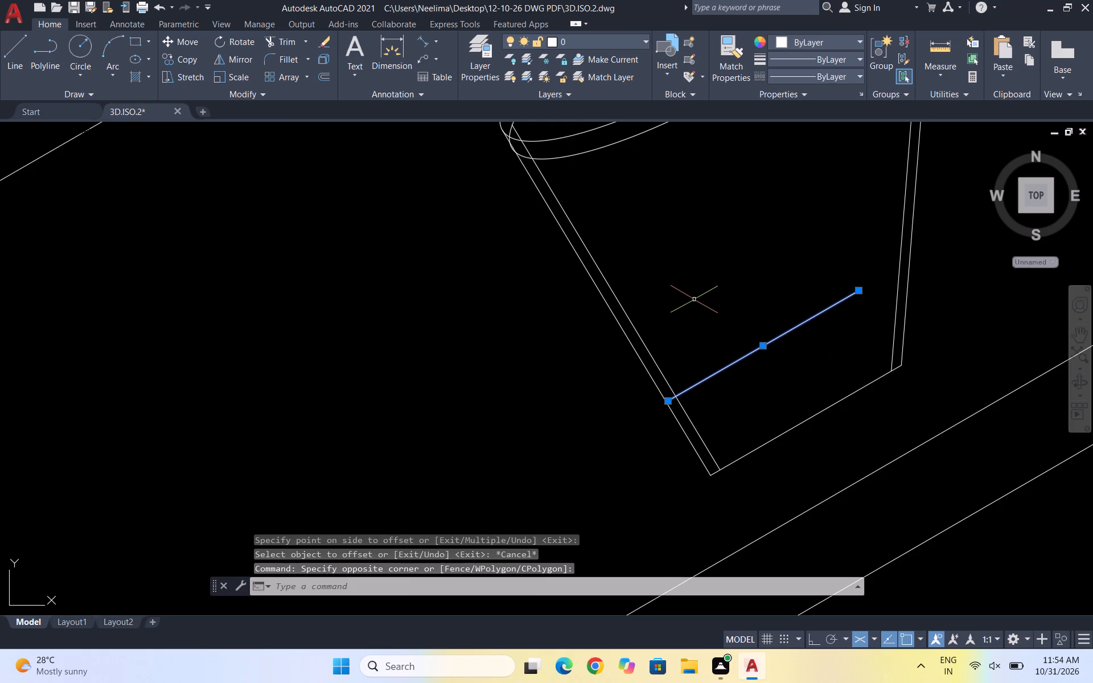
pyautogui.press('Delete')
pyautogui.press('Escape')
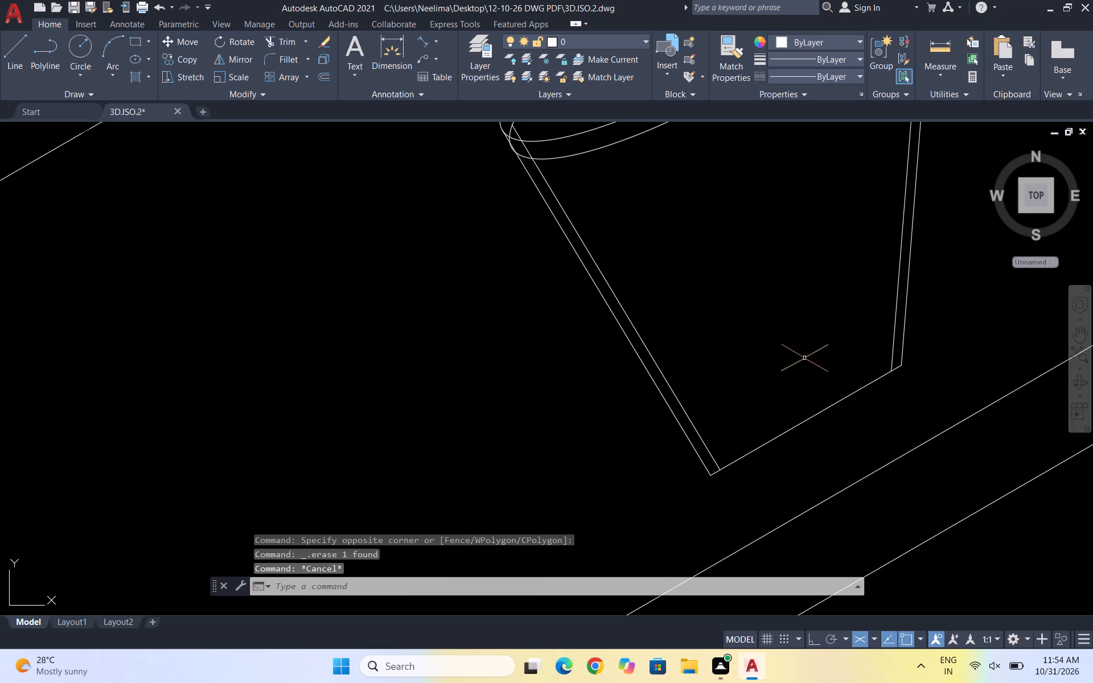
# Copy the container's bottom edge slightly upward along the left slanted line, starting from its lower-left corner.
pyautogui.click(833, 402)
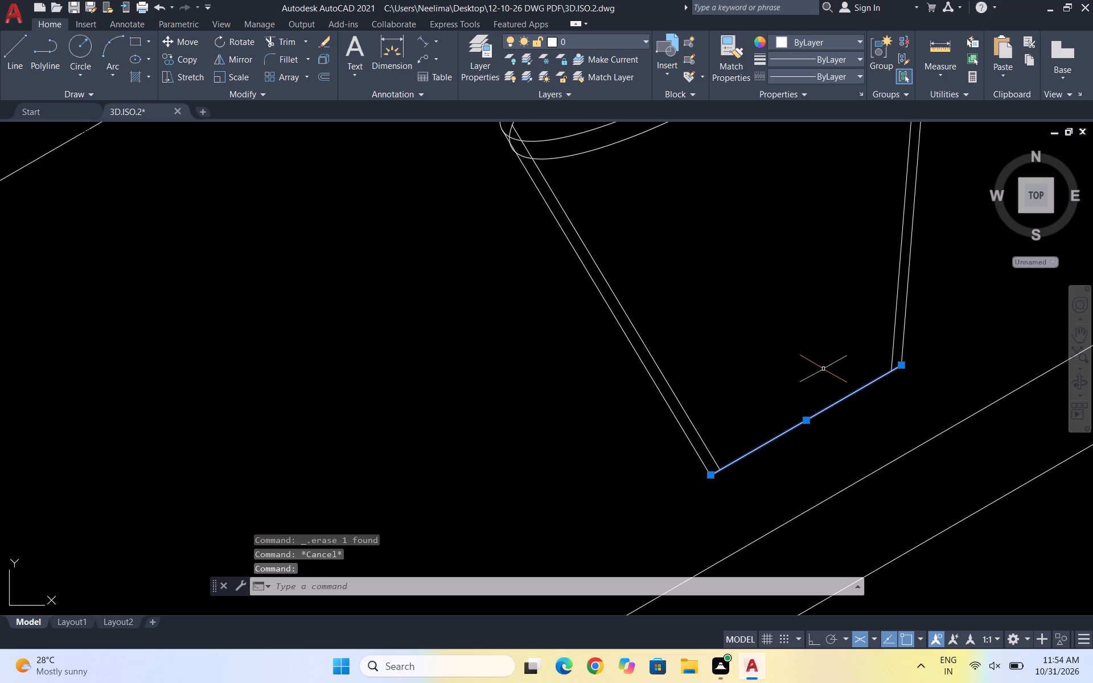
pyautogui.write('CO')
pyautogui.press('Return')
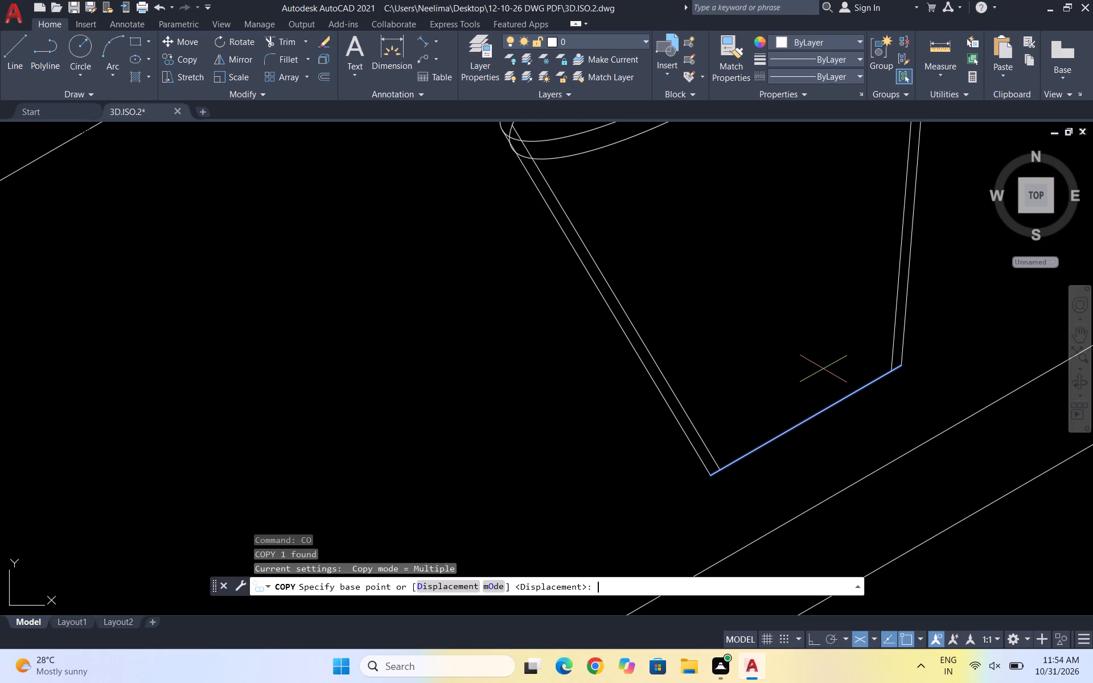
pyautogui.scroll(2, 702, 484)
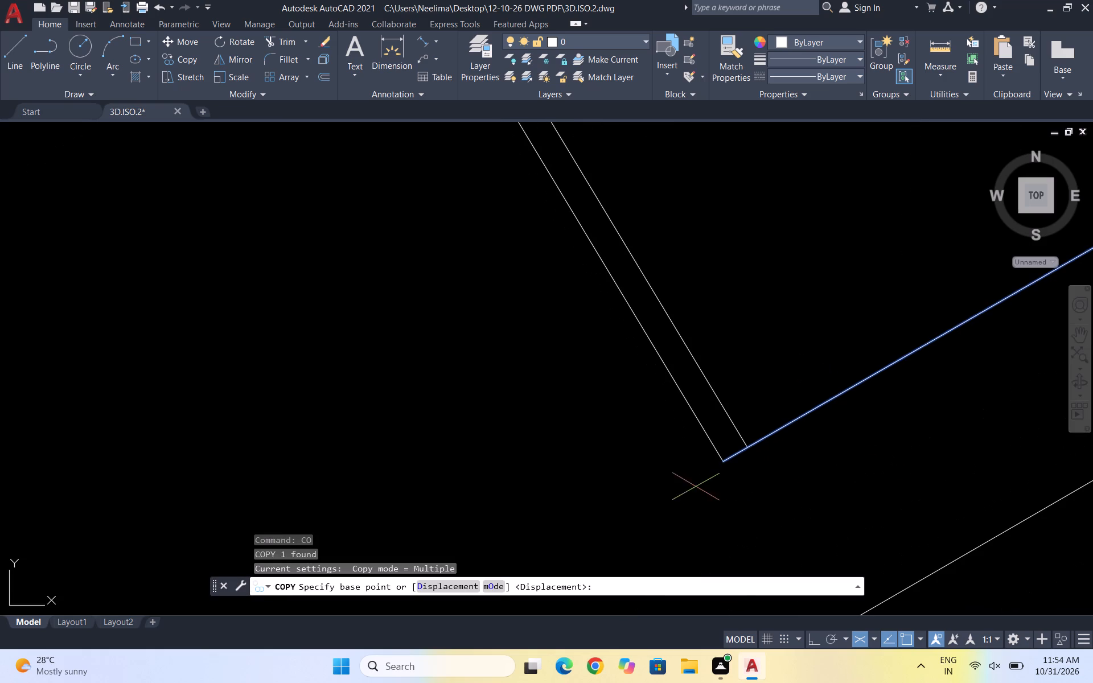
pyautogui.click(721, 460)
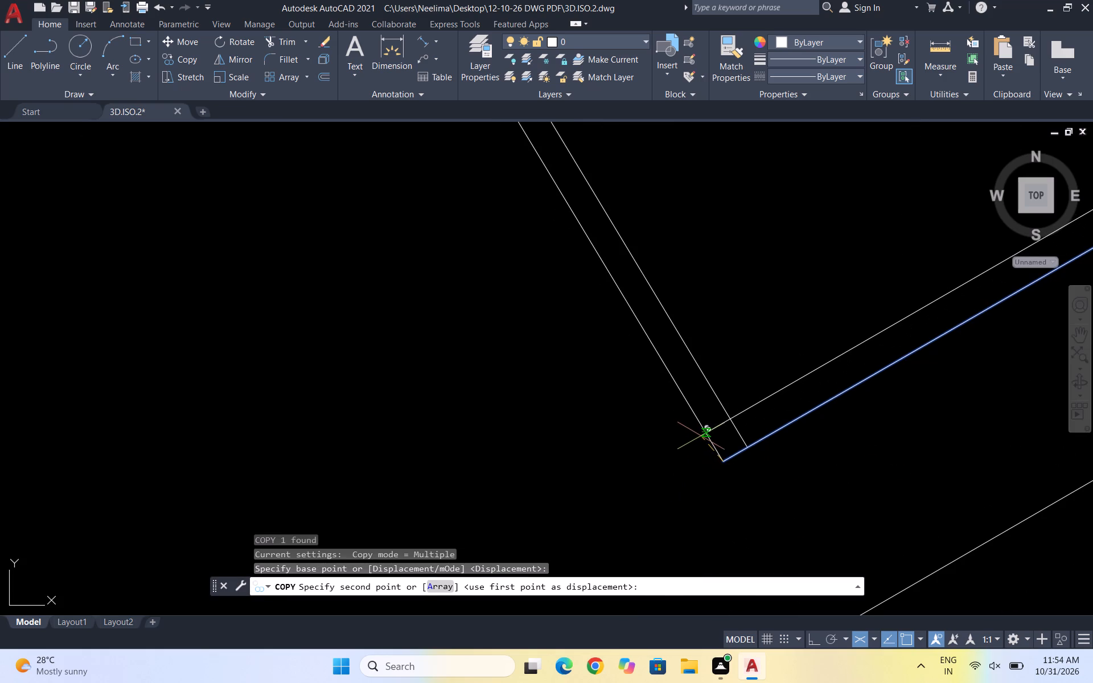
pyautogui.click(701, 436)
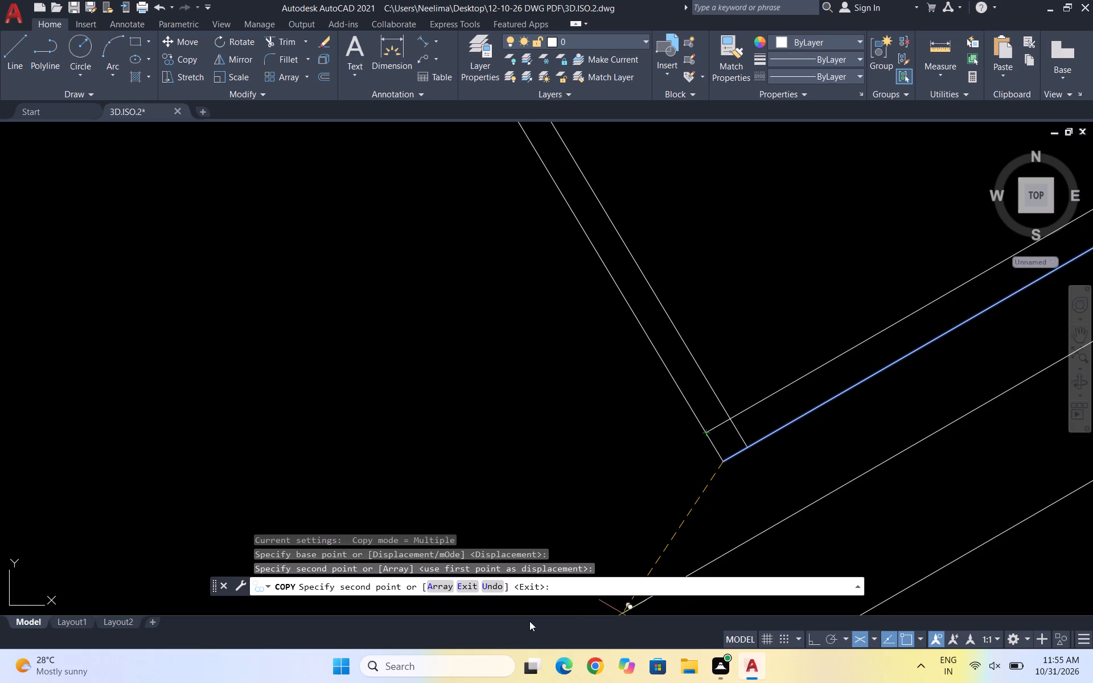
pyautogui.press('Escape')
# Trim the inner right slanted line where it protrudes past the container's rim.
pyautogui.scroll(-3, 470, 505)
pyautogui.scroll(-2, 410, 561)
pyautogui.scroll(-1, 305, 682)
pyautogui.scroll(-2, 240, 682)
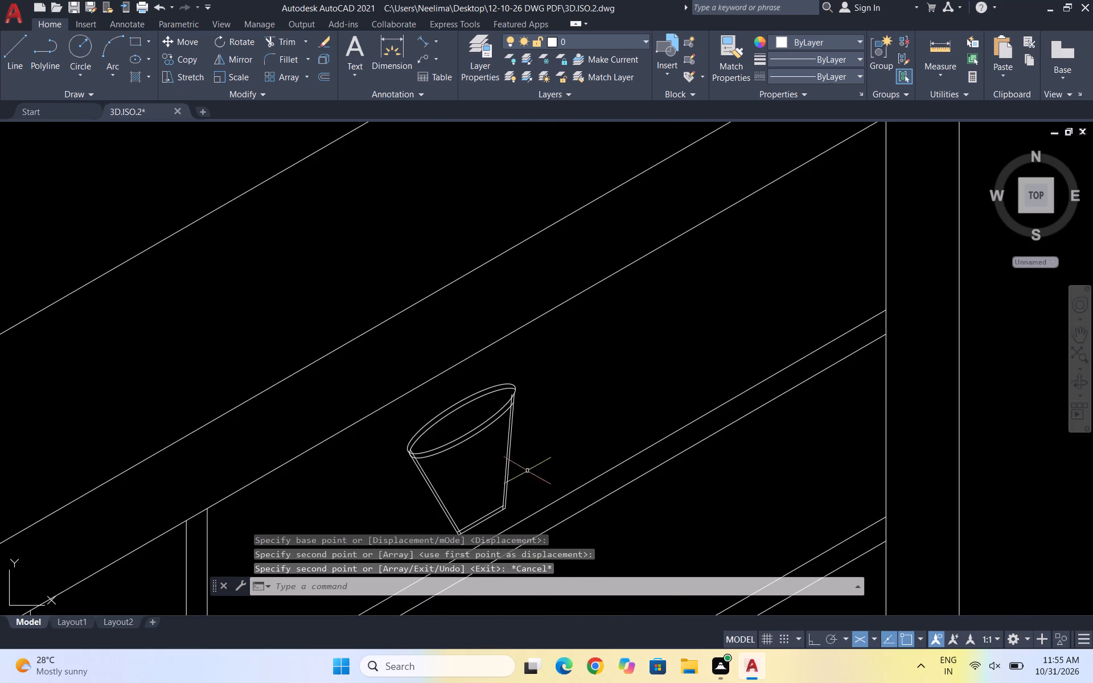
pyautogui.scroll(3, 533, 443)
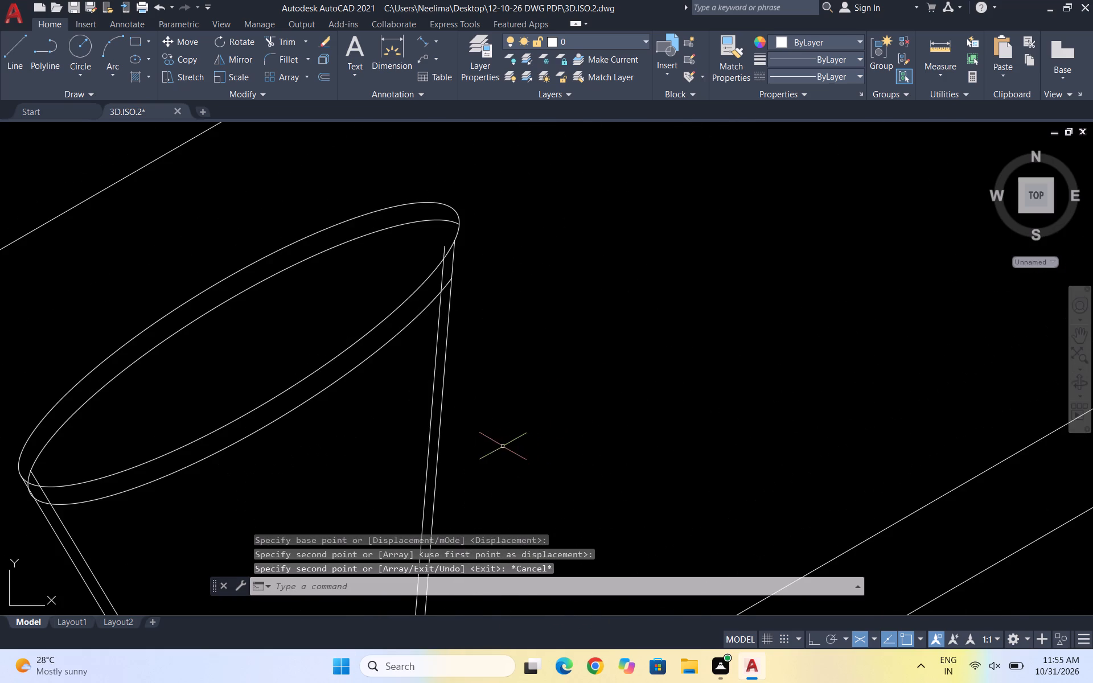
pyautogui.scroll(-1, 660, 425)
pyautogui.scroll(3, 534, 343)
pyautogui.press('Escape')
pyautogui.press('Escape')
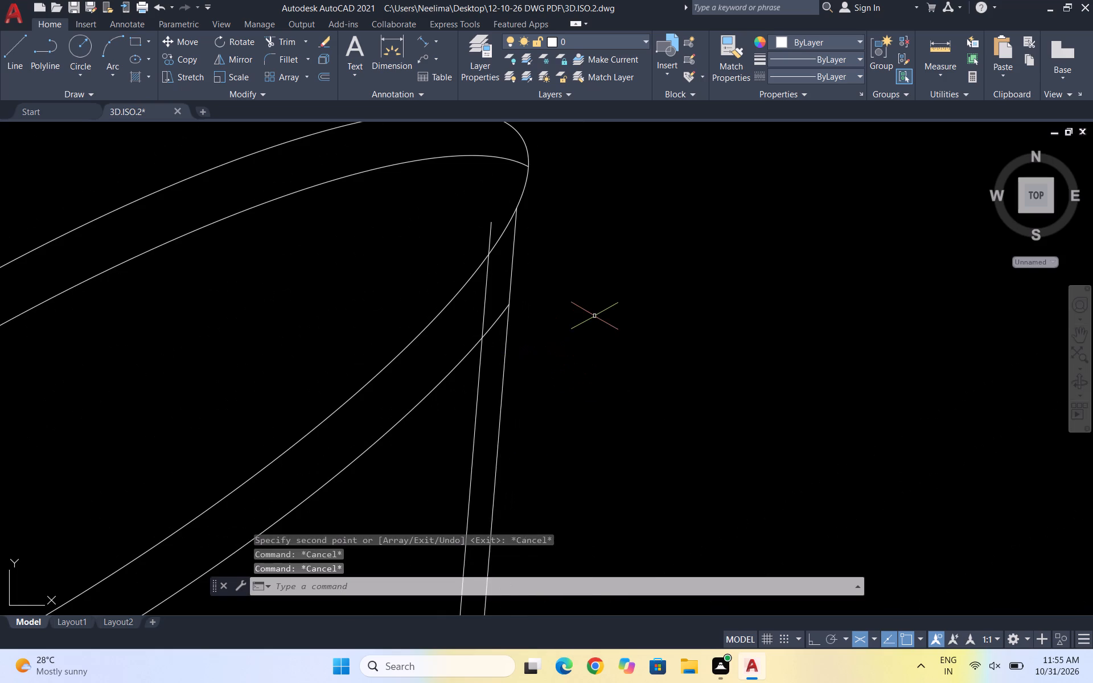
pyautogui.write('TR')
pyautogui.press('Return')
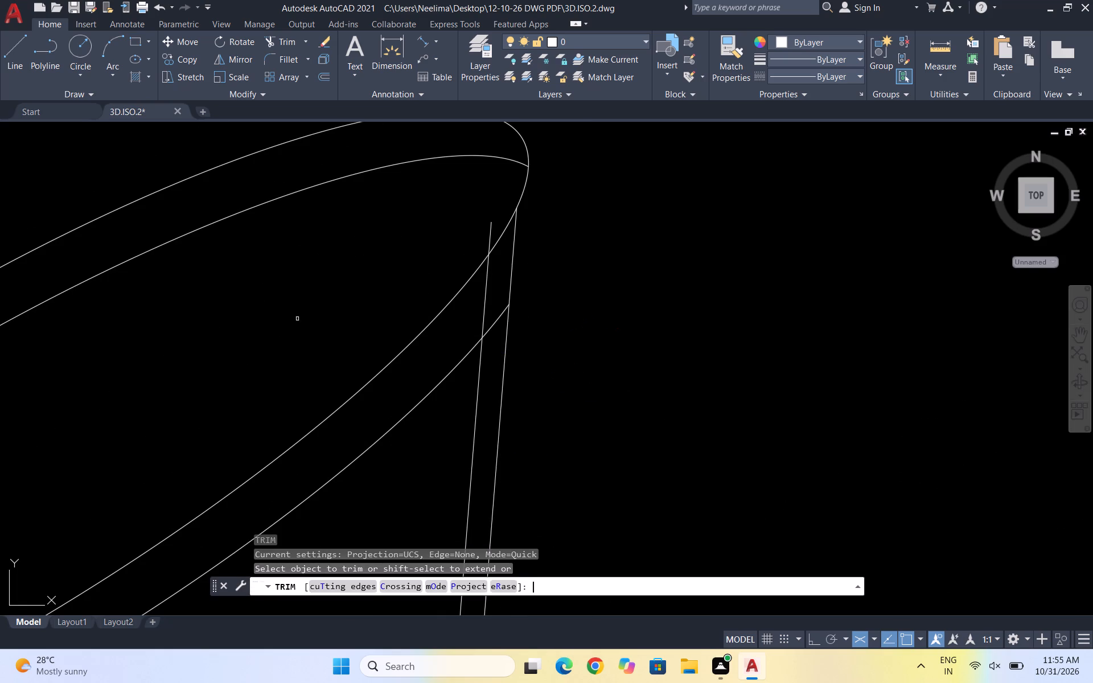
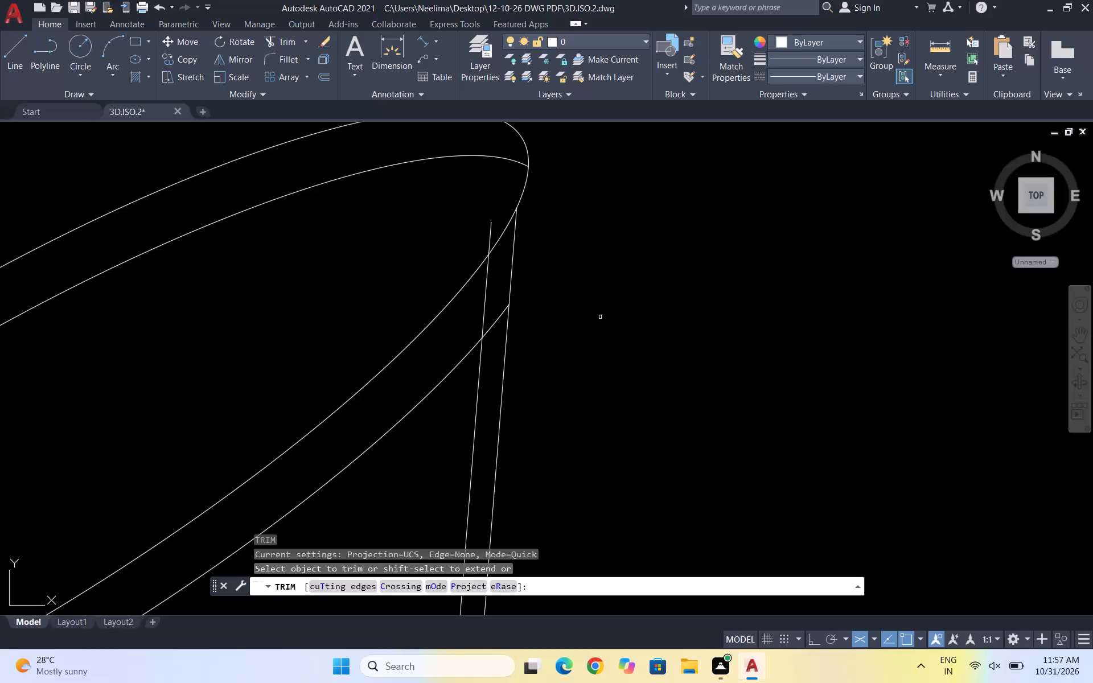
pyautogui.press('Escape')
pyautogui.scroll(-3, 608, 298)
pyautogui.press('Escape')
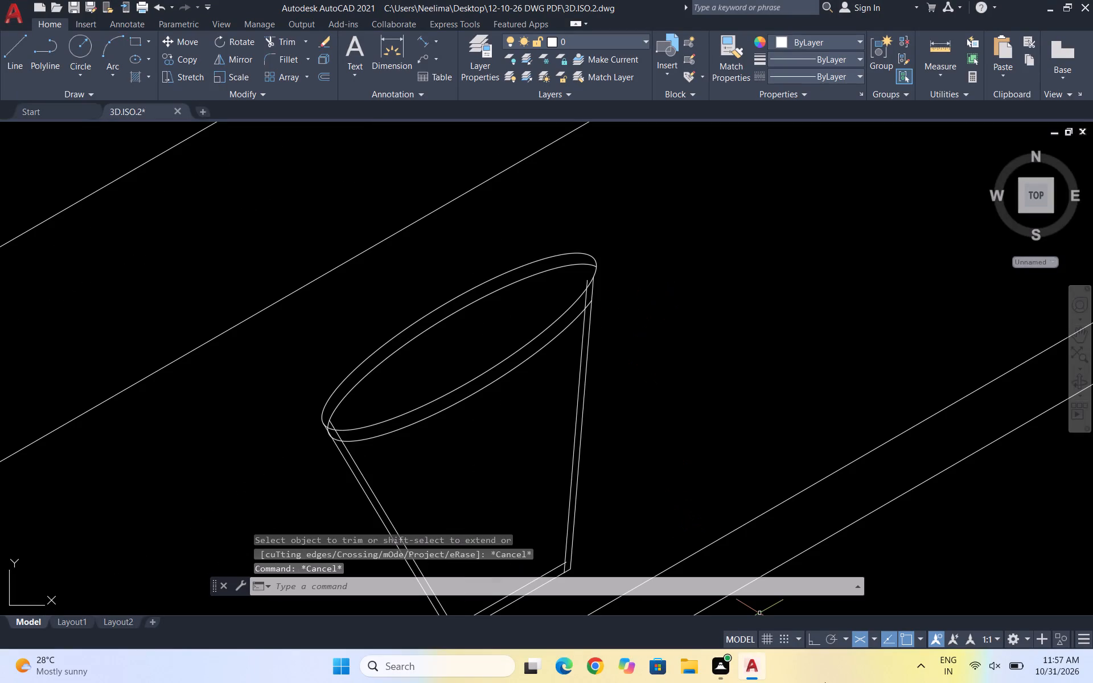
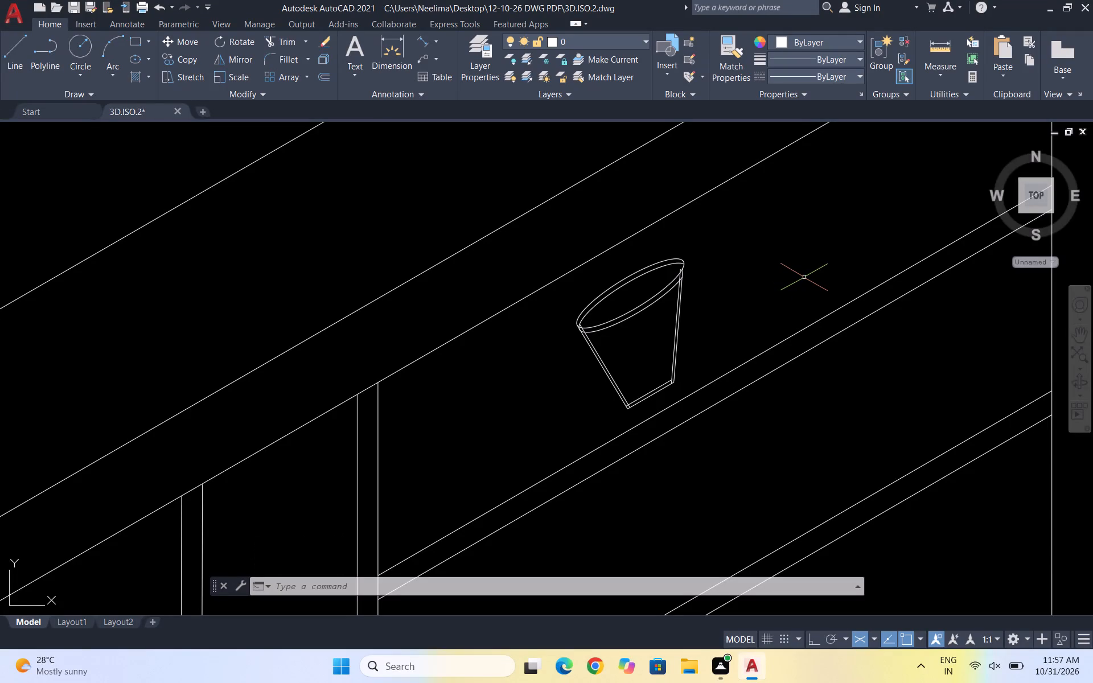
# Trim the inner right side line above the lower rim curve and the rim piece between the container's right side lines.
pyautogui.write('TR\\')
pyautogui.press('Return')
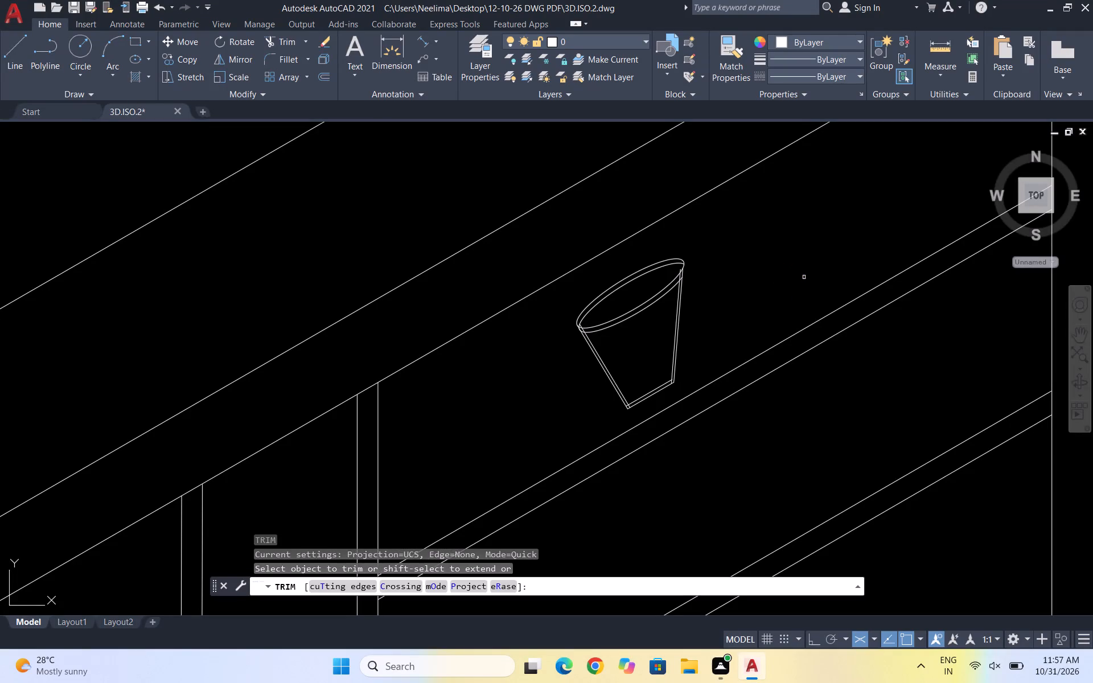
pyautogui.scroll(3, 697, 257)
pyautogui.scroll(3, 623, 323)
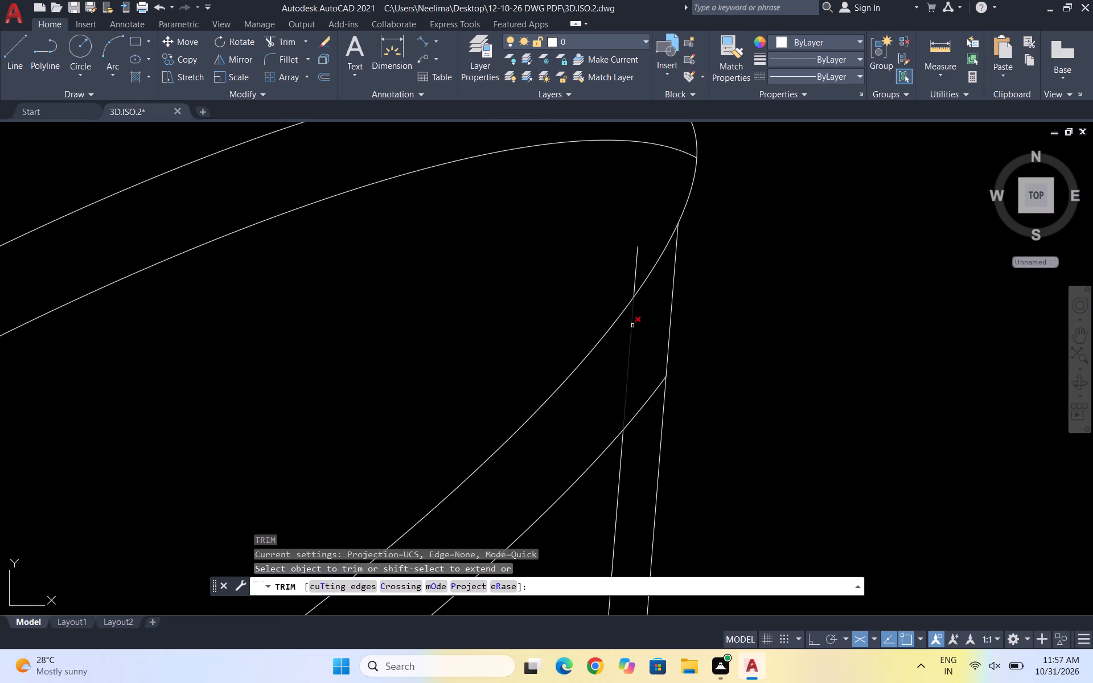
pyautogui.click(633, 326)
pyautogui.click(635, 263)
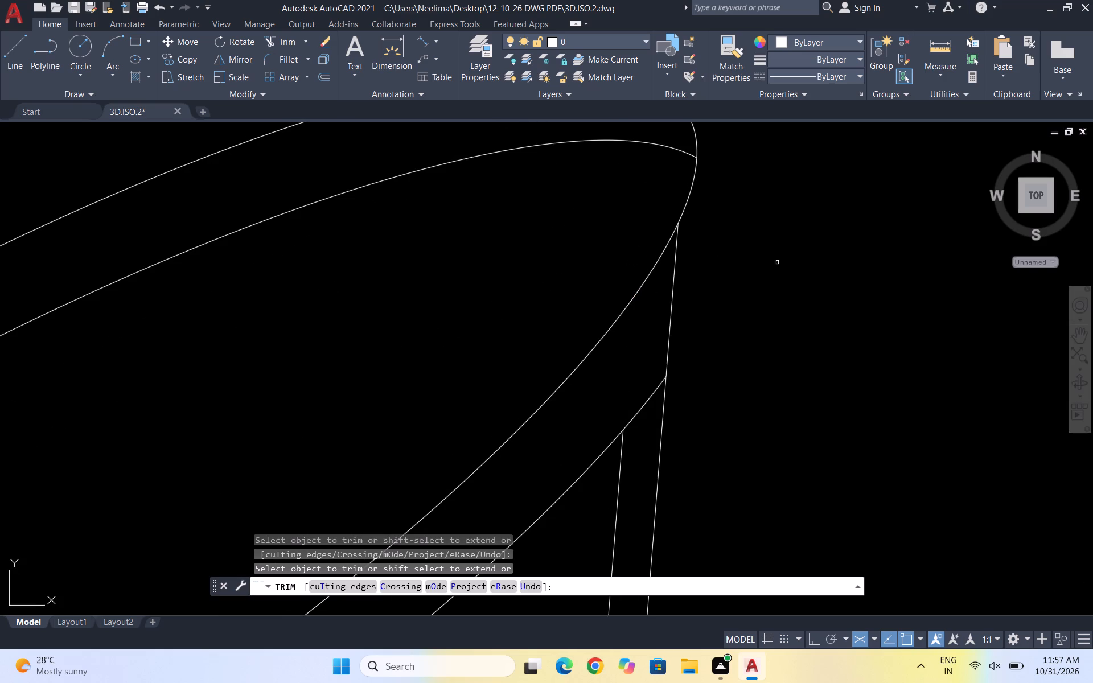
pyautogui.click(642, 408)
pyautogui.scroll(-3, 729, 310)
pyautogui.scroll(-1, 819, 289)
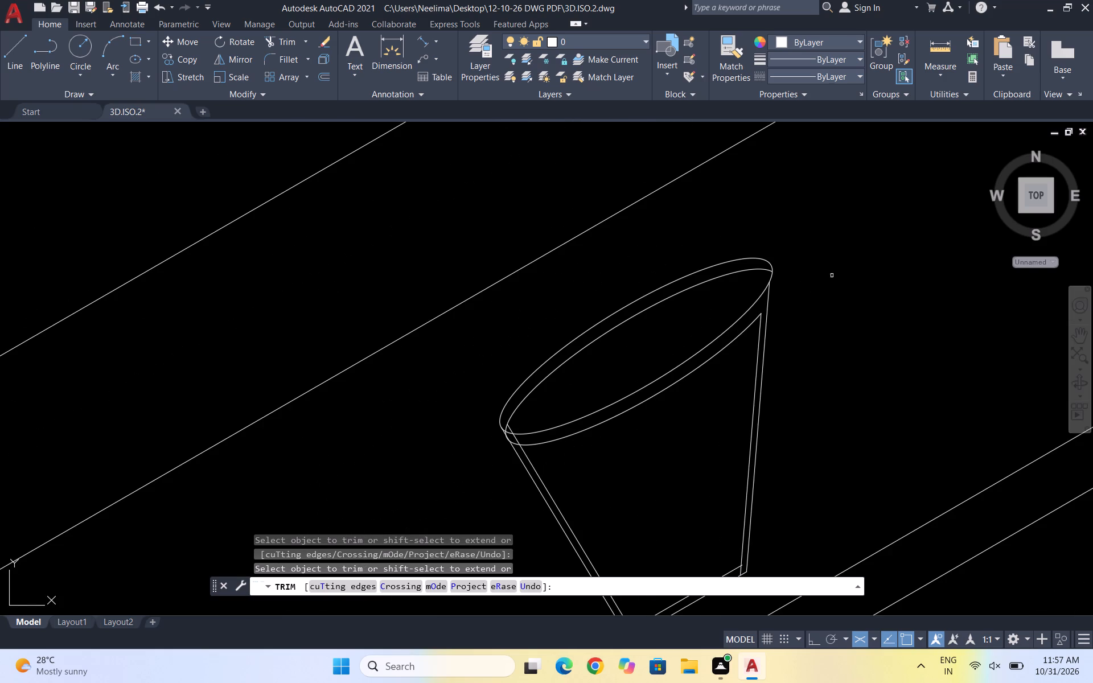
# Trim the lower rim curve beyond the container's left inner side line, and that side line between the two rim curves.
pyautogui.scroll(3, 527, 459)
pyautogui.scroll(1, 491, 382)
pyautogui.scroll(3, 433, 395)
pyautogui.moveTo(376, 357); pyautogui.dragTo(367, 360)
pyautogui.click(356, 367)
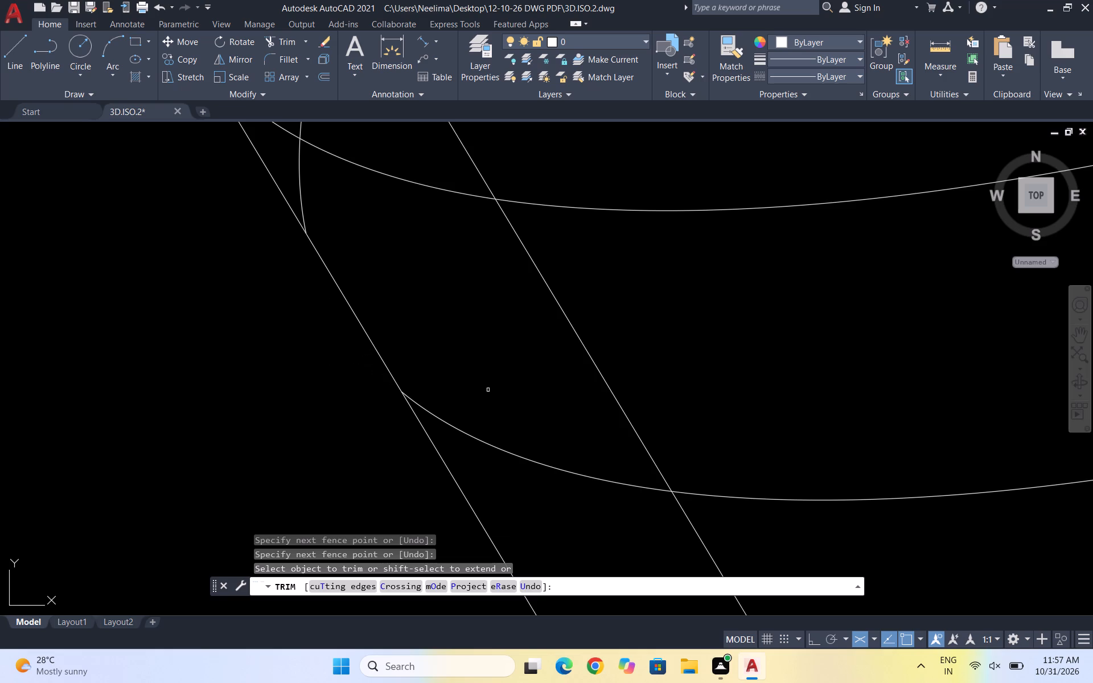
pyautogui.moveTo(658, 321); pyautogui.dragTo(594, 389)
pyautogui.moveTo(545, 511); pyautogui.dragTo(550, 443)
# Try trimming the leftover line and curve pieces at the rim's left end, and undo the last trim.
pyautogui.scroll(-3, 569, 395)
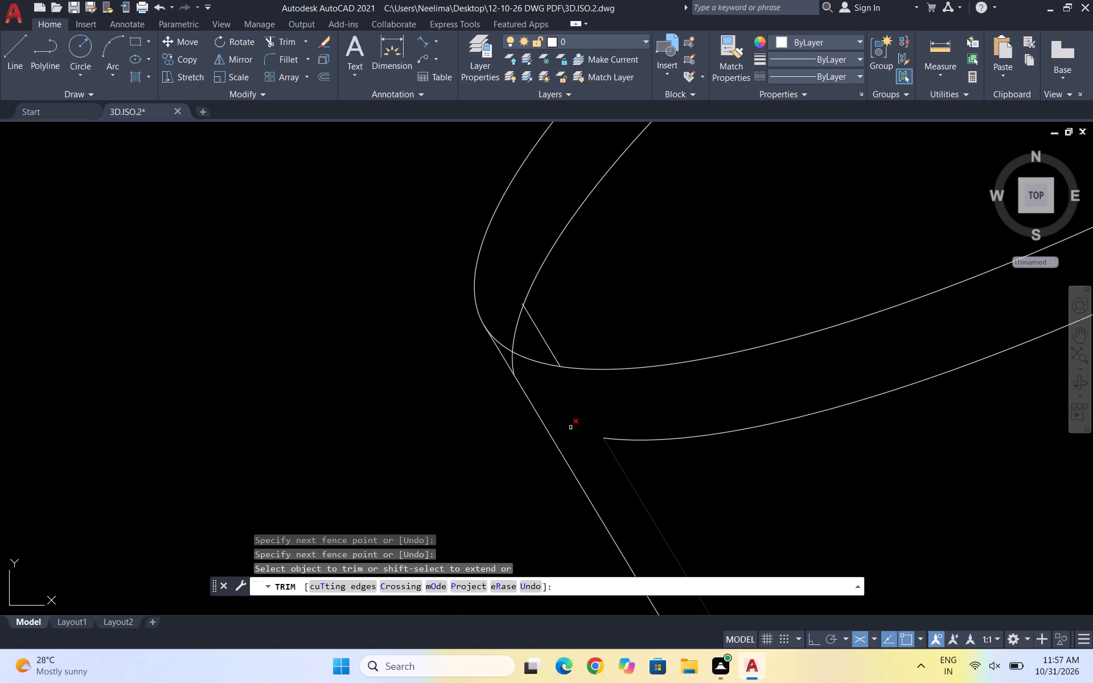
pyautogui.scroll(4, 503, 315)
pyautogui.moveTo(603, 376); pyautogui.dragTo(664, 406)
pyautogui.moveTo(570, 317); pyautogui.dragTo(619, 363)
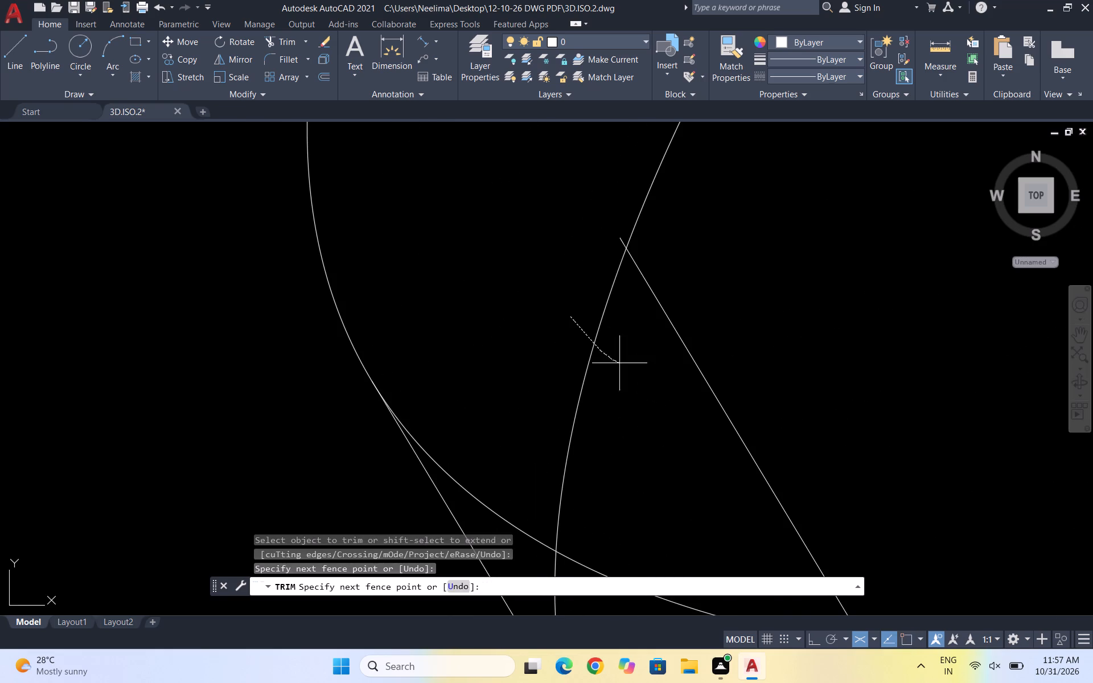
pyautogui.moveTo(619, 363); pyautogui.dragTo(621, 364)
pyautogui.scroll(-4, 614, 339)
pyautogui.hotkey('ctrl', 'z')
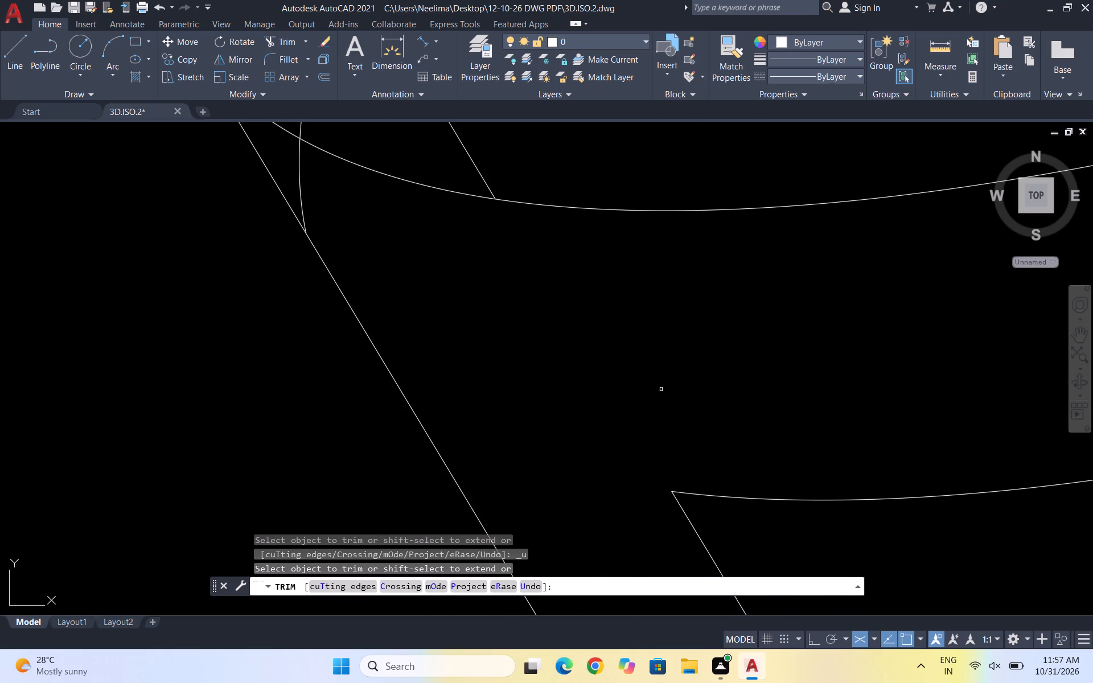
# Trim the leftover inner side stub inside the rim and the inner rim curve's overhang at the container's left end.
pyautogui.scroll(-3, 595, 397)
pyautogui.moveTo(566, 336); pyautogui.dragTo(582, 326)
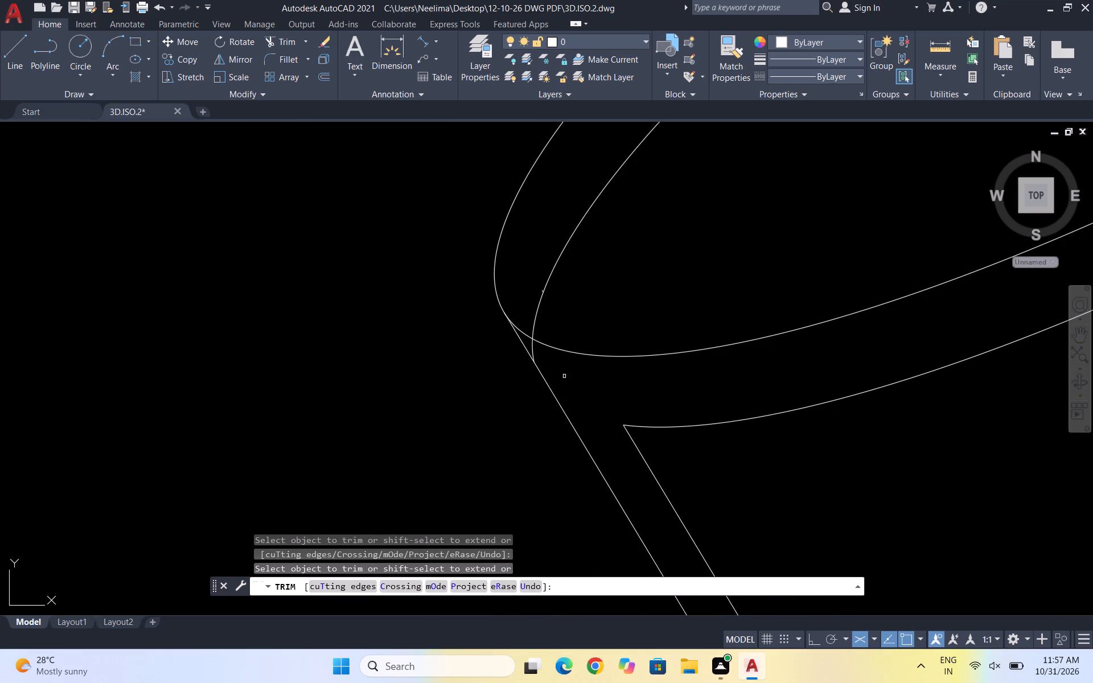
pyautogui.click(534, 345)
pyautogui.scroll(-4, 545, 347)
pyautogui.scroll(-1, 644, 364)
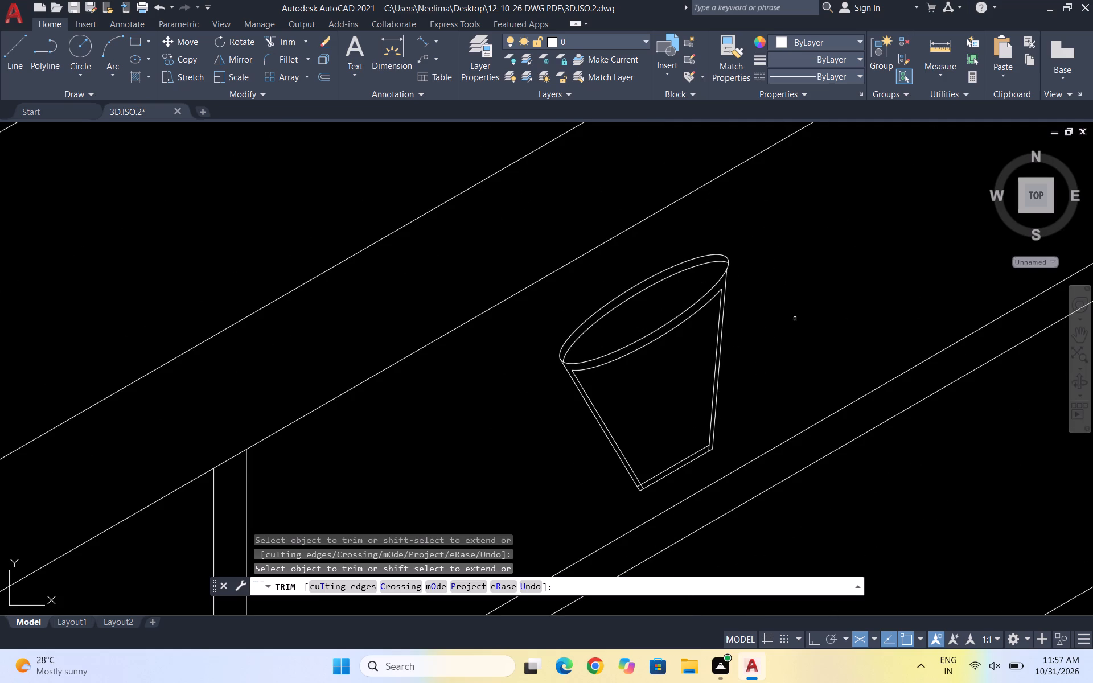
pyautogui.press('Escape')
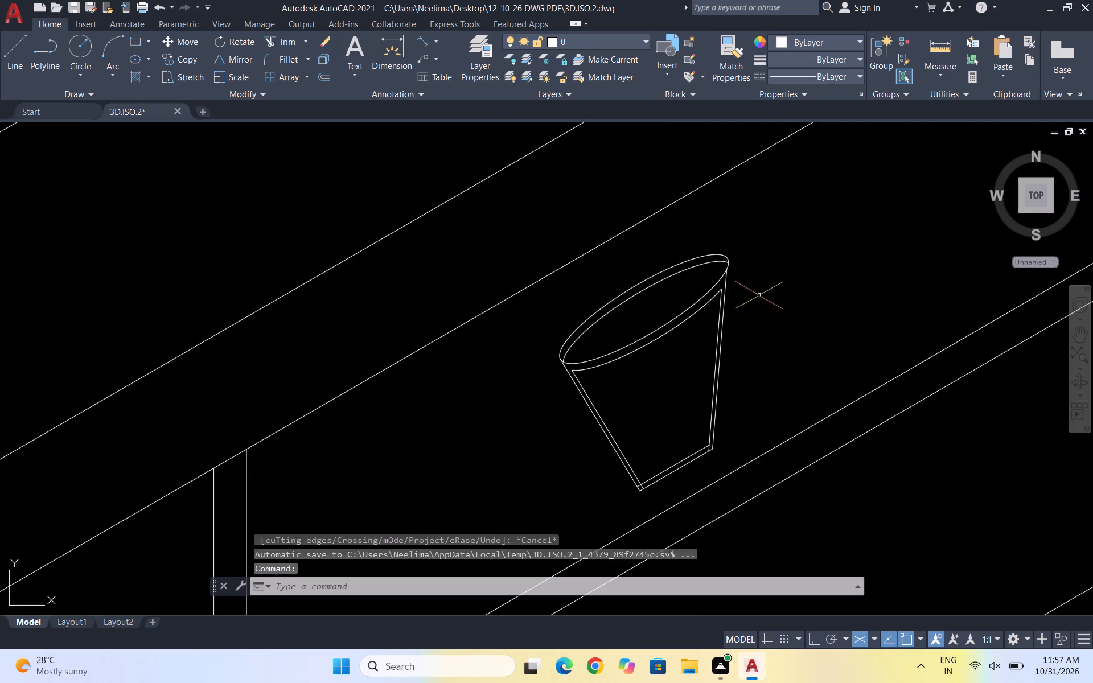
pyautogui.press('Escape')
# Trim the crossing inner lines at the container's bottom right corner so they meet in a clean corner.
pyautogui.scroll(-1, 792, 326)
pyautogui.scroll(3, 773, 404)
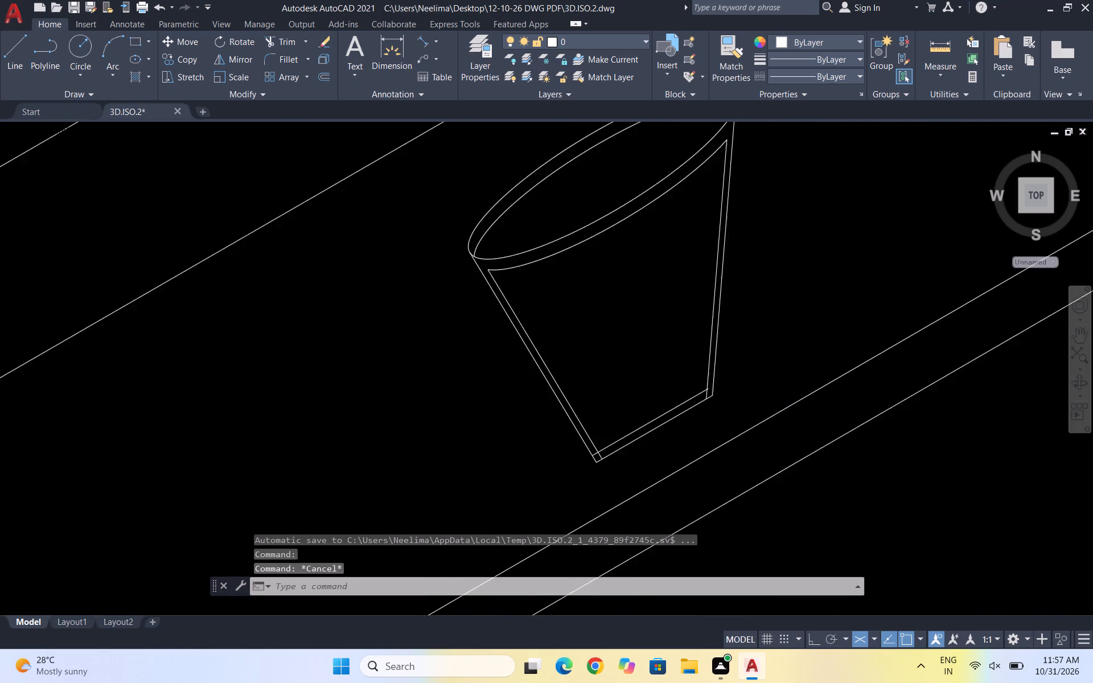
pyautogui.write('TR')
pyautogui.press('Return')
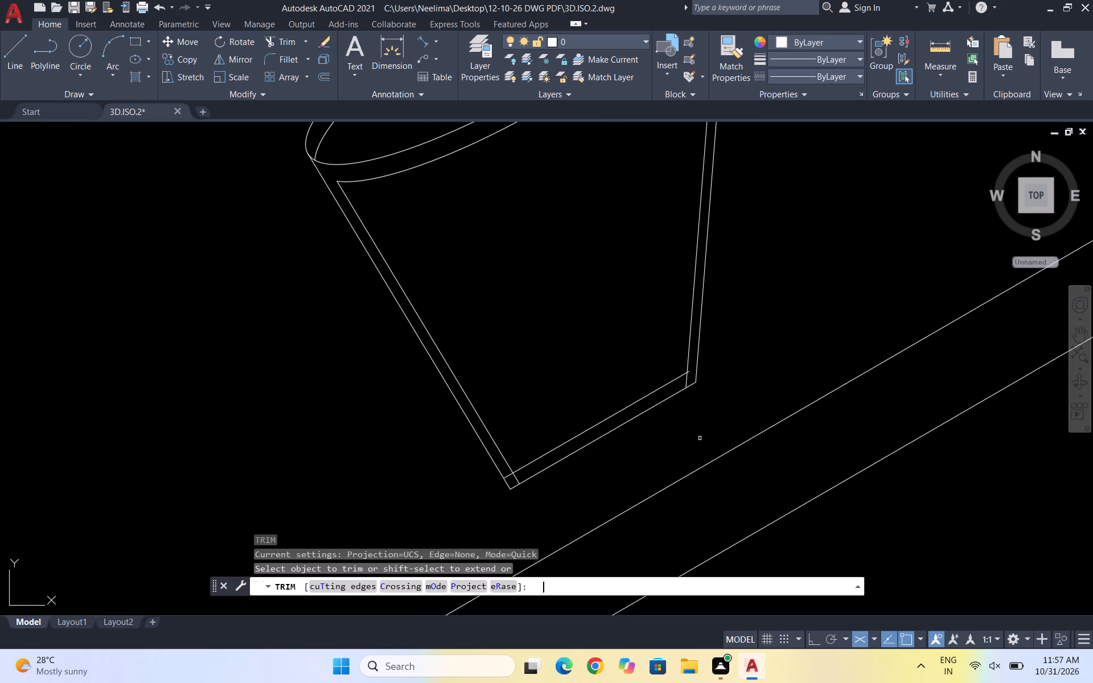
pyautogui.scroll(6, 675, 383)
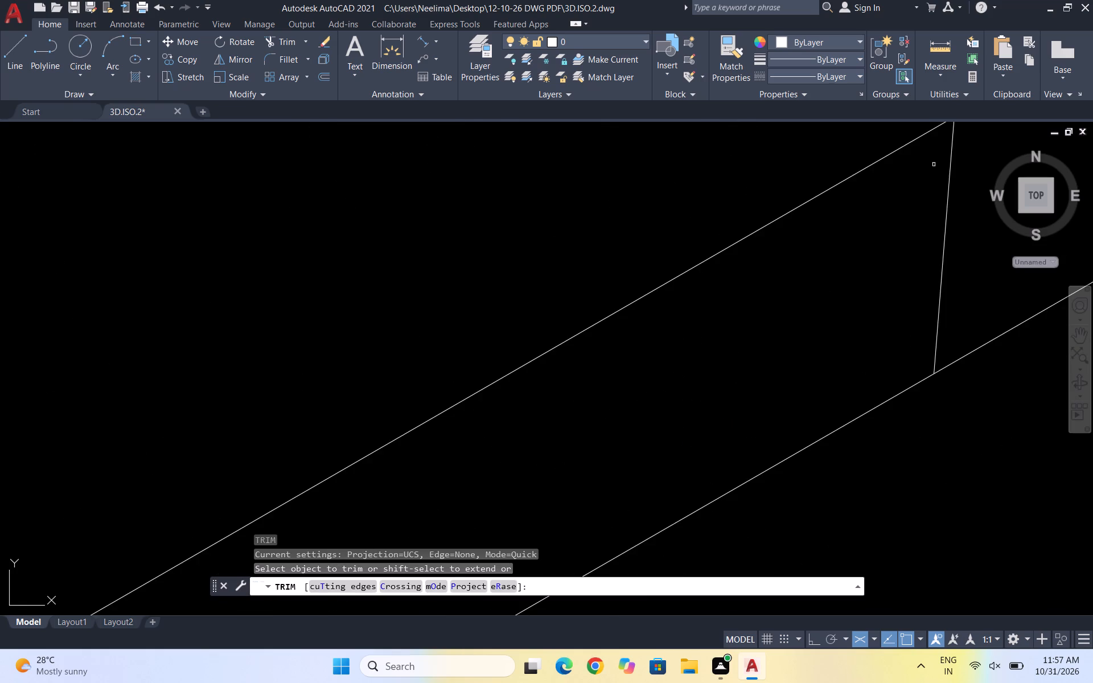
pyautogui.scroll(-2, 832, 229)
pyautogui.scroll(2, 893, 198)
pyautogui.click(857, 166)
pyautogui.moveTo(806, 279); pyautogui.dragTo(831, 265)
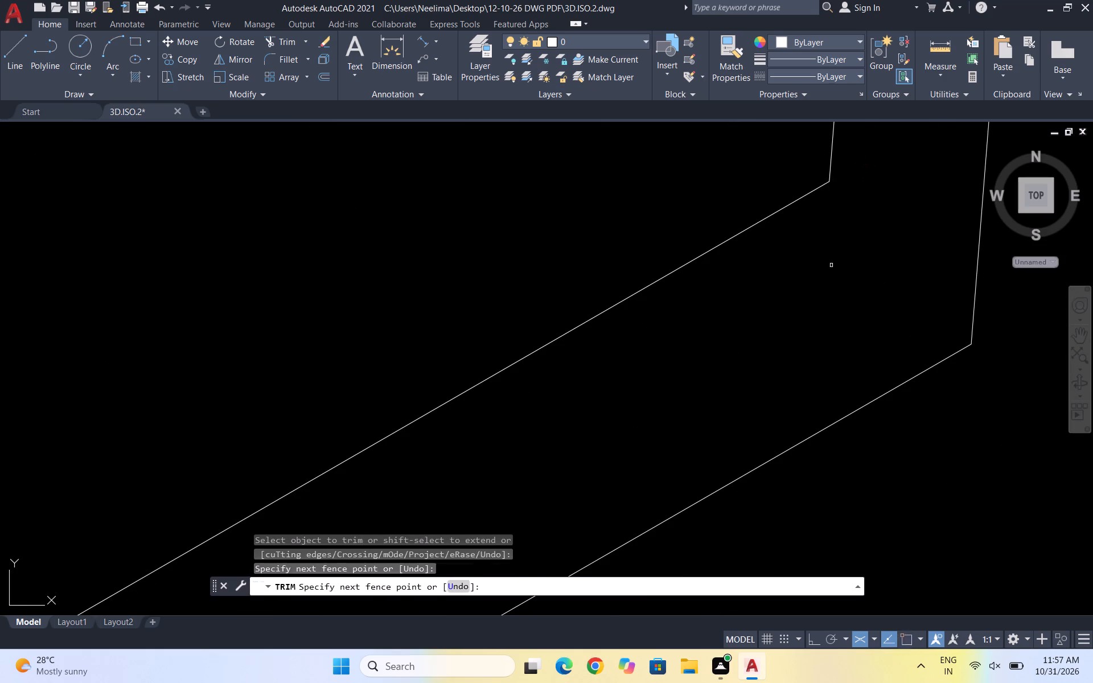
# Trim the crossing inner lines at the container's bottom left corner so they meet in a clean corner.
pyautogui.scroll(-3, 872, 242)
pyautogui.scroll(-3, 581, 382)
pyautogui.scroll(4, 507, 419)
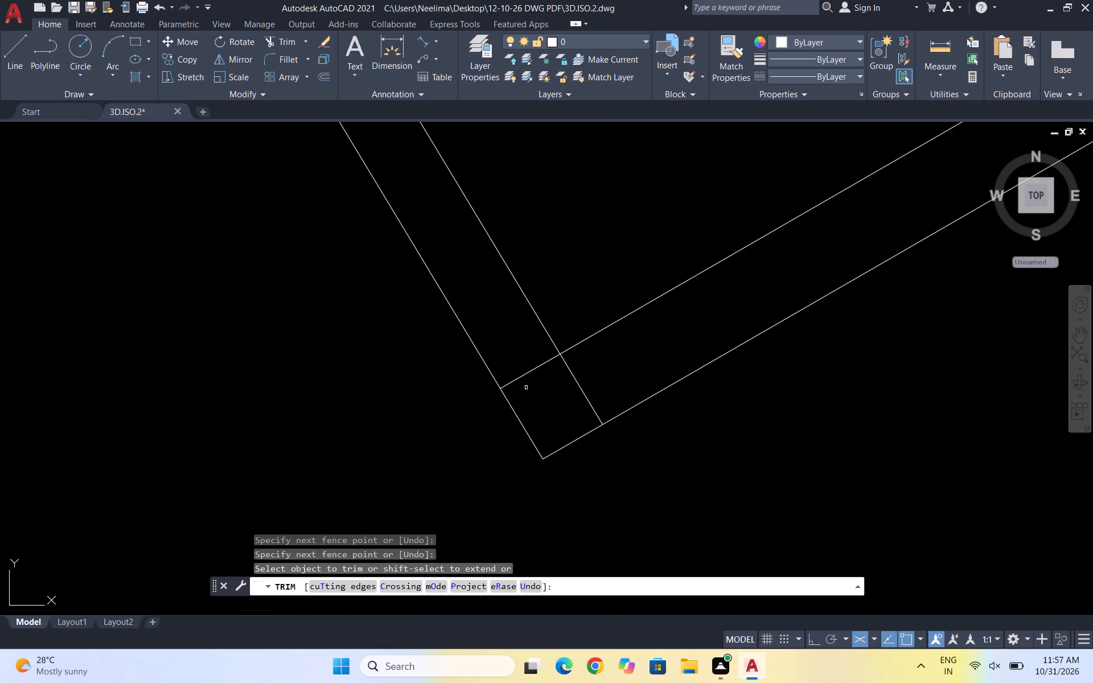
pyautogui.moveTo(531, 359); pyautogui.dragTo(570, 378)
pyautogui.moveTo(622, 366); pyautogui.dragTo(613, 371)
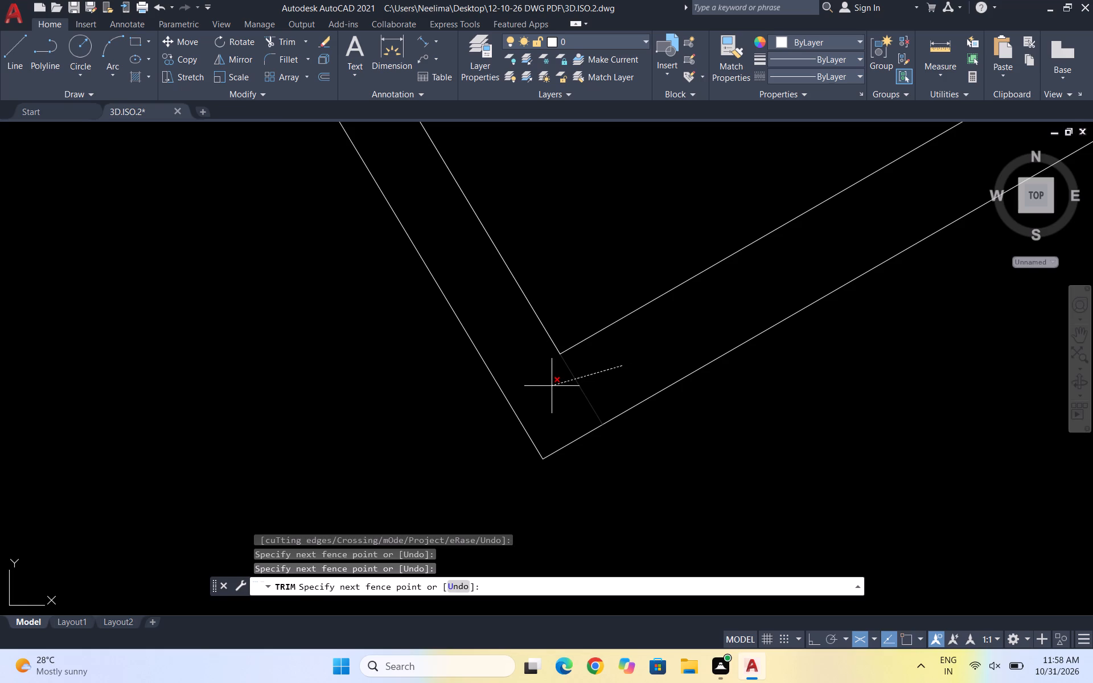
pyautogui.click(552, 385)
pyautogui.scroll(-3, 555, 382)
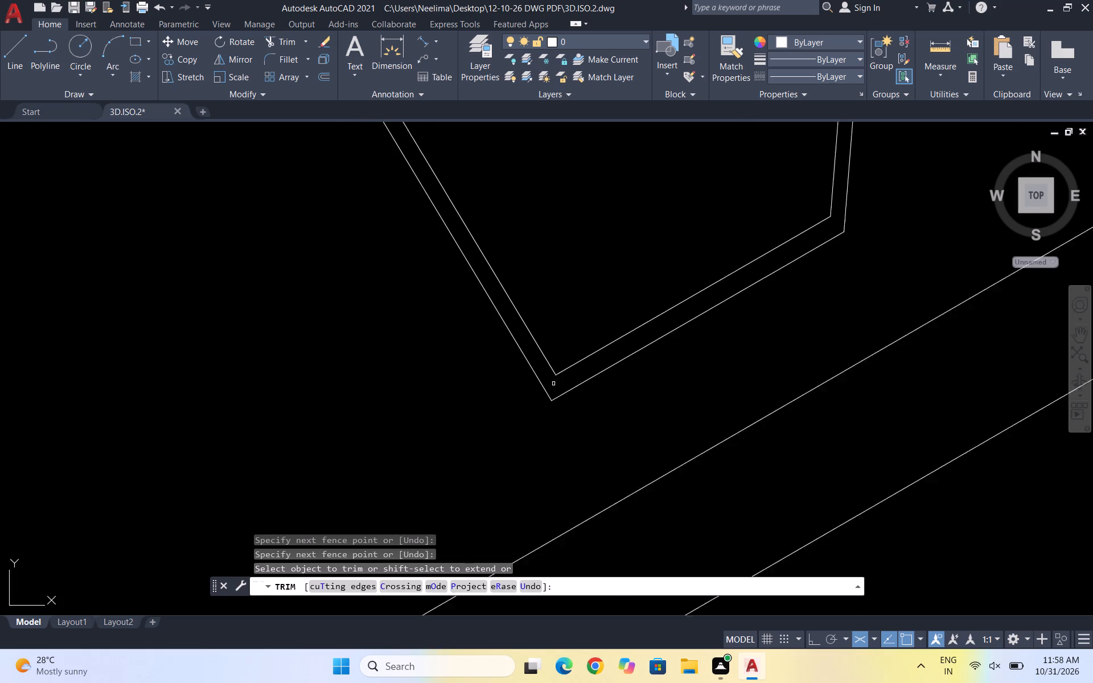
pyautogui.scroll(-3, 550, 386)
pyautogui.press('Escape')
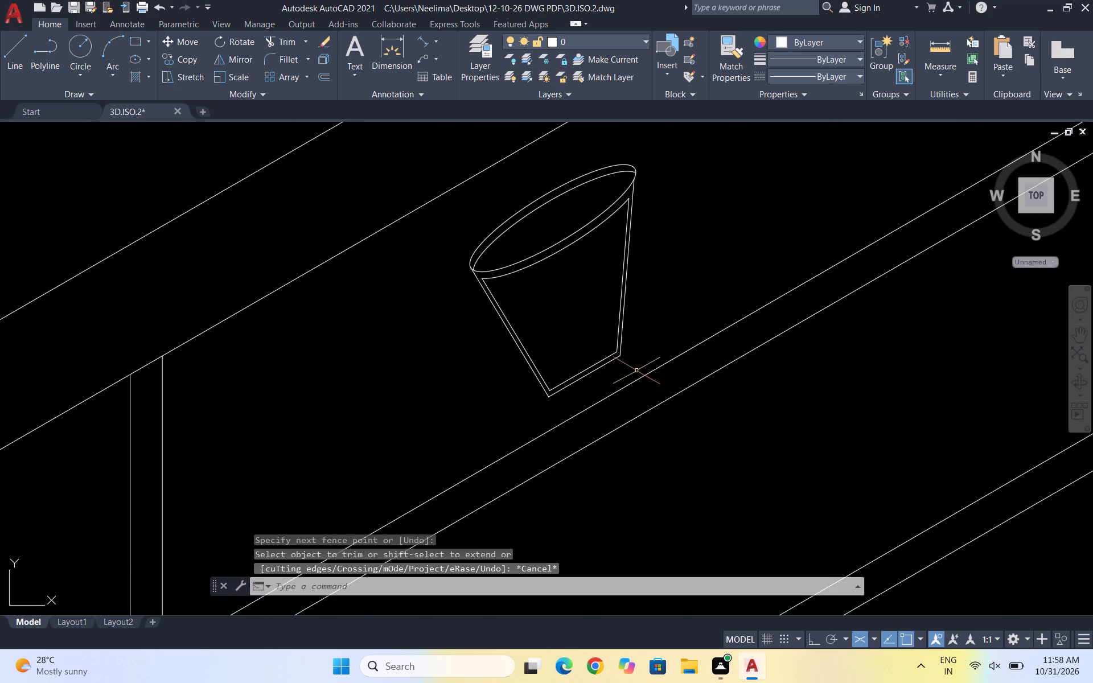
# Copy the whole container along the upper shelf with Ortho on, about 18 units away at 210°, toward the vertical divider.
pyautogui.click(632, 365)
pyautogui.click(507, 314)
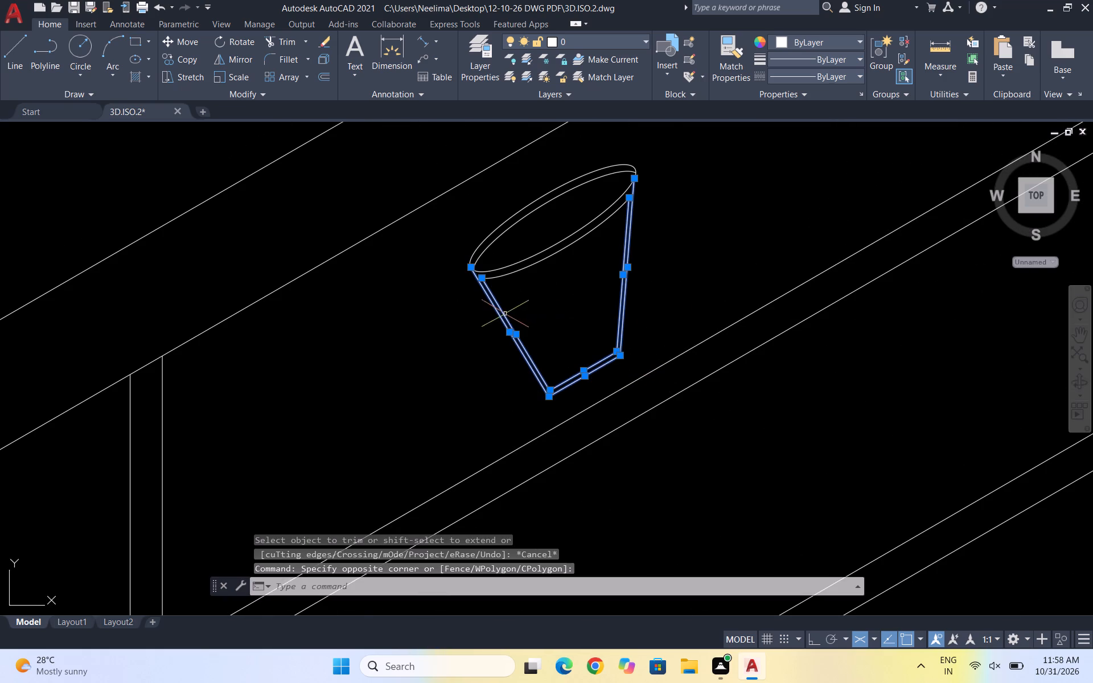
pyautogui.moveTo(606, 263); pyautogui.dragTo(598, 258)
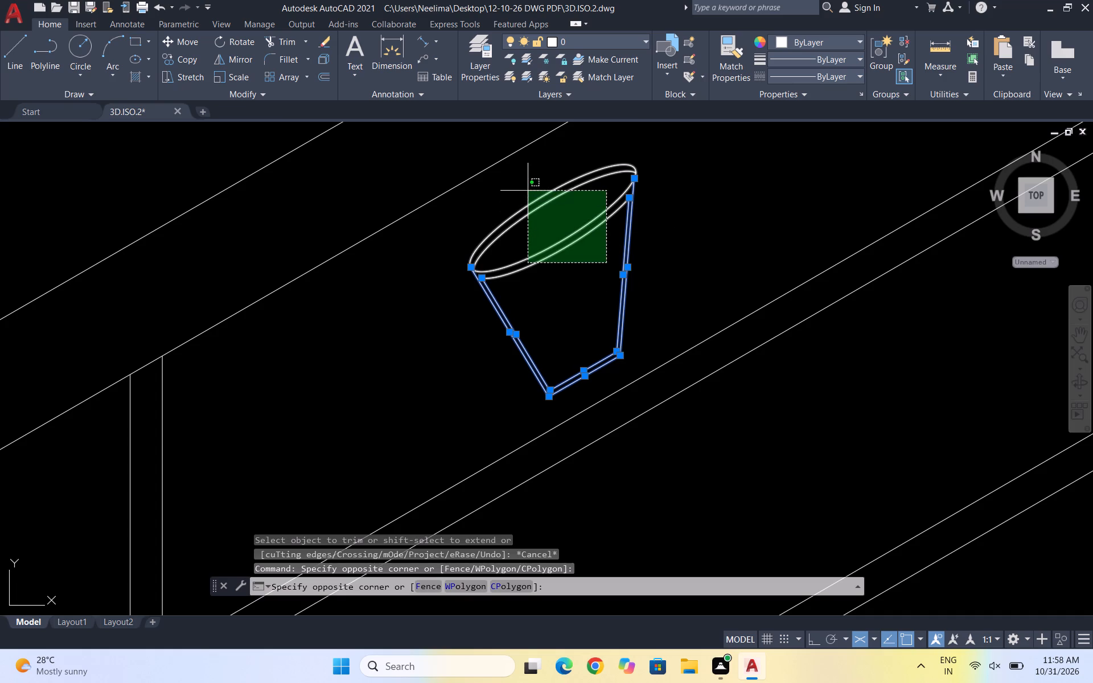
pyautogui.click(528, 190)
pyautogui.scroll(-2, 440, 254)
pyautogui.write('CO')
pyautogui.press('Return')
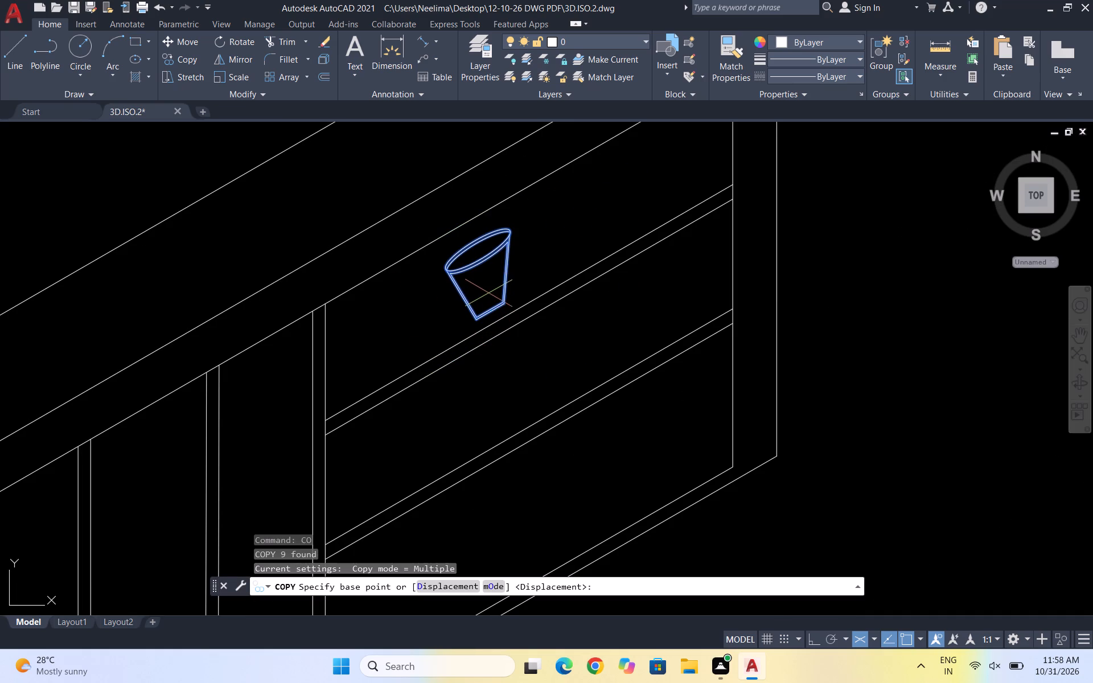
pyautogui.click(487, 289)
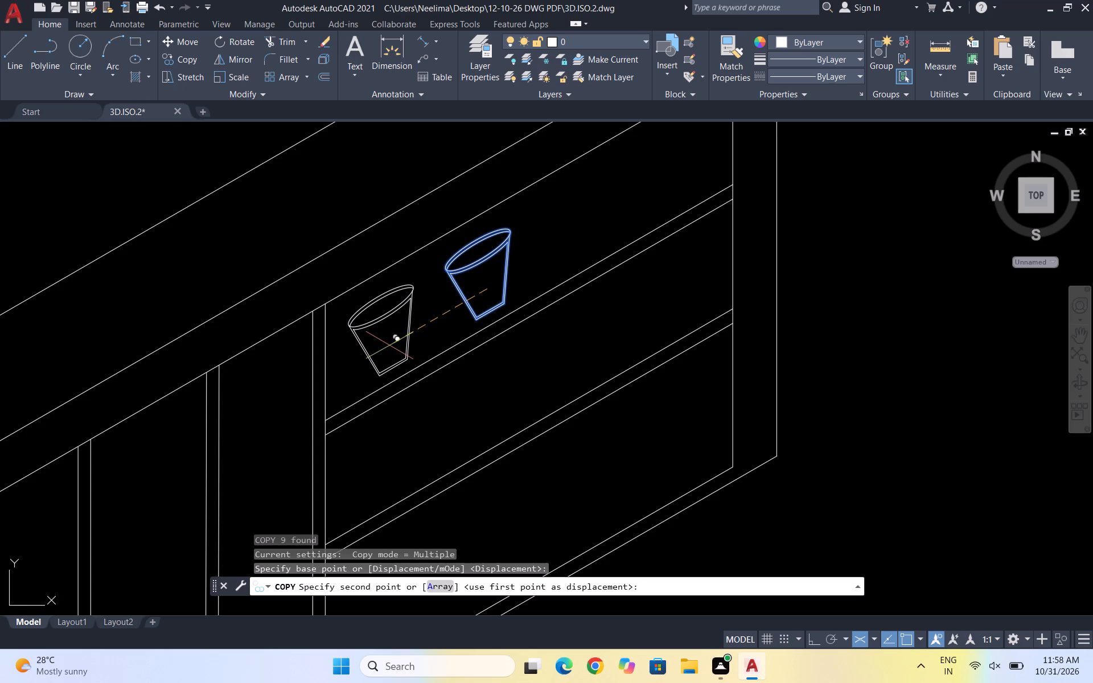
pyautogui.press('F8')
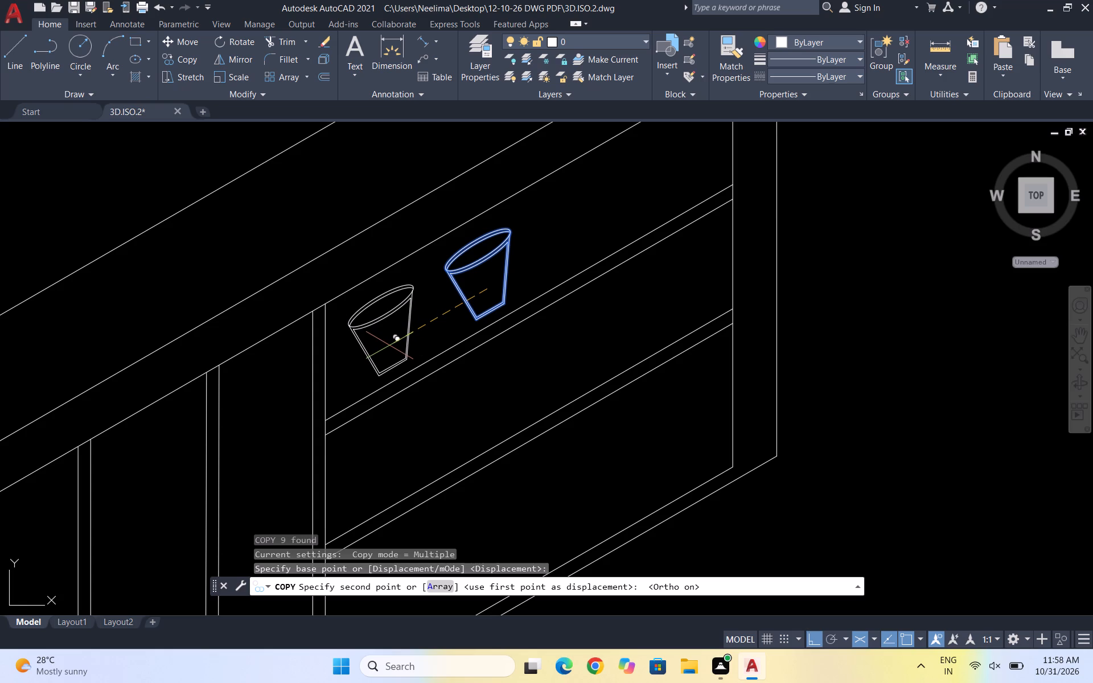
pyautogui.scroll(2, 367, 348)
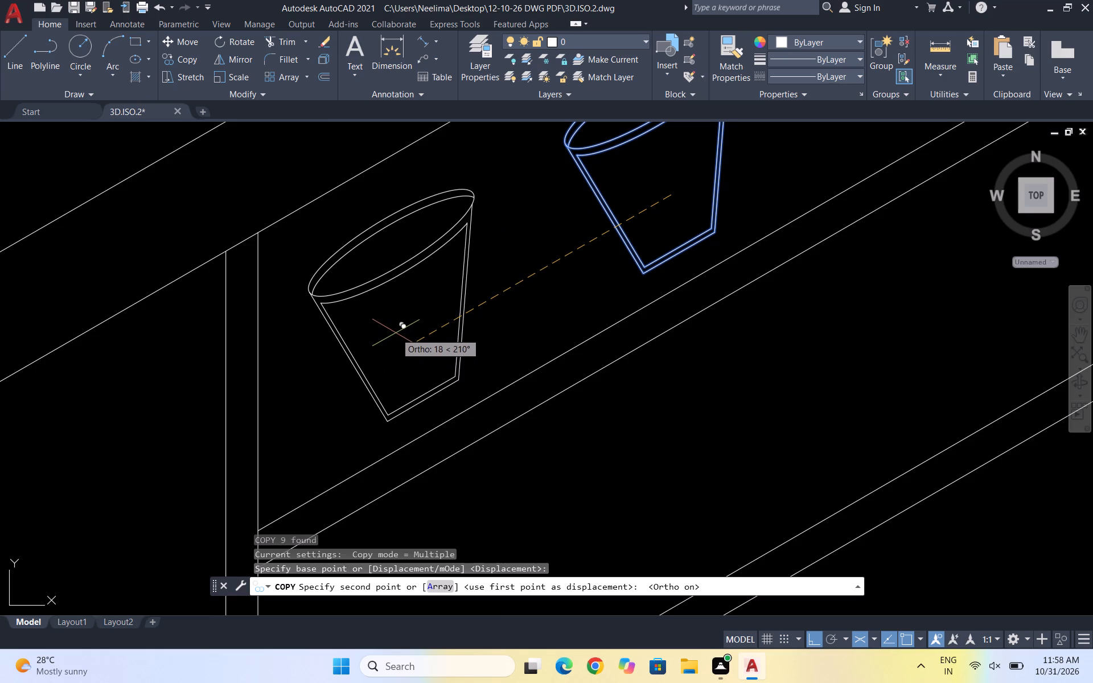
pyautogui.click(396, 333)
pyautogui.press('Escape')
pyautogui.scroll(-3, 484, 314)
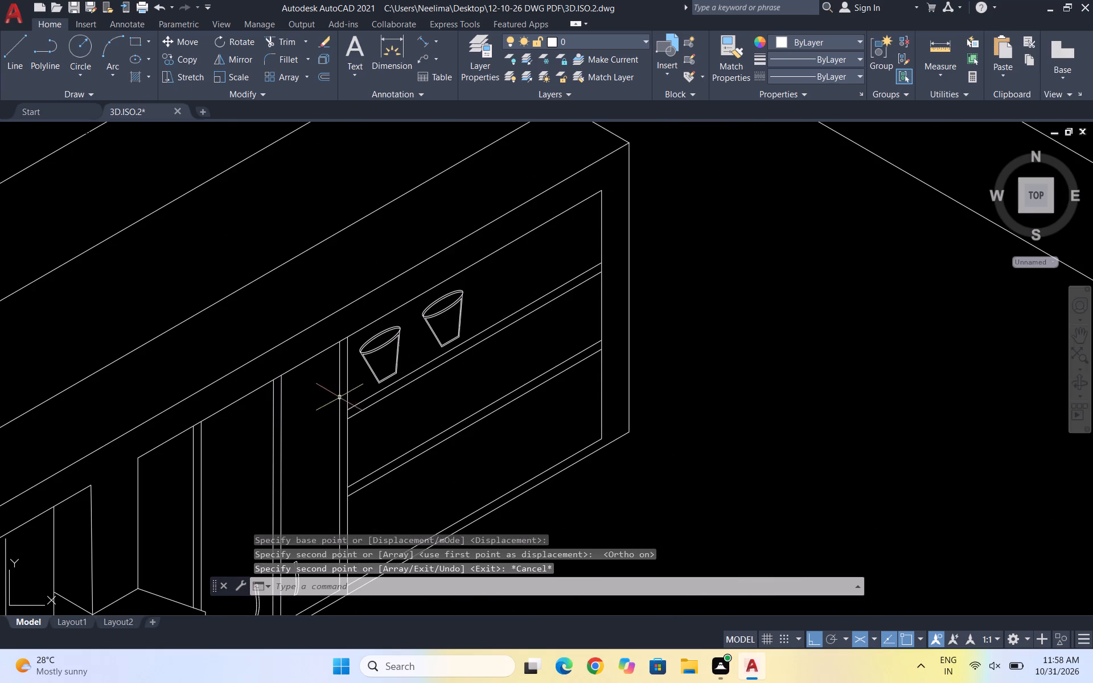
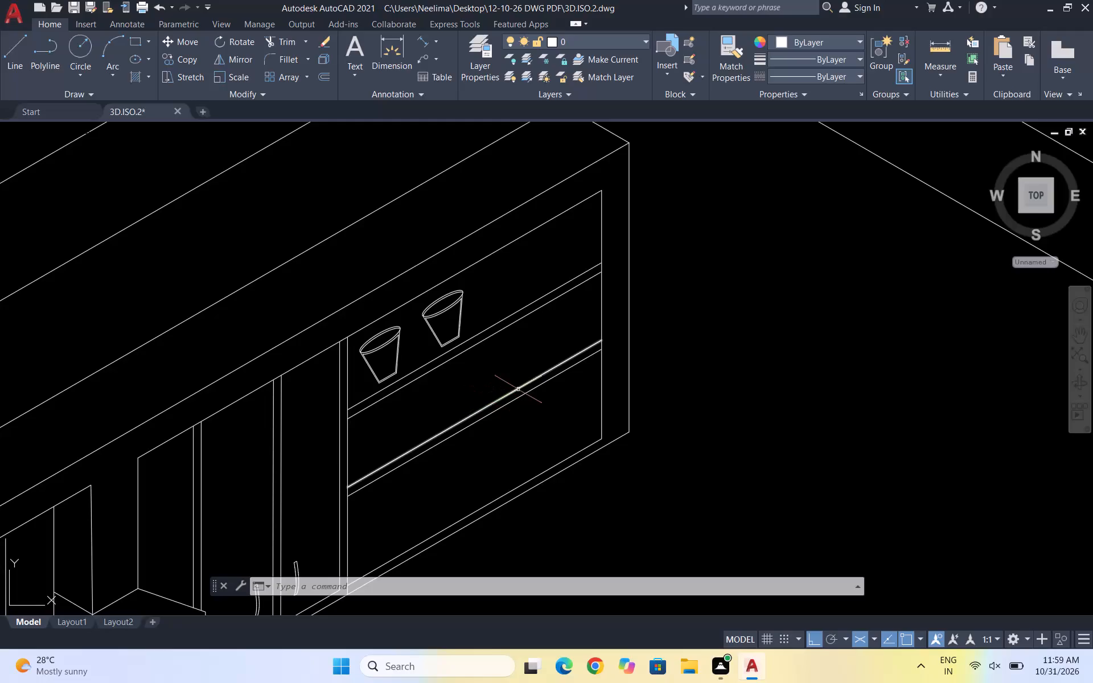
# Copy the whole container nearer the shelf's outer end twice at 30° with Ortho on, about 19 and 36 units away.
pyautogui.press('Escape')
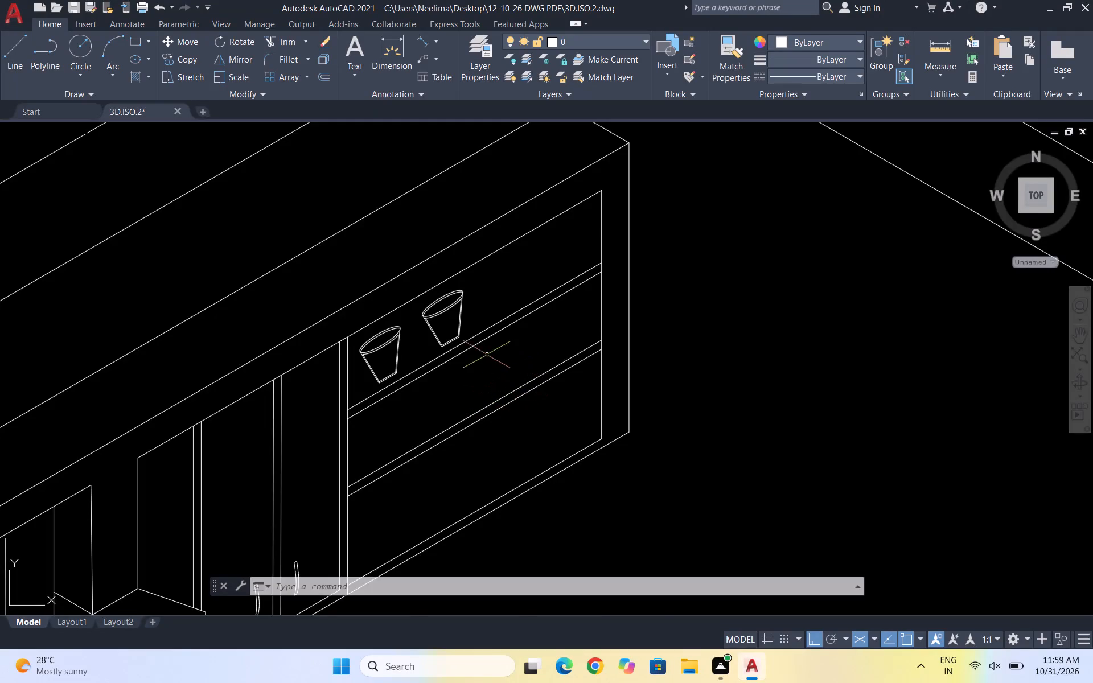
pyautogui.scroll(5, 443, 341)
pyautogui.moveTo(467, 349); pyautogui.dragTo(389, 332)
pyautogui.click(263, 311)
pyautogui.scroll(-4, 265, 312)
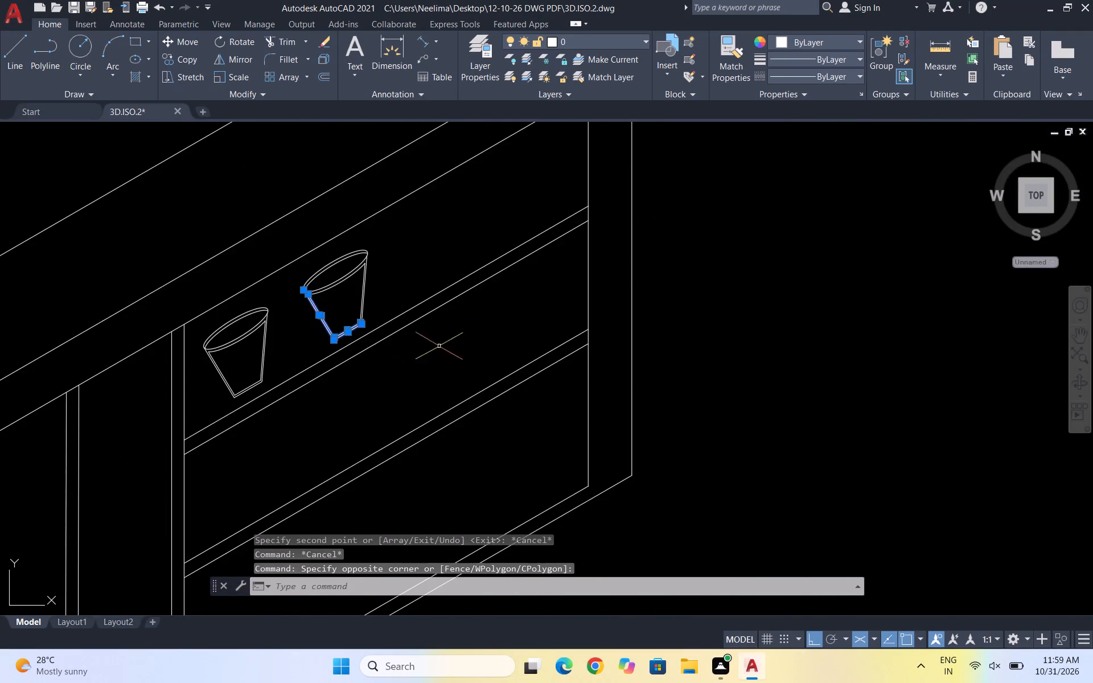
pyautogui.scroll(3, 347, 267)
pyautogui.moveTo(541, 307); pyautogui.dragTo(413, 275)
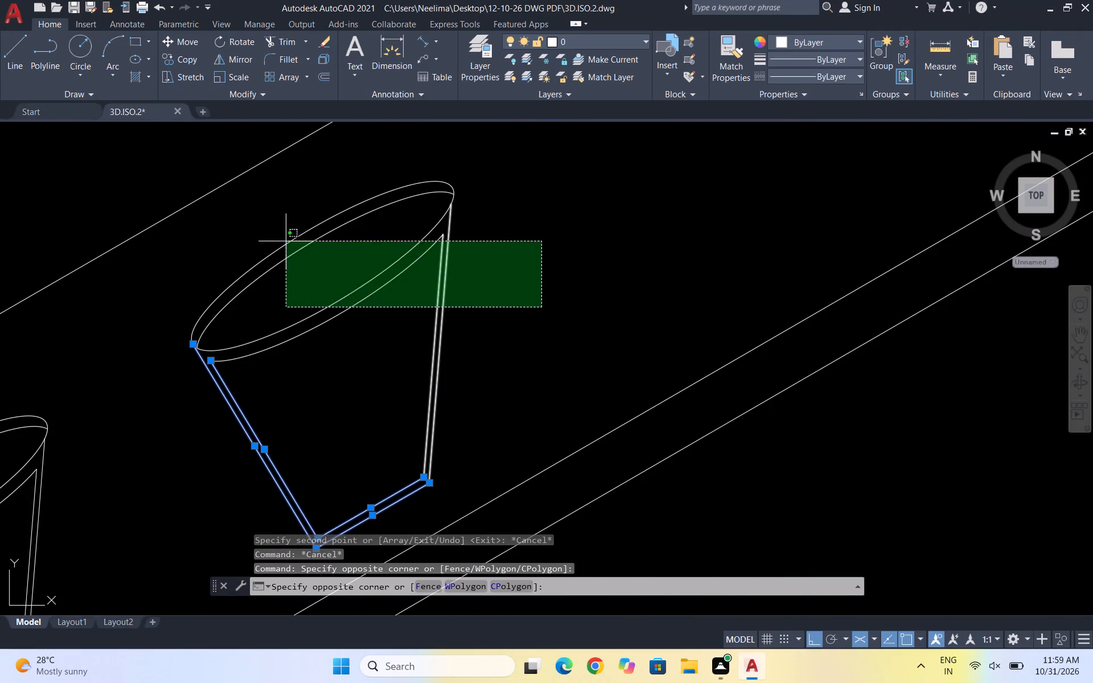
pyautogui.click(258, 219)
pyautogui.scroll(-2, 388, 387)
pyautogui.write('CO')
pyautogui.press('Return')
pyautogui.moveTo(385, 402); pyautogui.dragTo(391, 397)
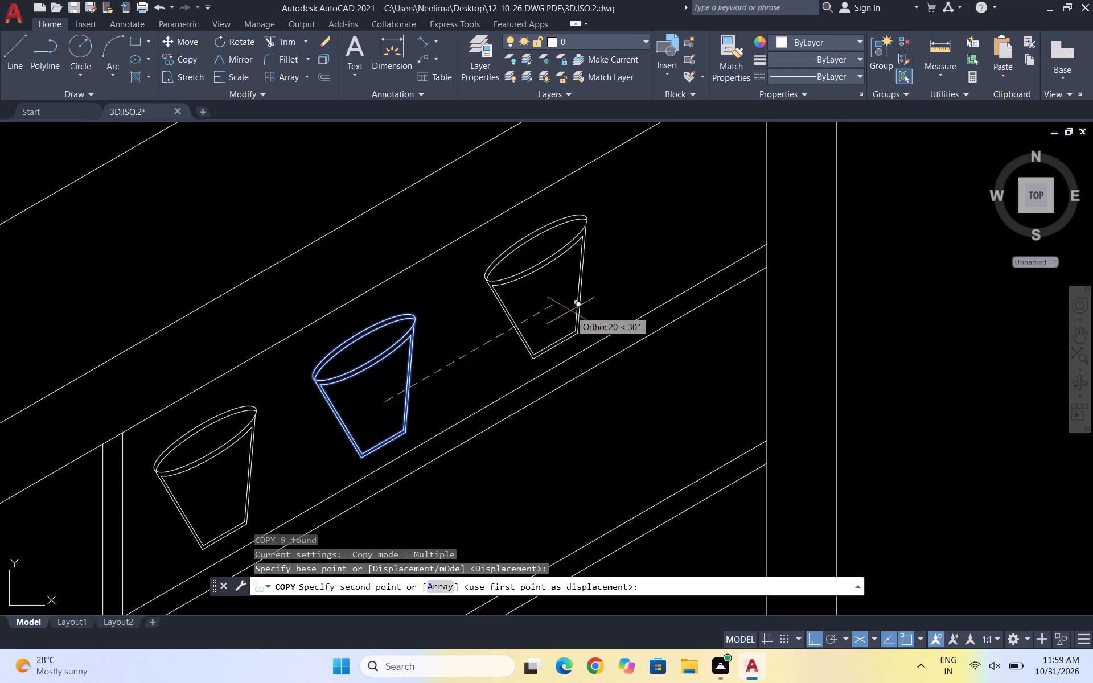
pyautogui.click(560, 314)
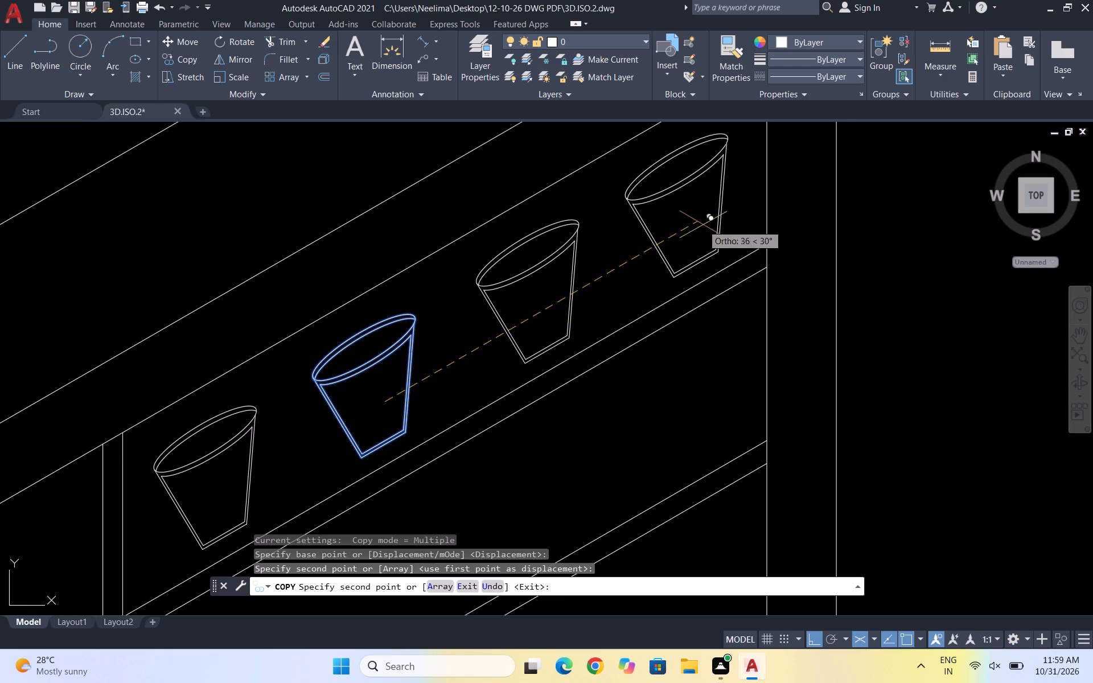
pyautogui.click(703, 225)
pyautogui.press('Escape')
pyautogui.scroll(-4, 640, 232)
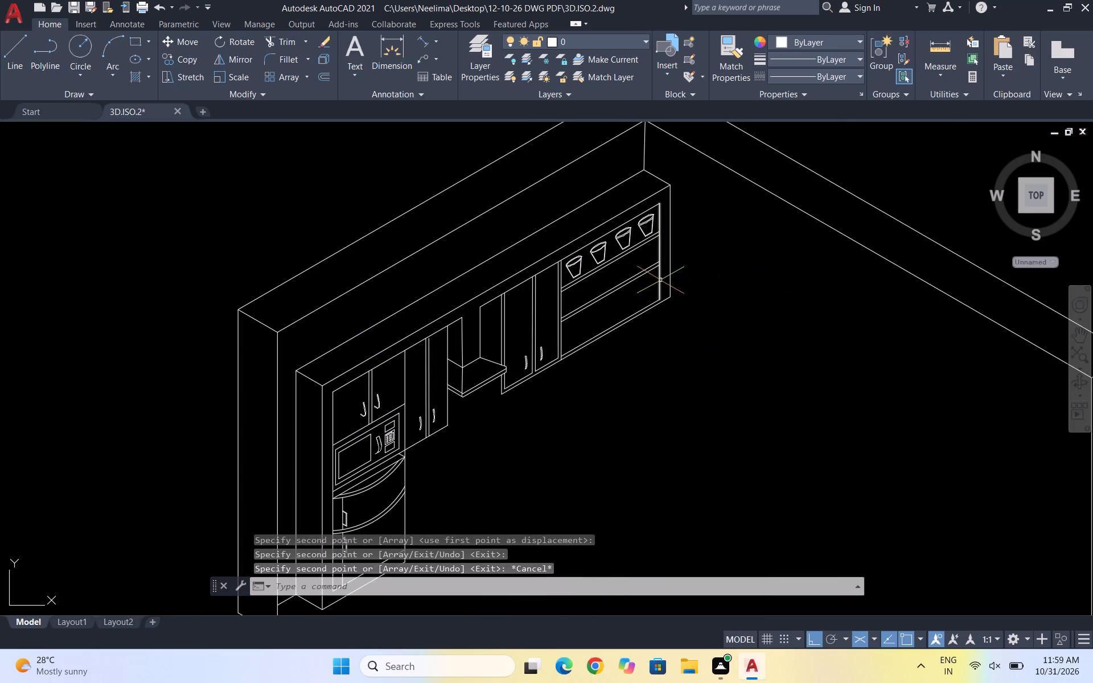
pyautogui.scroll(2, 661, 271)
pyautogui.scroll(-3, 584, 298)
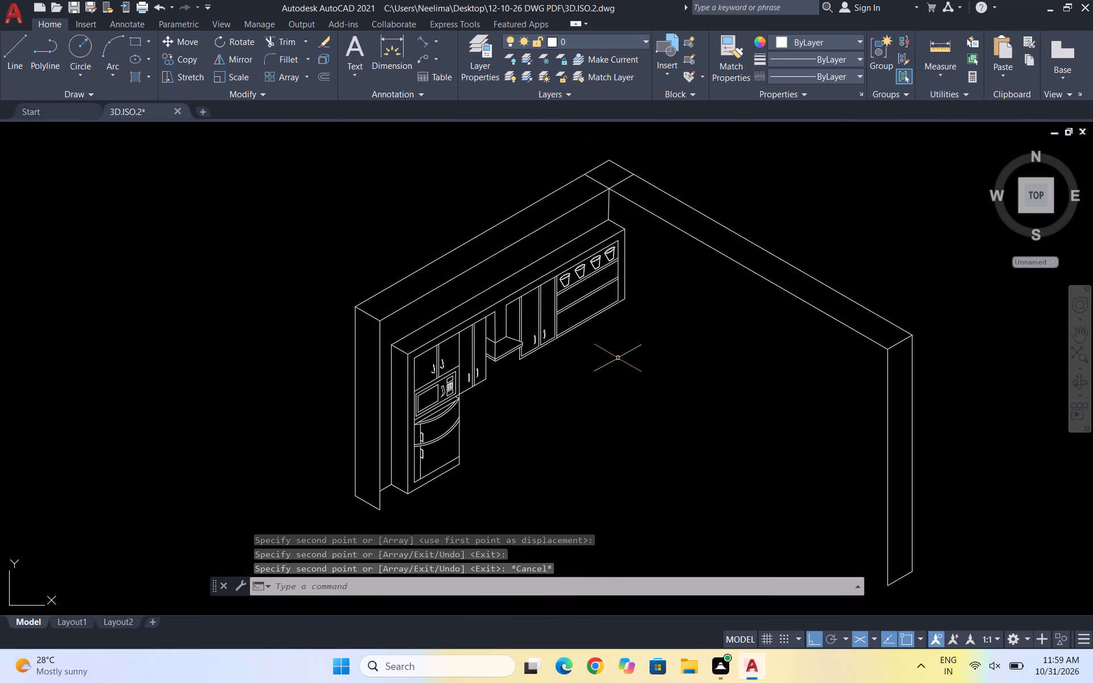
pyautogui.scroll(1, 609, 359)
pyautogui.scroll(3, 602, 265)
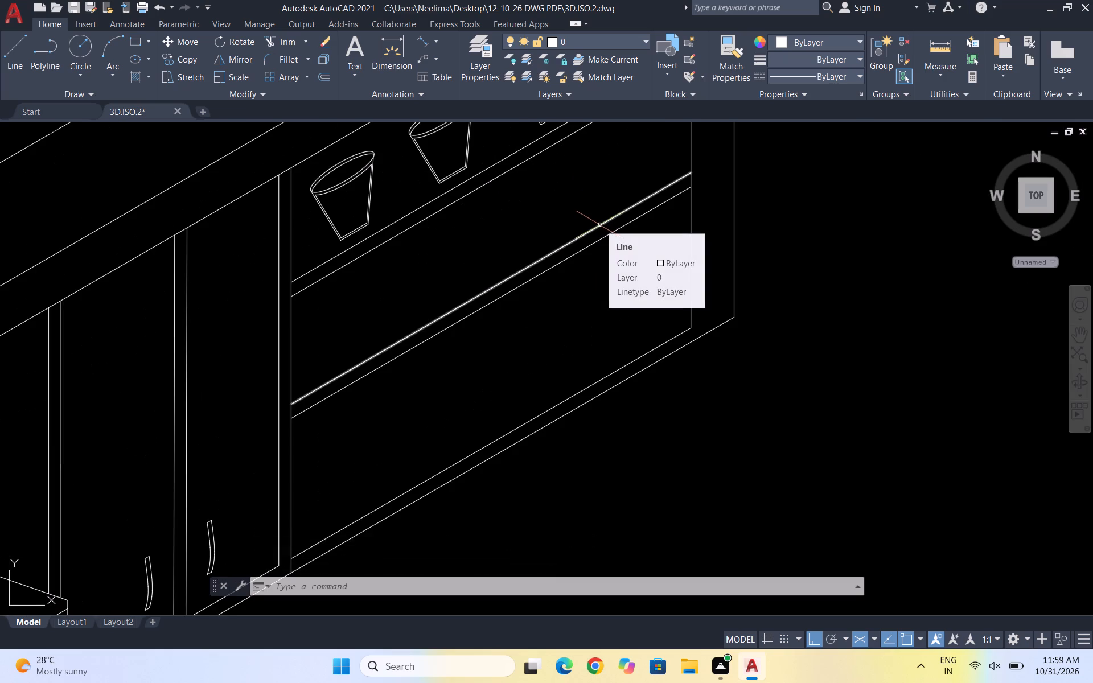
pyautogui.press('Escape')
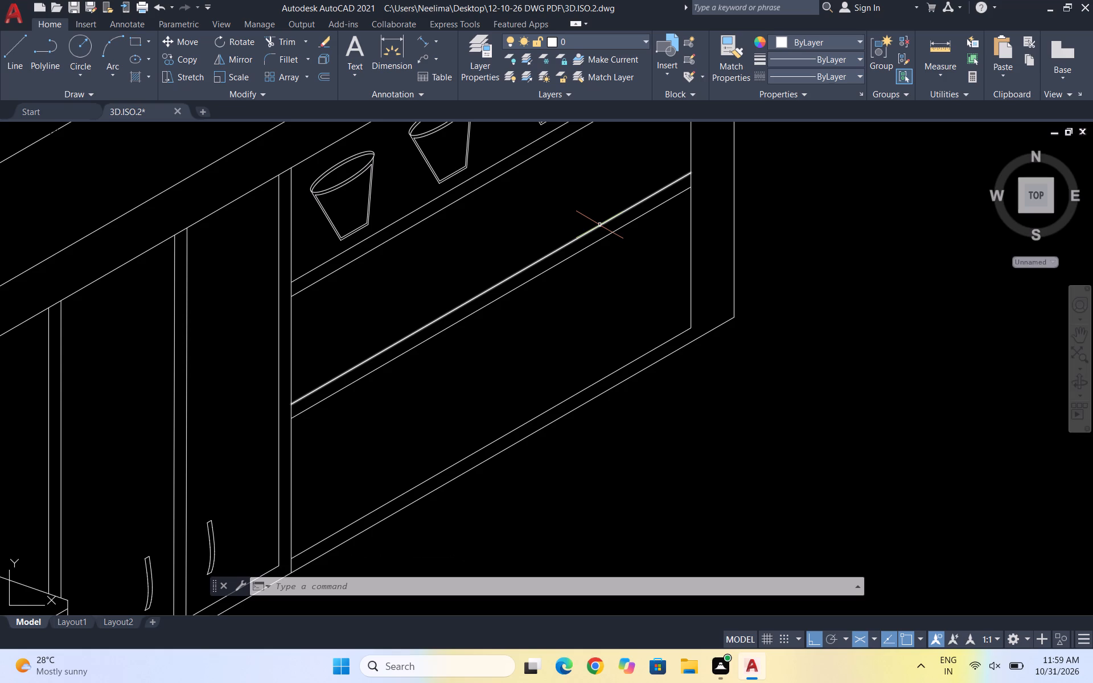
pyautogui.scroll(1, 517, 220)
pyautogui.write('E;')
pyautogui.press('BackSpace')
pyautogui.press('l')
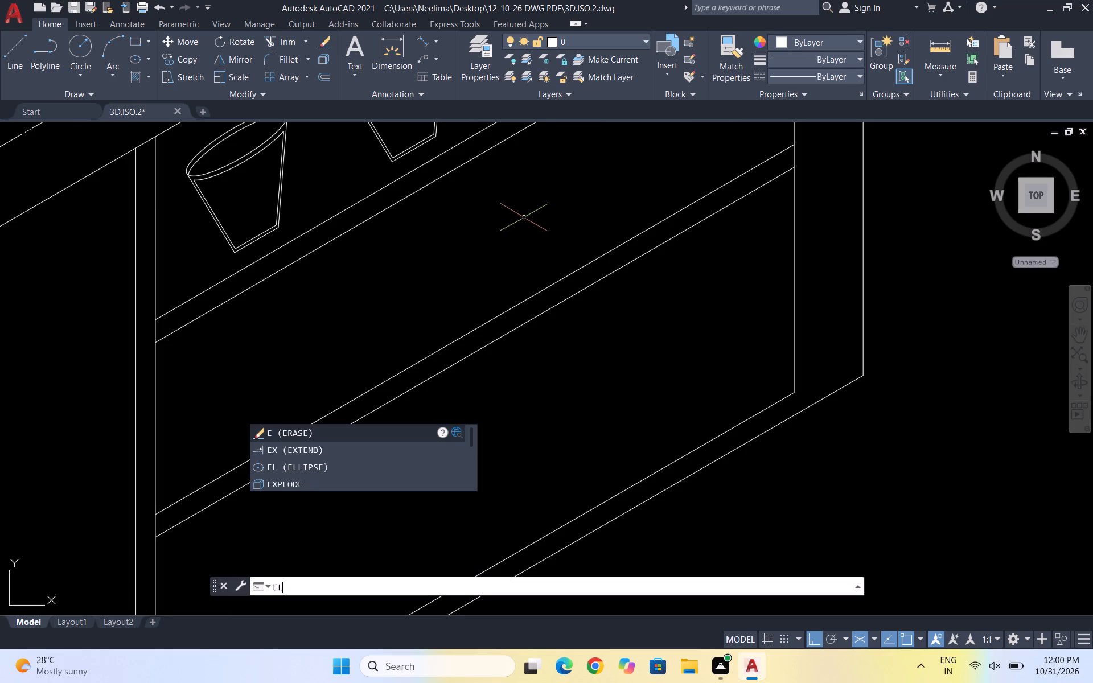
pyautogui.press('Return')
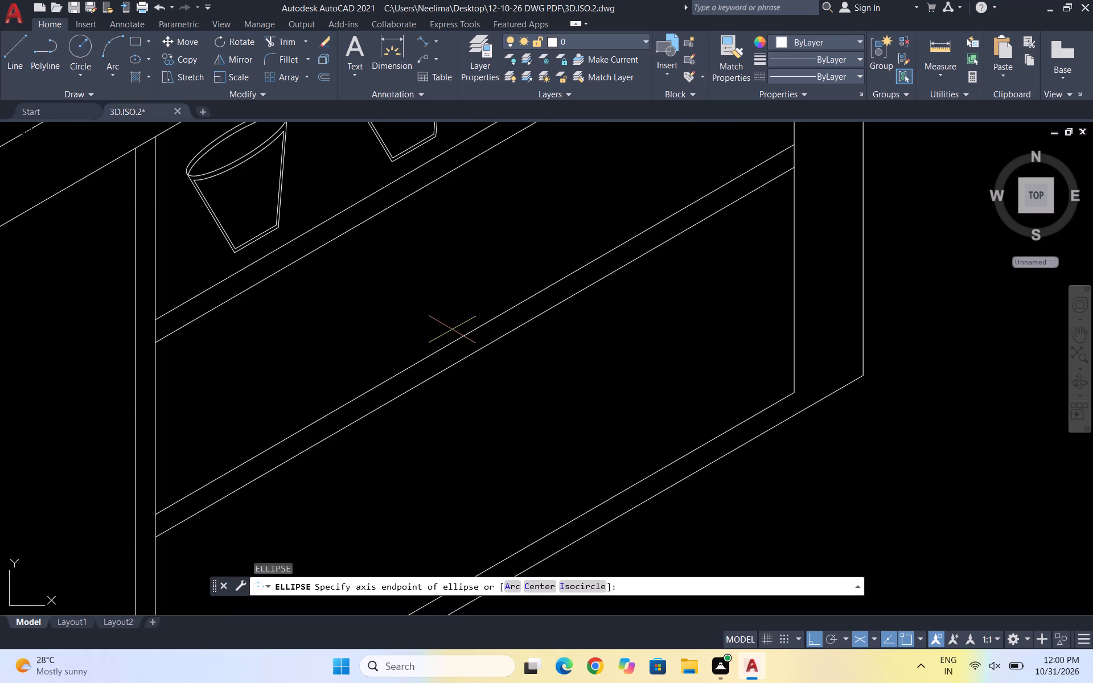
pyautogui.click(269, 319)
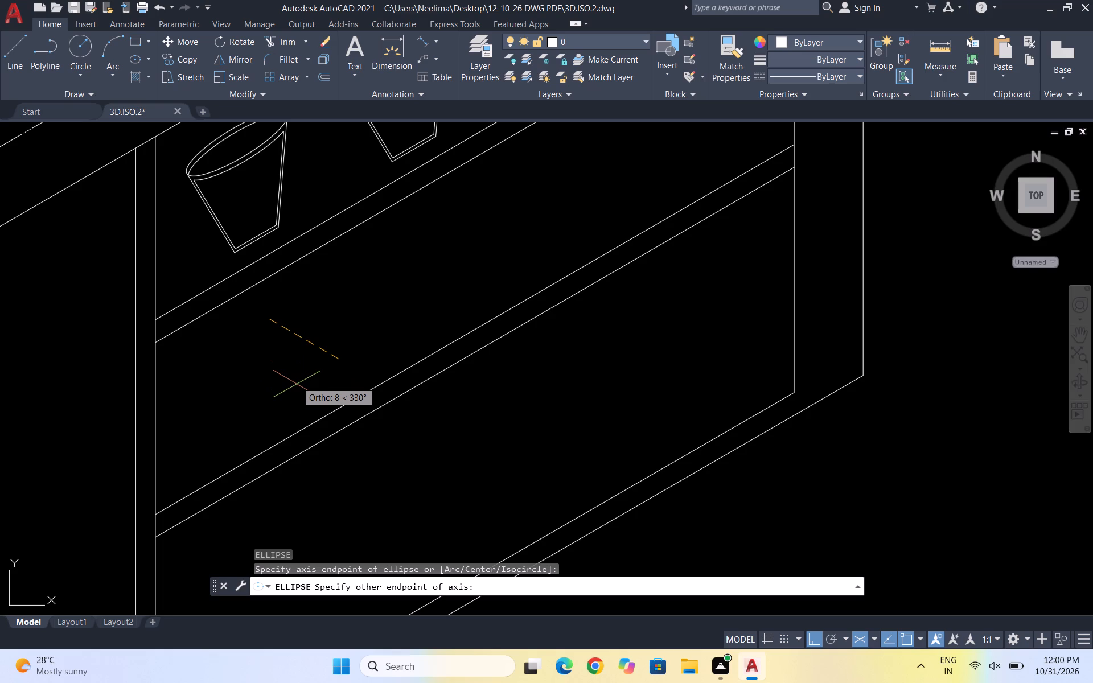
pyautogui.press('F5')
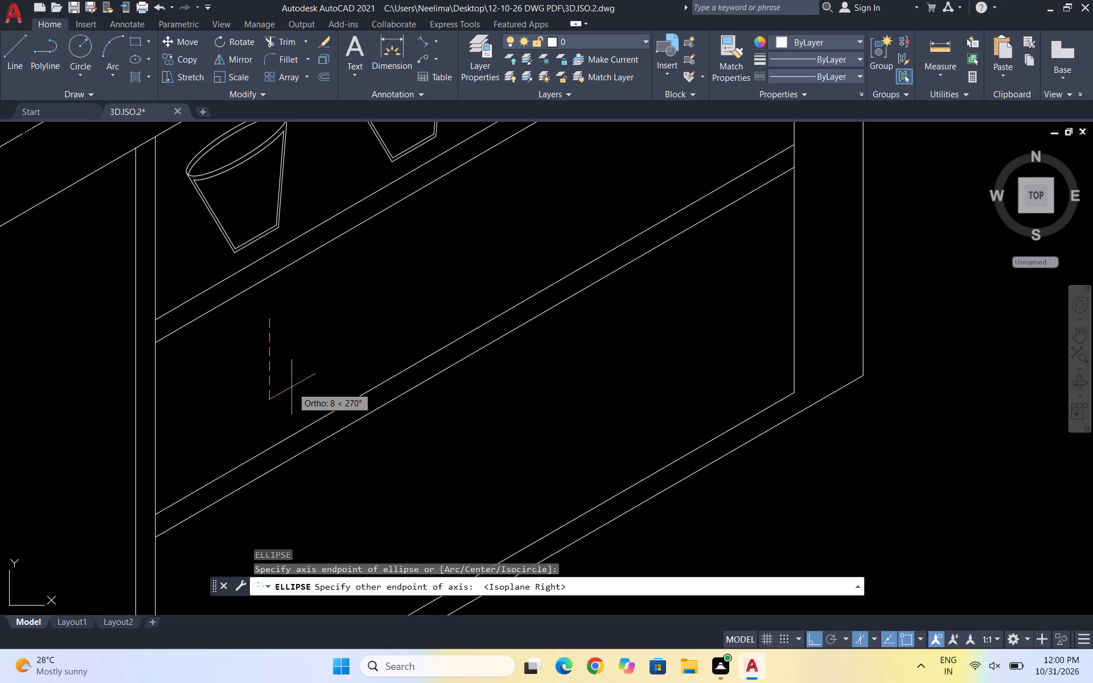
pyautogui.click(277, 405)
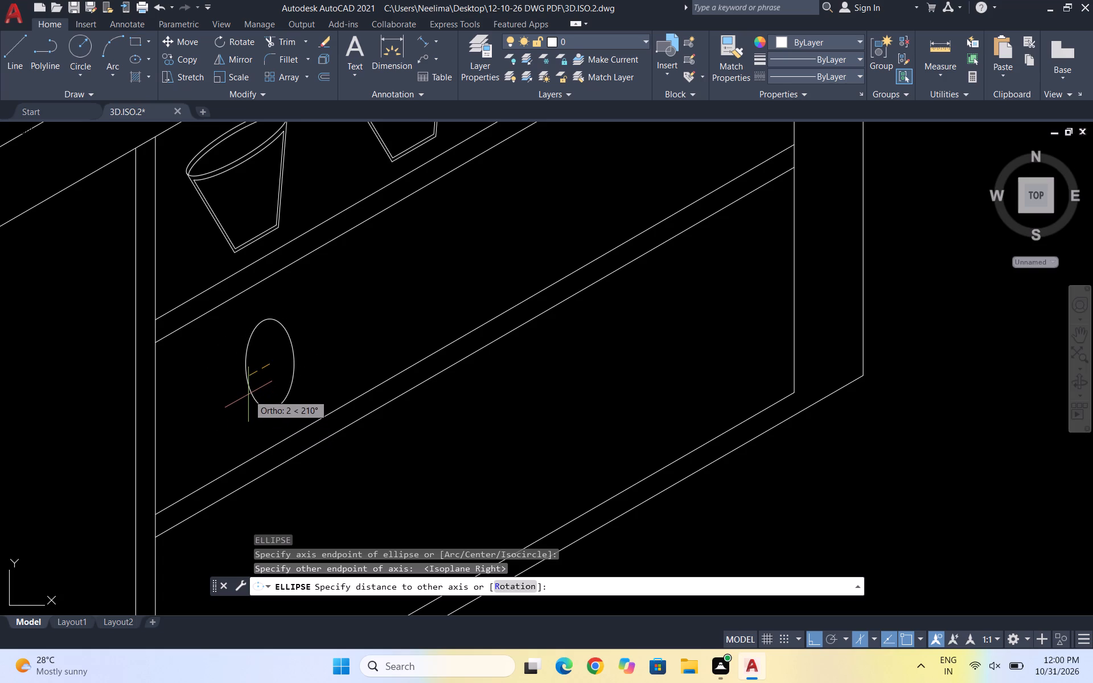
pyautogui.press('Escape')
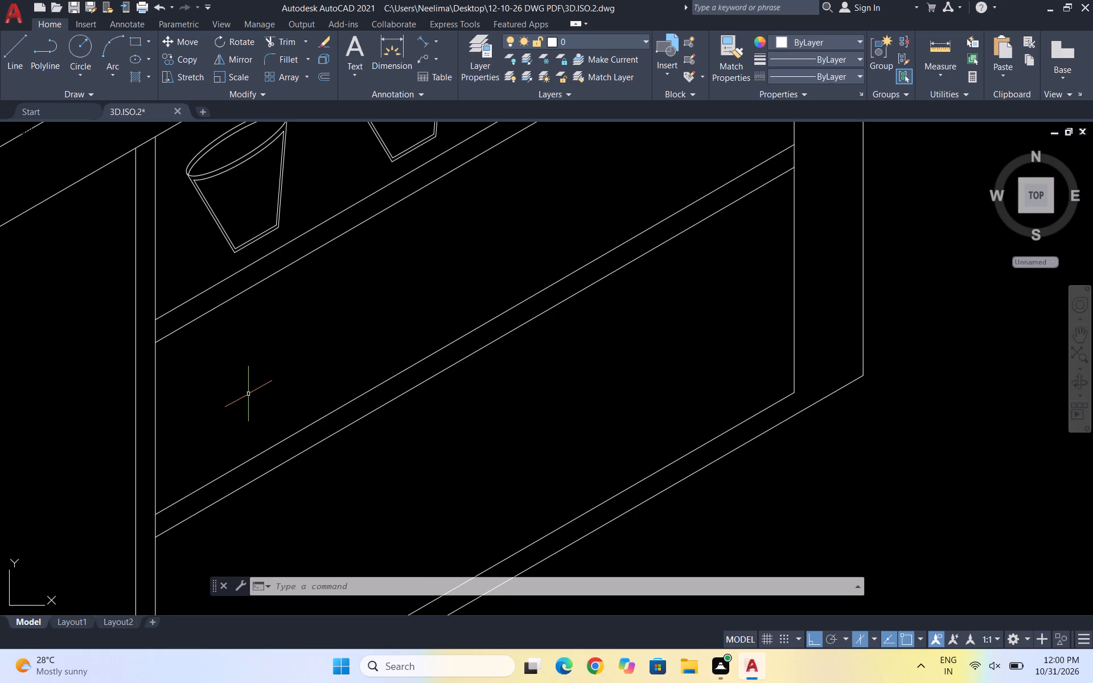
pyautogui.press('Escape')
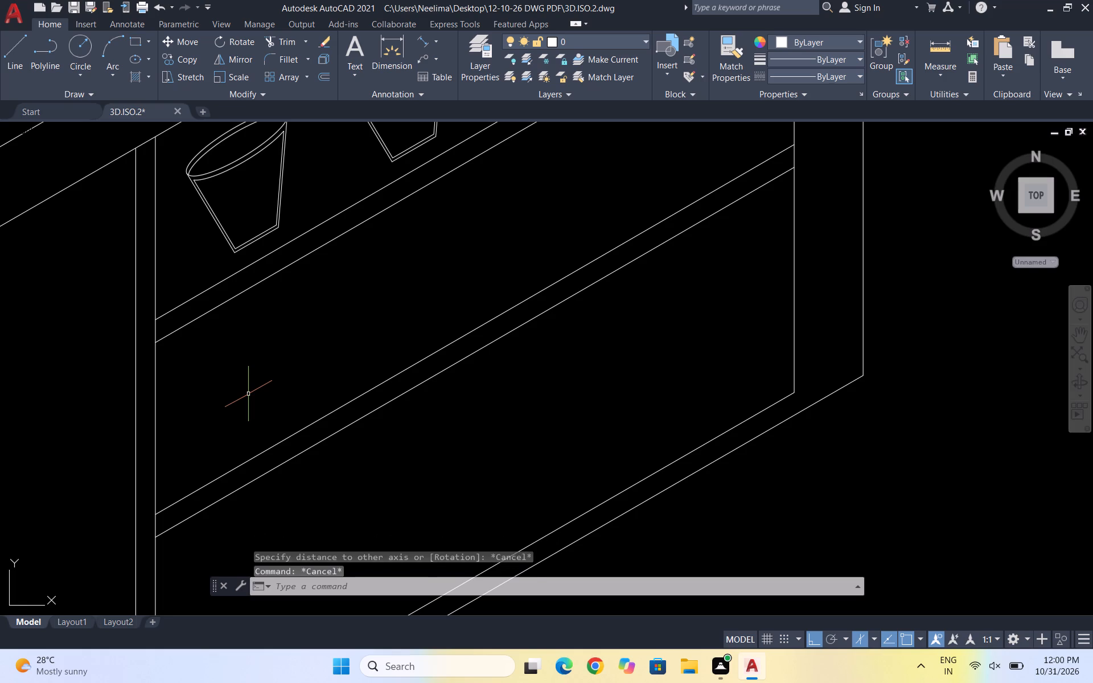
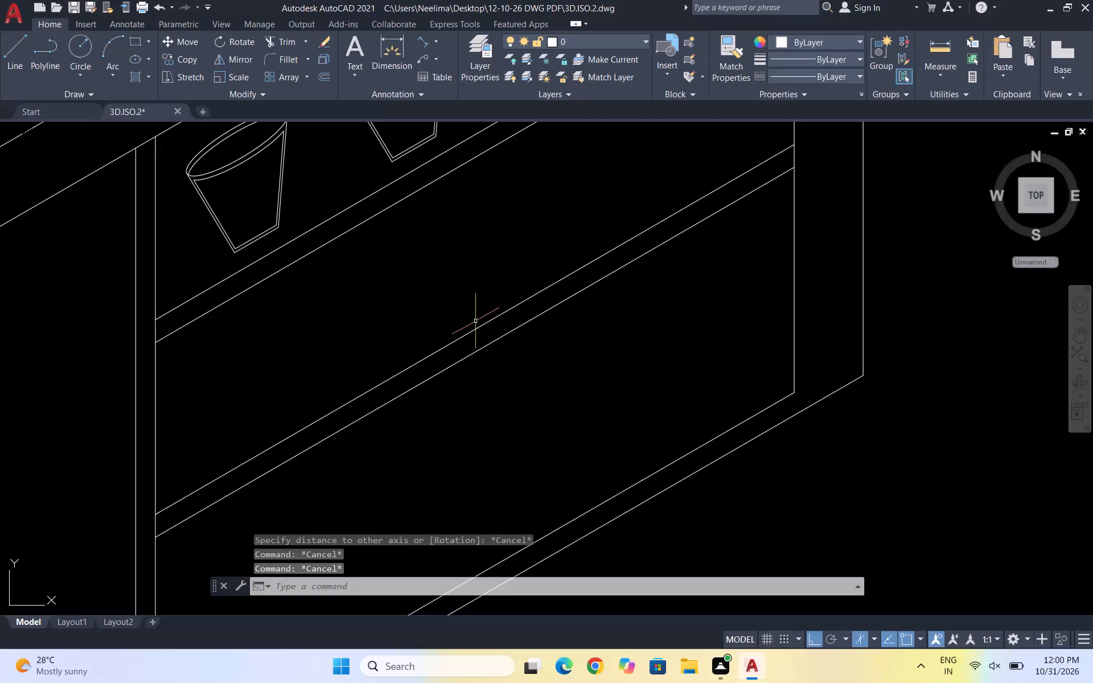
# Draw a near-circular ellipse in the middle shelf compartment using Isoplane Left with Ortho on, with an other-axis distance of about 4 units.
pyautogui.press('Escape')
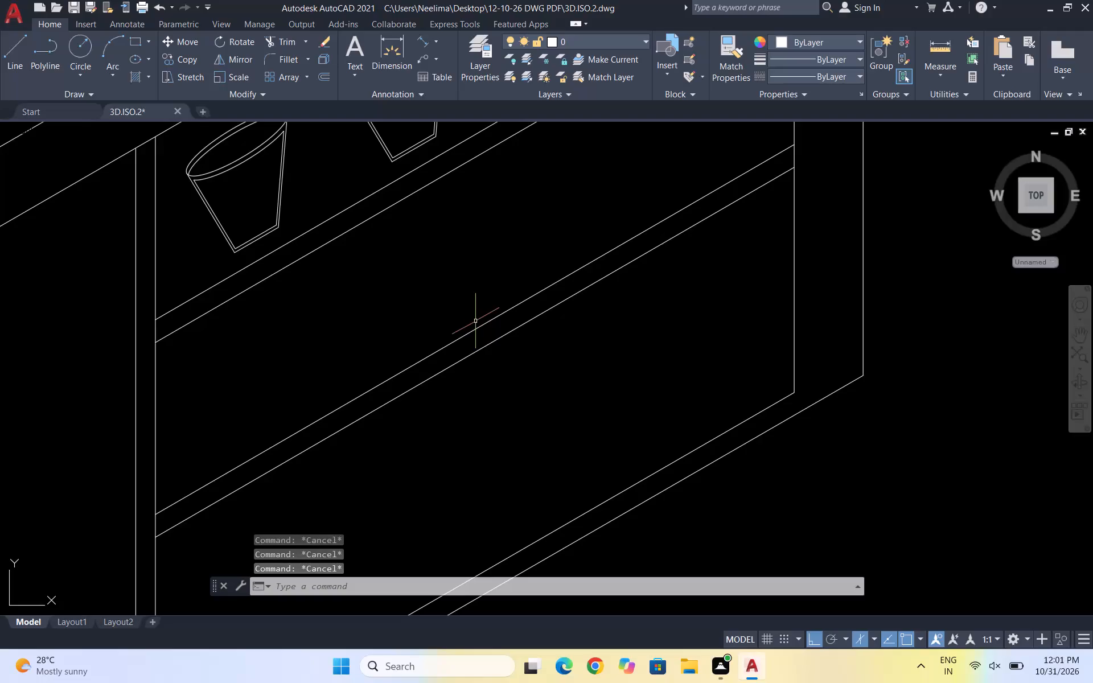
pyautogui.write('EL')
pyautogui.press('Return')
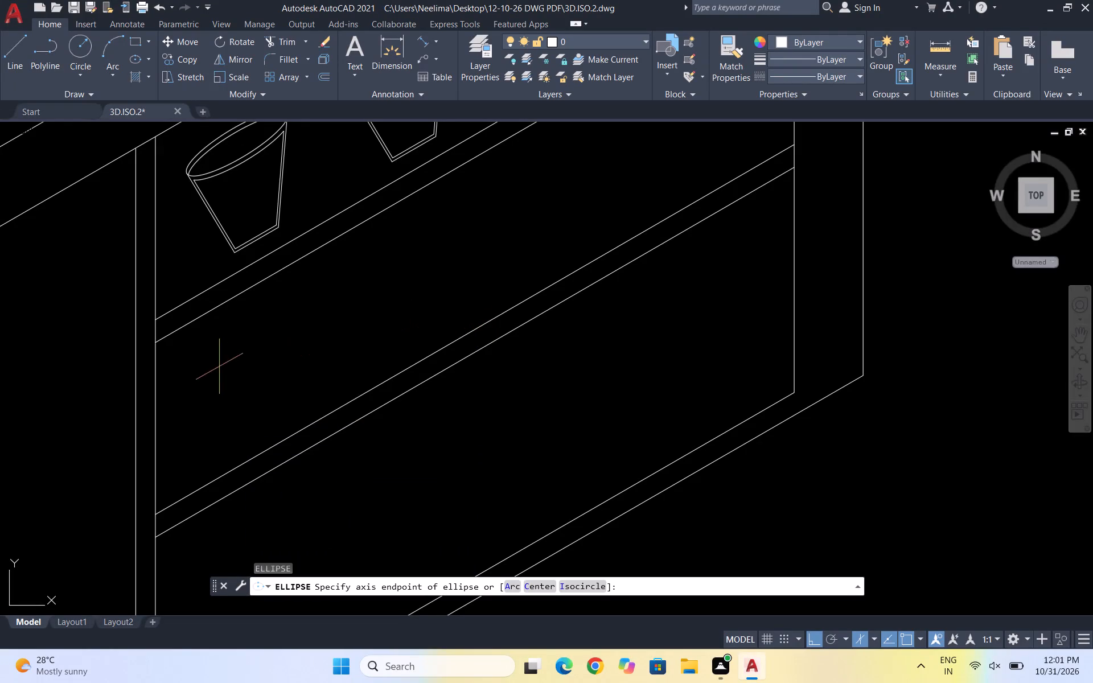
pyautogui.click(273, 331)
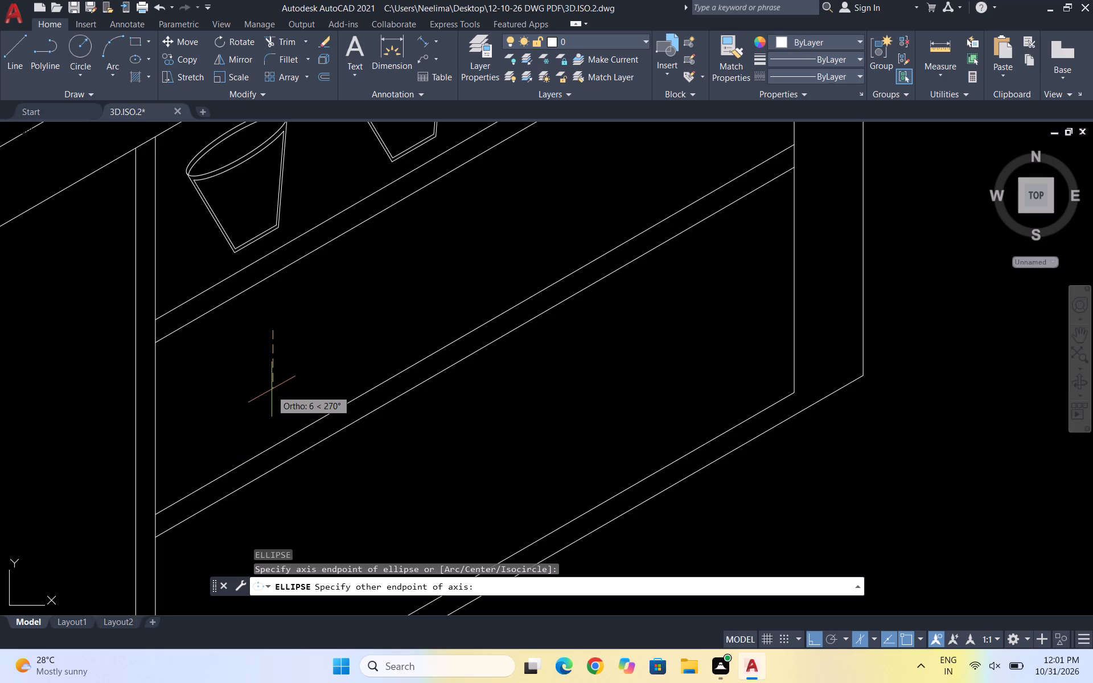
pyautogui.press('F5')
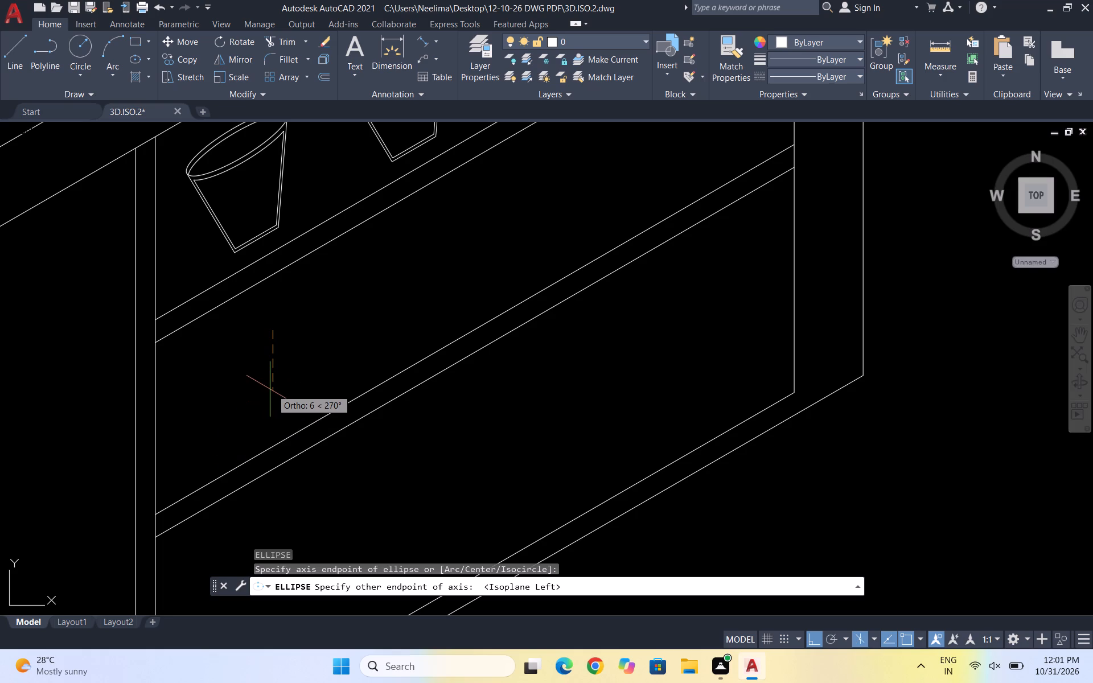
pyautogui.click(328, 336)
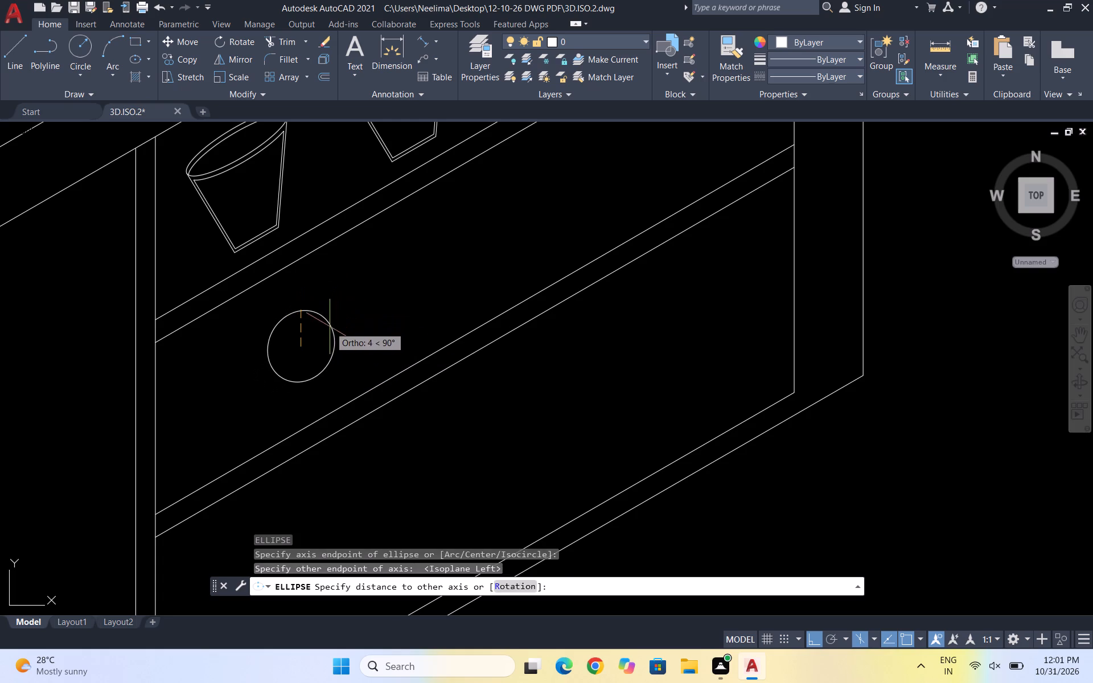
pyautogui.click(329, 326)
# Scale up the new ellipse from a base point near its centre so it fills more of the compartment's height.
pyautogui.scroll(2, 330, 353)
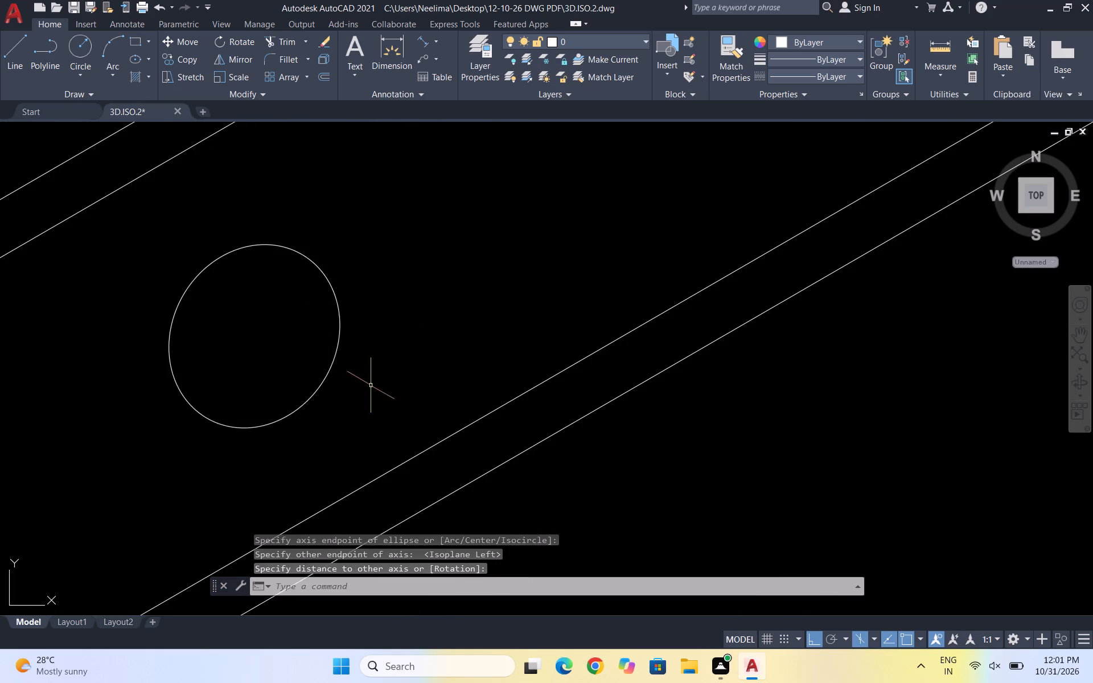
pyautogui.moveTo(371, 386); pyautogui.dragTo(338, 366)
pyautogui.click(282, 345)
pyautogui.press('s')
pyautogui.press('c')
pyautogui.press('Return')
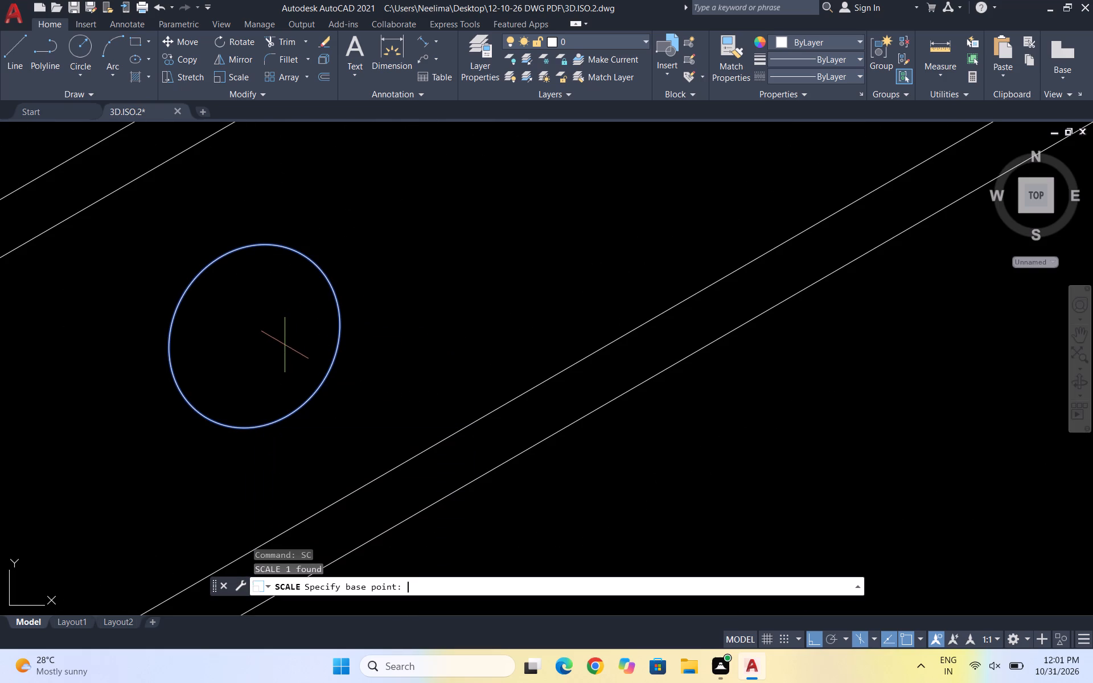
pyautogui.click(245, 349)
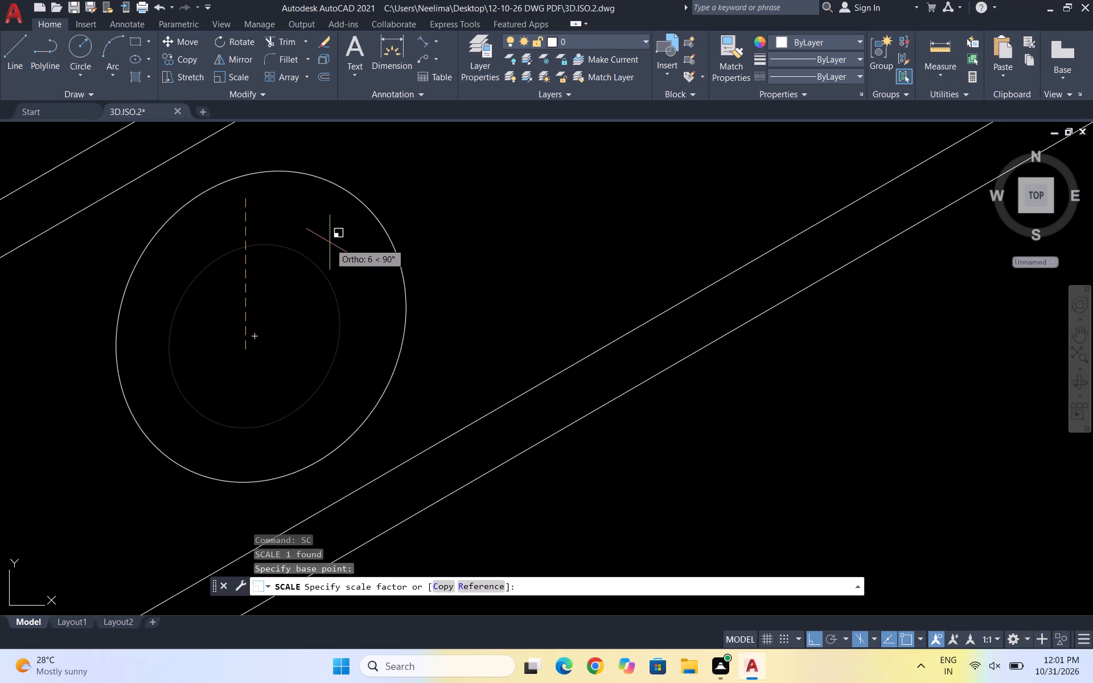
pyautogui.click(327, 245)
# Move the enlarged ellipse slightly along 210° in Isoplane Top, keeping it between the two shelf boards.
pyautogui.scroll(-5, 402, 221)
pyautogui.scroll(2, 408, 240)
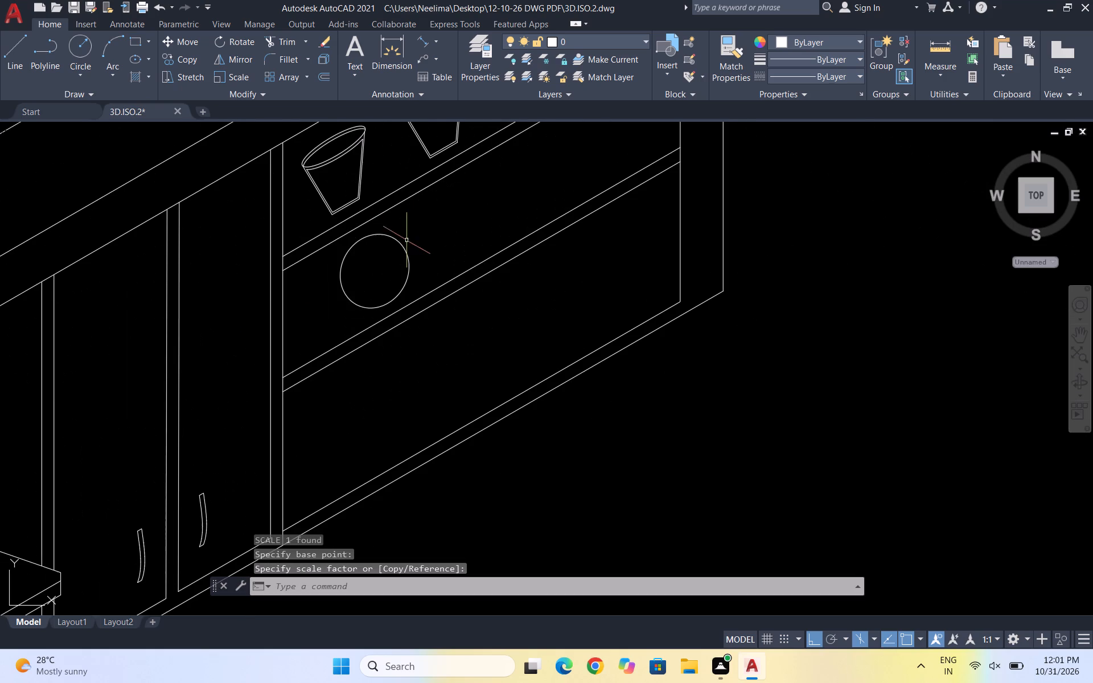
pyautogui.click(406, 240)
pyautogui.click(375, 264)
pyautogui.press('m')
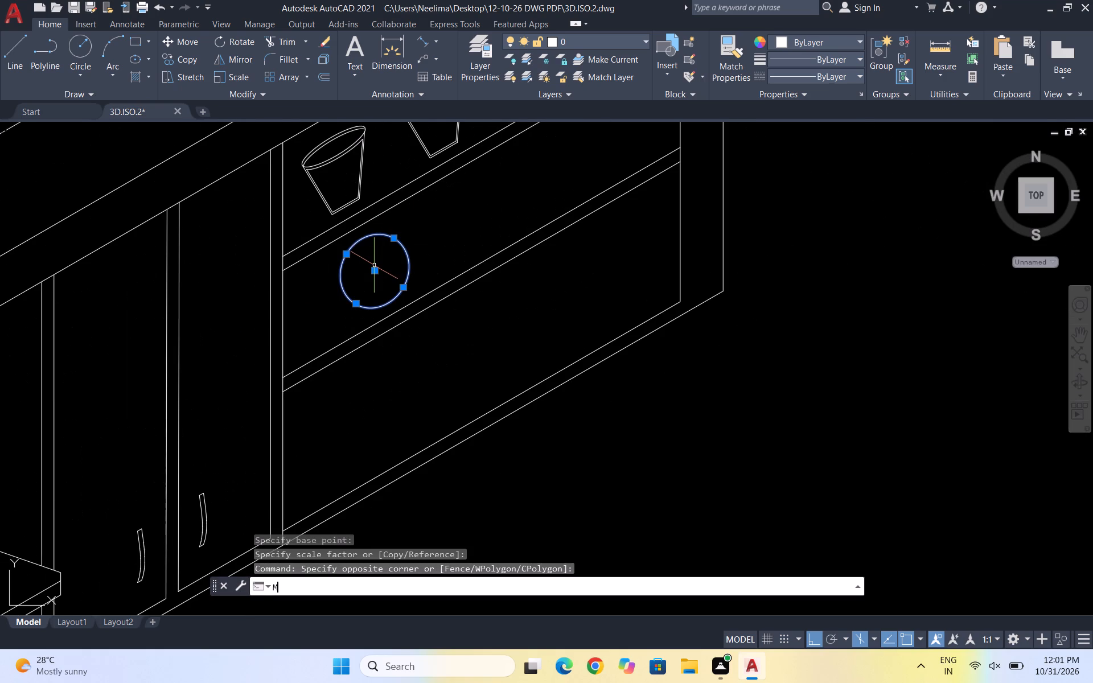
pyautogui.press('Return')
pyautogui.click(375, 265)
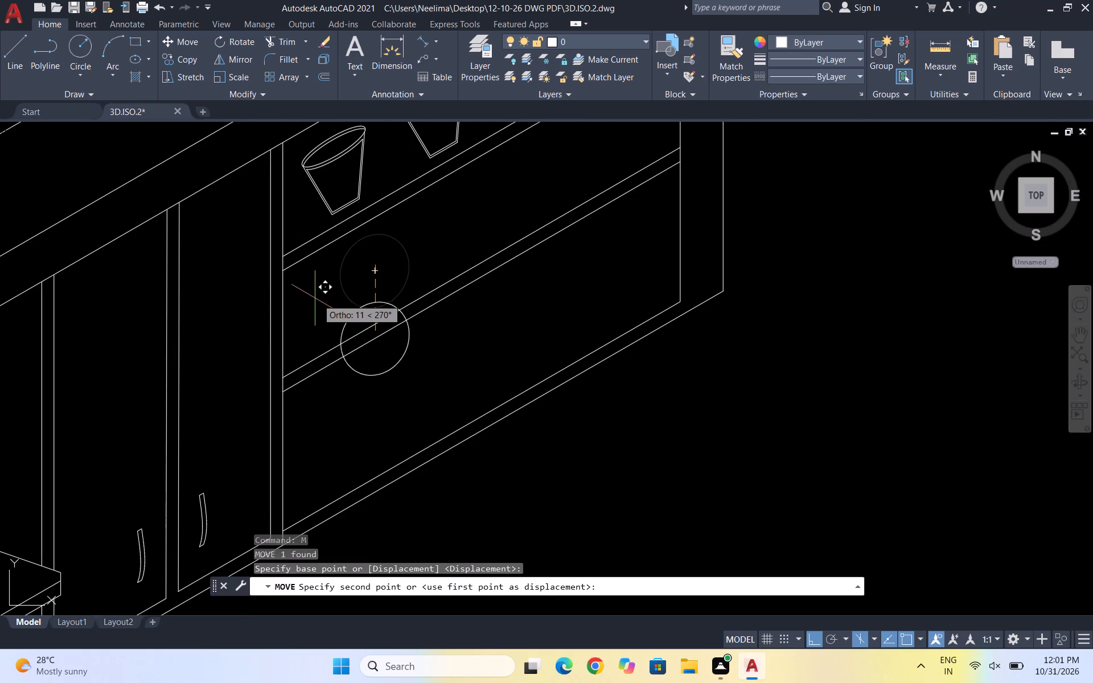
pyautogui.press('F5')
pyautogui.scroll(2, 329, 282)
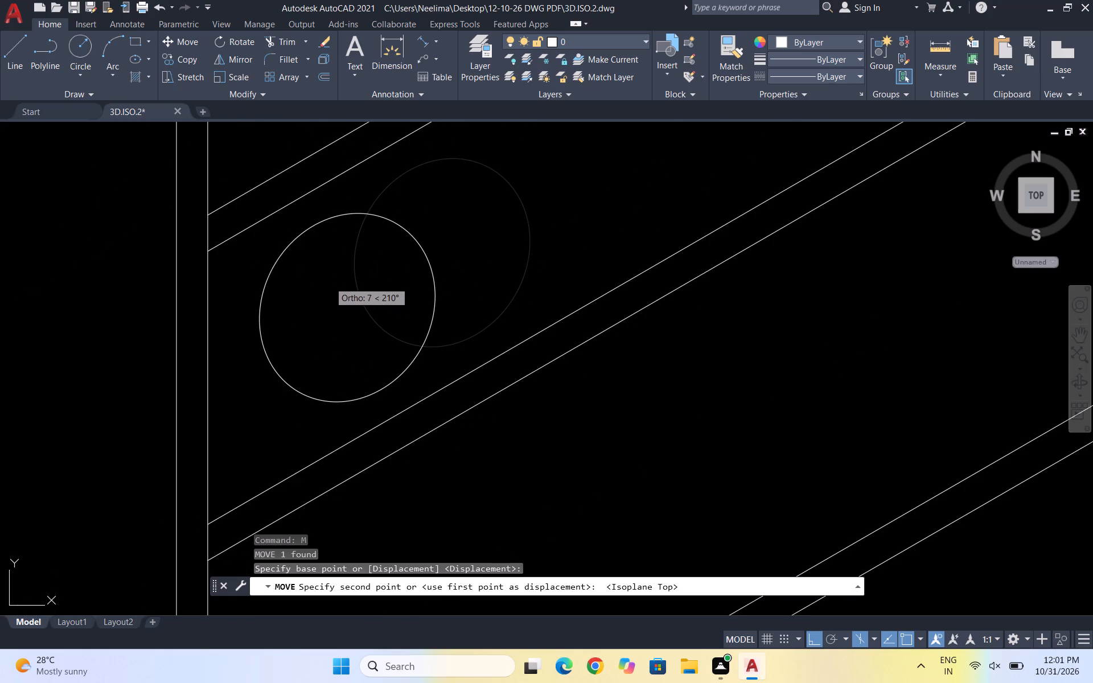
pyautogui.click(423, 245)
pyautogui.press('Escape')
# Copy the ellipse in the middle shelf compartment.
pyautogui.moveTo(406, 271); pyautogui.dragTo(405, 272)
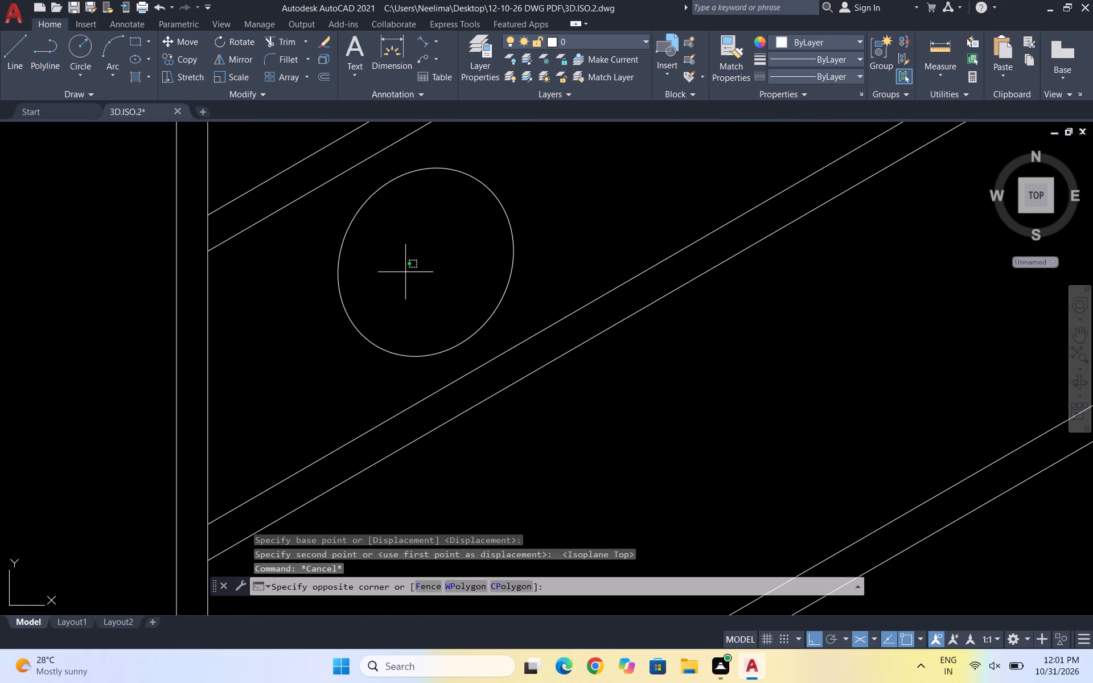
pyautogui.moveTo(405, 272); pyautogui.dragTo(385, 271)
pyautogui.click(324, 275)
pyautogui.write('CO')
pyautogui.press('Return')
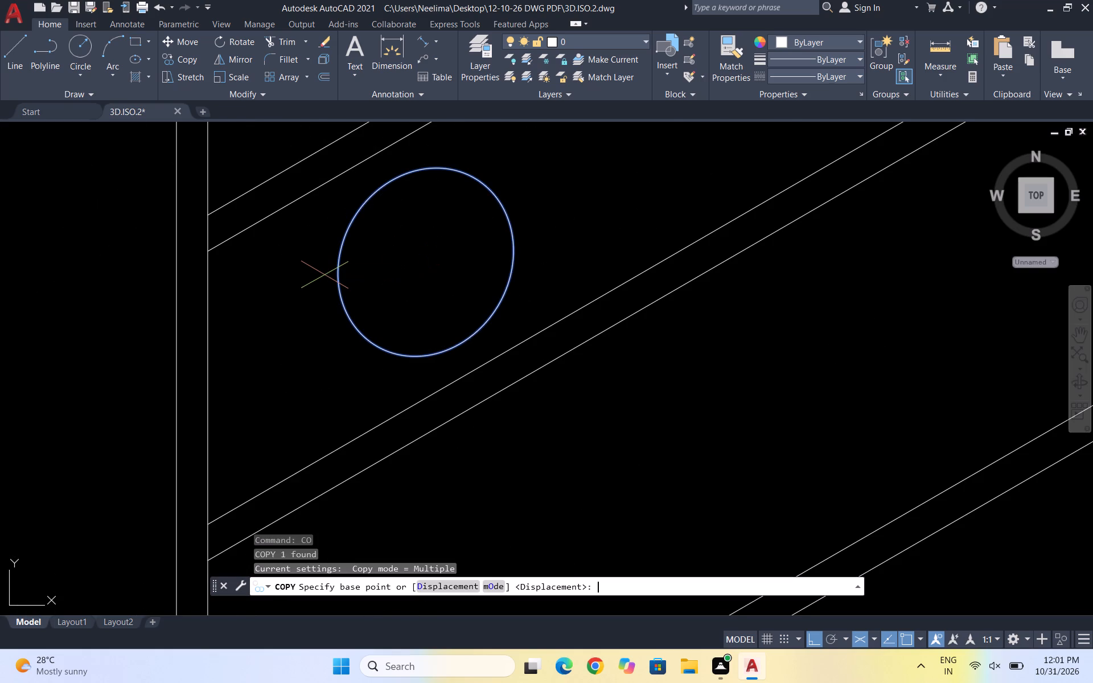
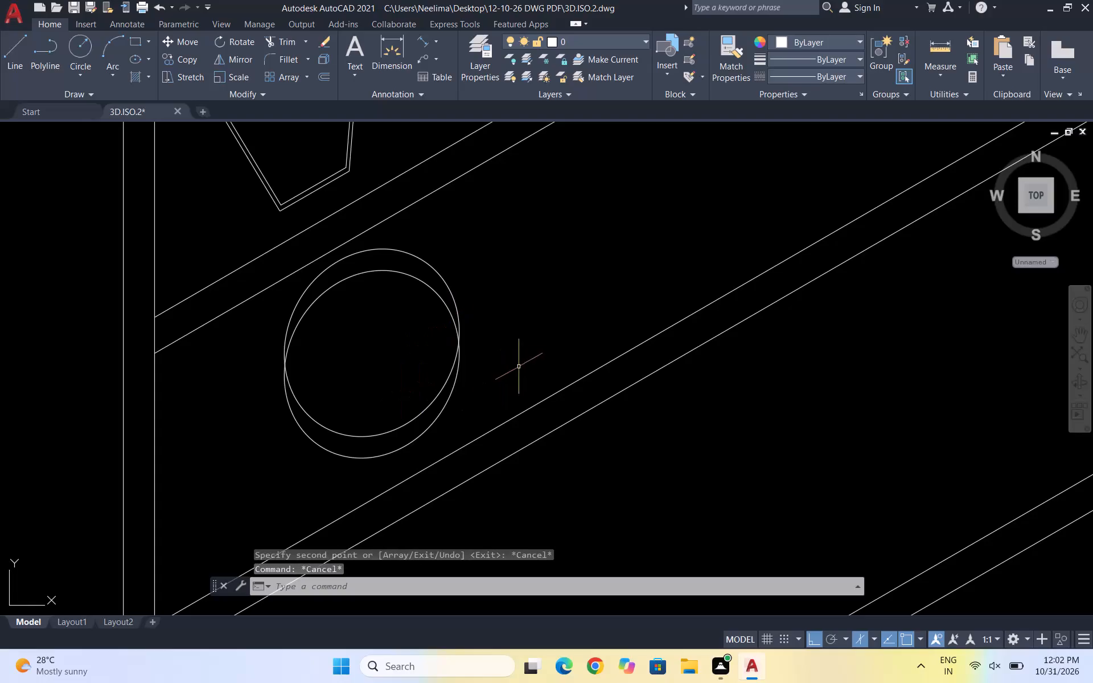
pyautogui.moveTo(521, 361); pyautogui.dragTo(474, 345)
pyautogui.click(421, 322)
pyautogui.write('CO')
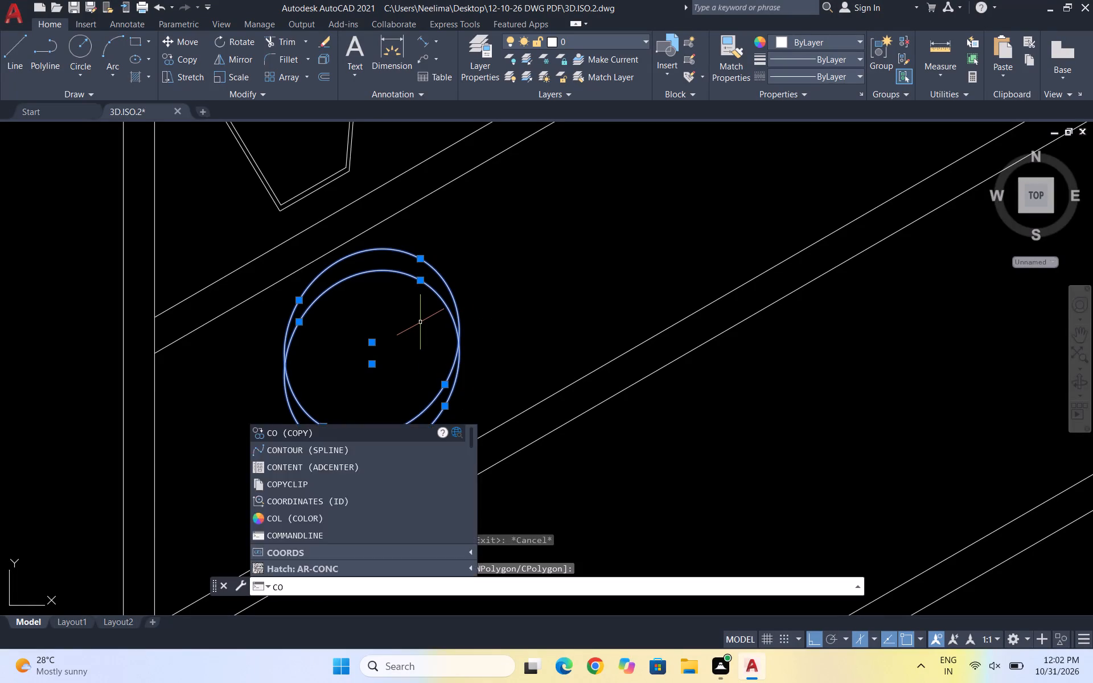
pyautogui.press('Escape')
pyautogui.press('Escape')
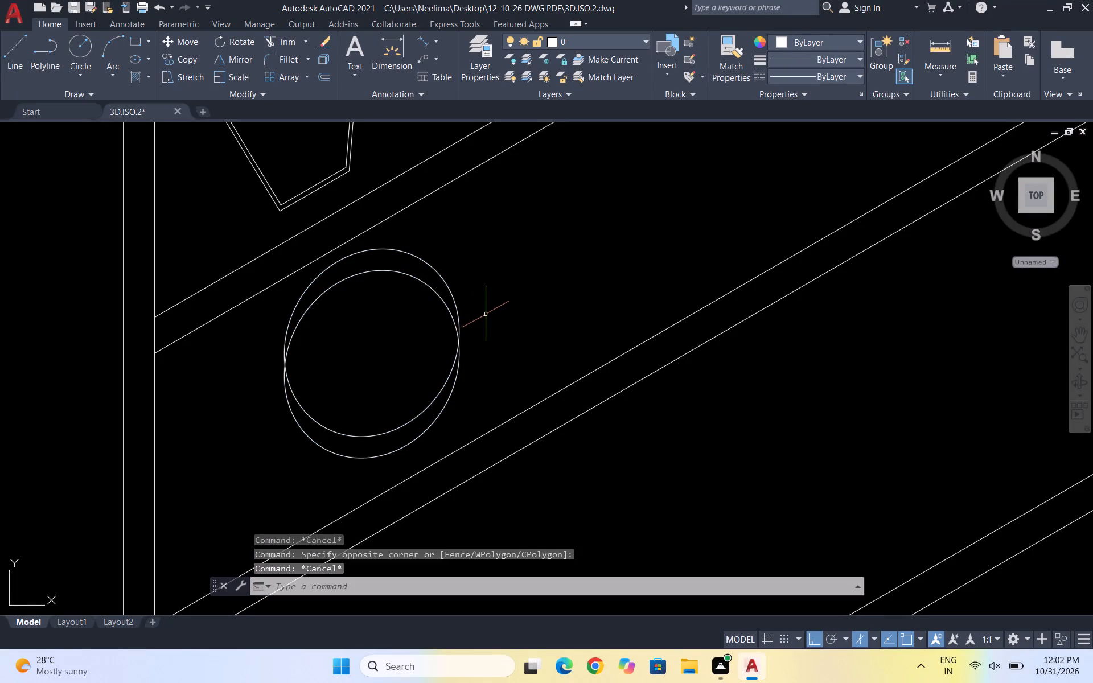
# Delete the upper of the two overlapping ellipses in the middle shelf compartment.
pyautogui.scroll(1, 480, 320)
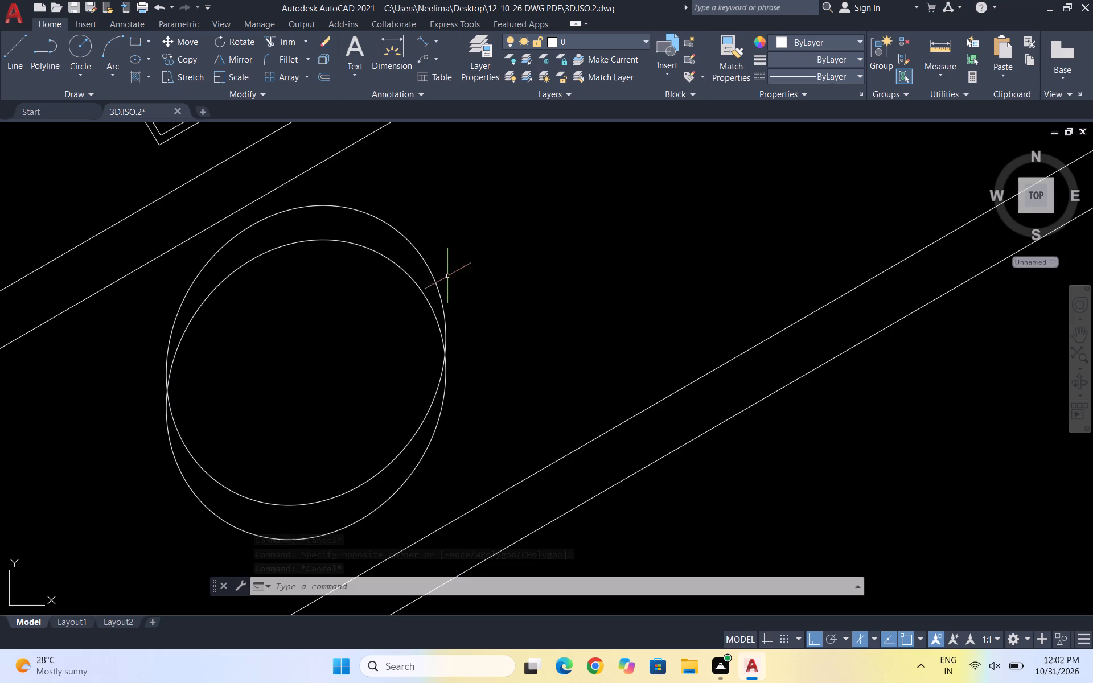
pyautogui.press('Escape')
pyautogui.click(447, 246)
pyautogui.press('Escape')
pyautogui.click(437, 249)
pyautogui.click(413, 246)
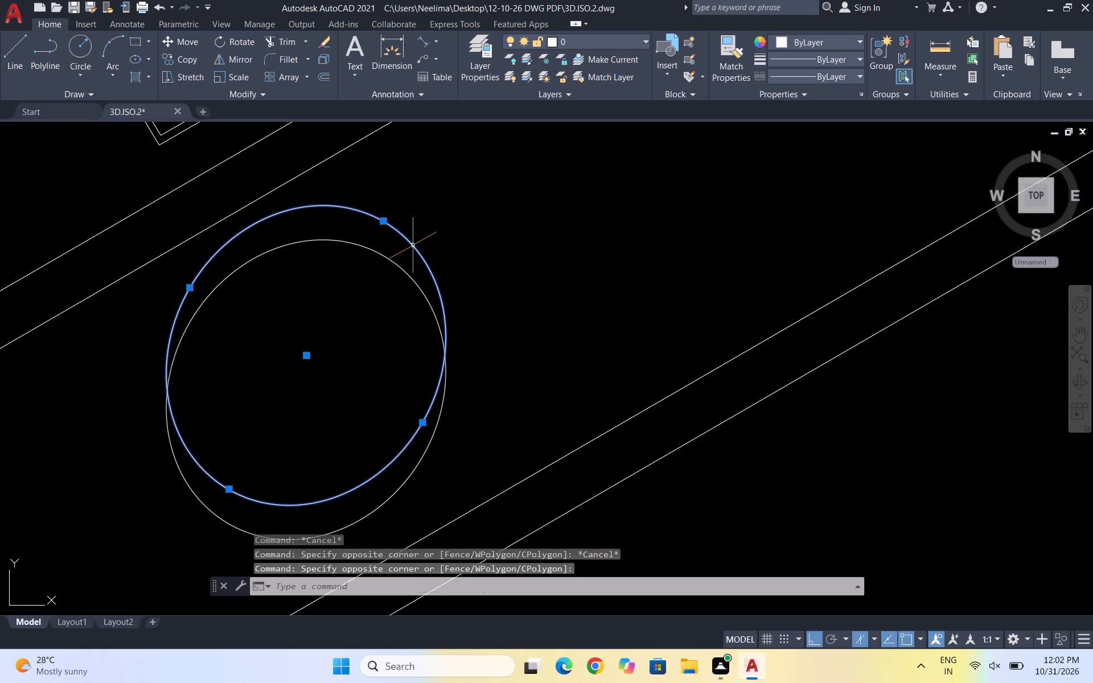
pyautogui.press('Delete')
pyautogui.press('Escape')
pyautogui.press('Escape')
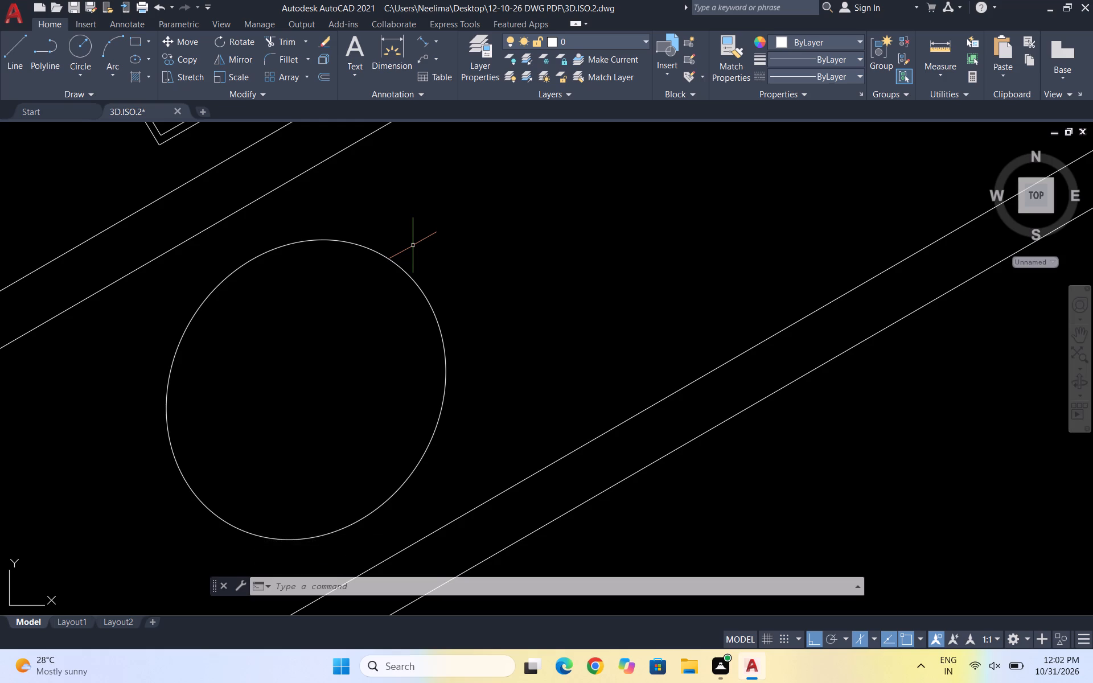
pyautogui.press('Escape')
pyautogui.press('Escape')
pyautogui.press('Escape')
# Delete the remaining ellipse so the middle shelf compartment is empty.
pyautogui.scroll(-4, 417, 262)
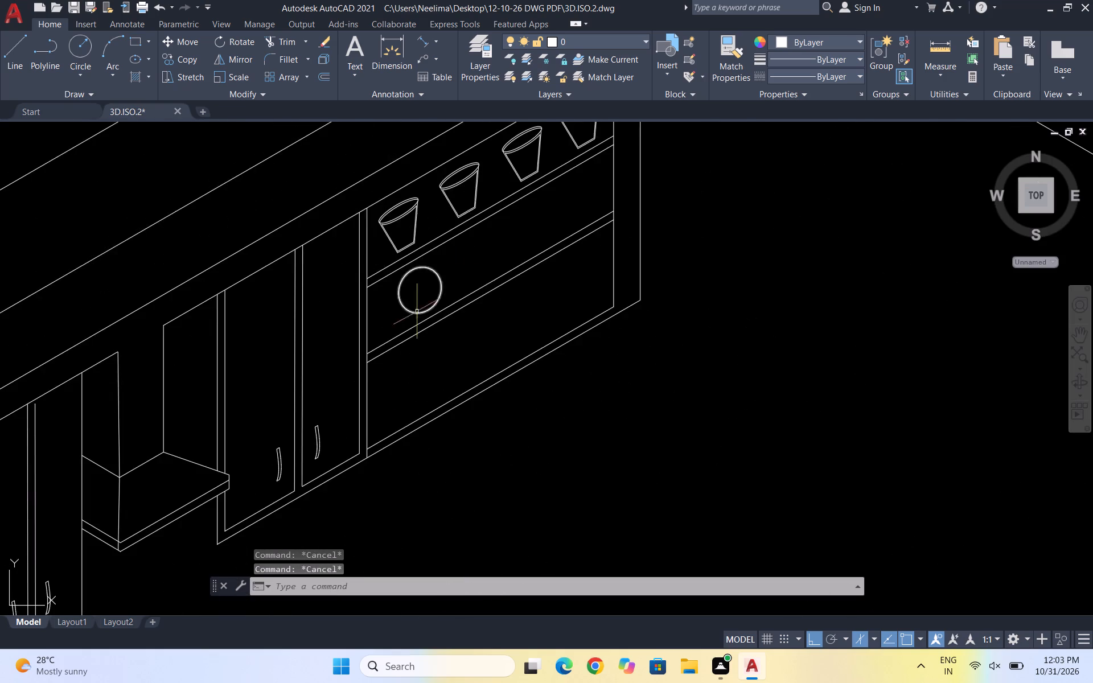
pyautogui.scroll(-2, 487, 330)
pyautogui.scroll(2, 433, 336)
pyautogui.scroll(2, 517, 270)
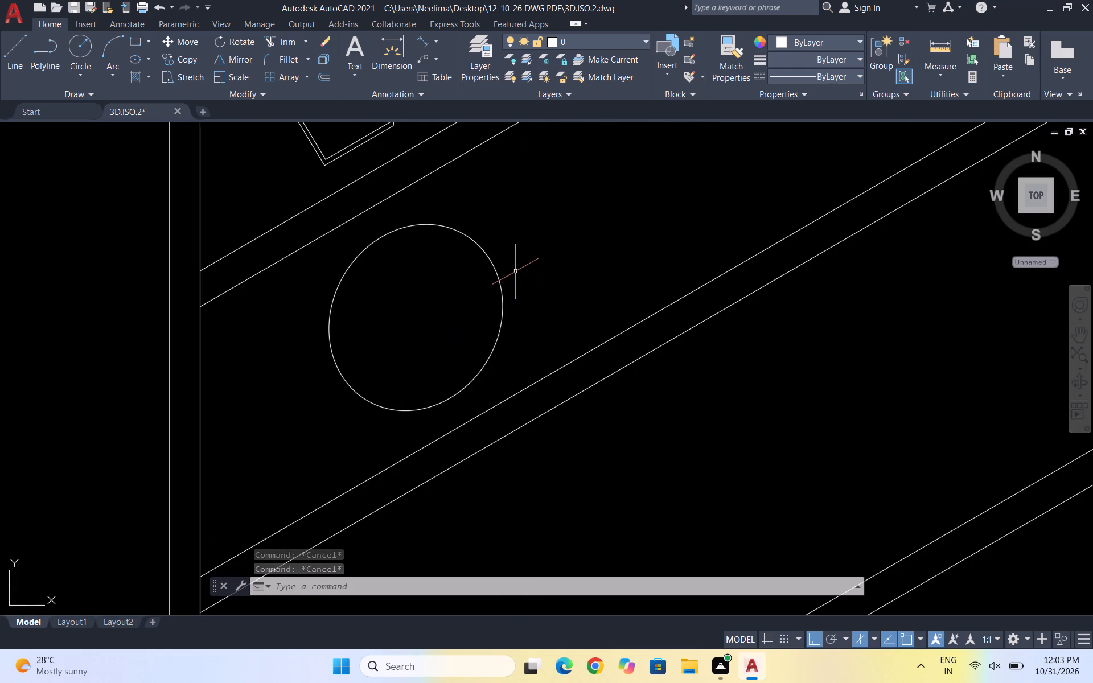
pyautogui.scroll(1, 515, 271)
pyautogui.click(515, 271)
pyautogui.click(430, 278)
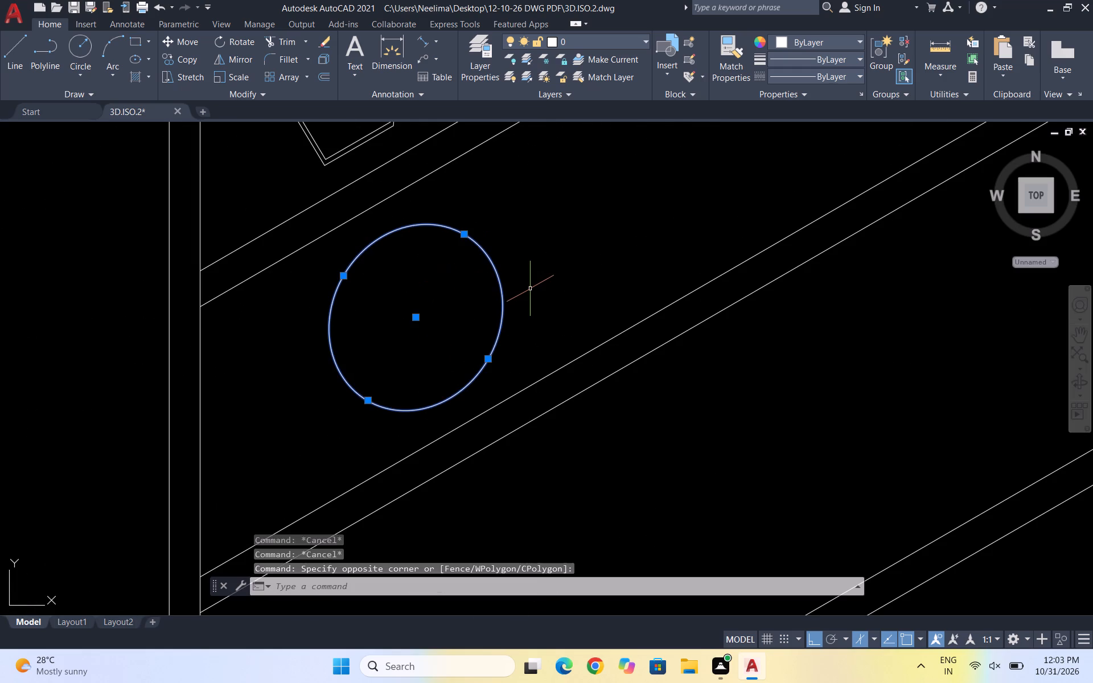
pyautogui.press('Delete')
pyautogui.press('Escape')
pyautogui.press('Escape')
# Draw a new ellipse near the inner end of the middle shelf compartment, with a vertical axis of about 9 units and a wider horizontal axis.
pyautogui.write('EL')
pyautogui.press('Return')
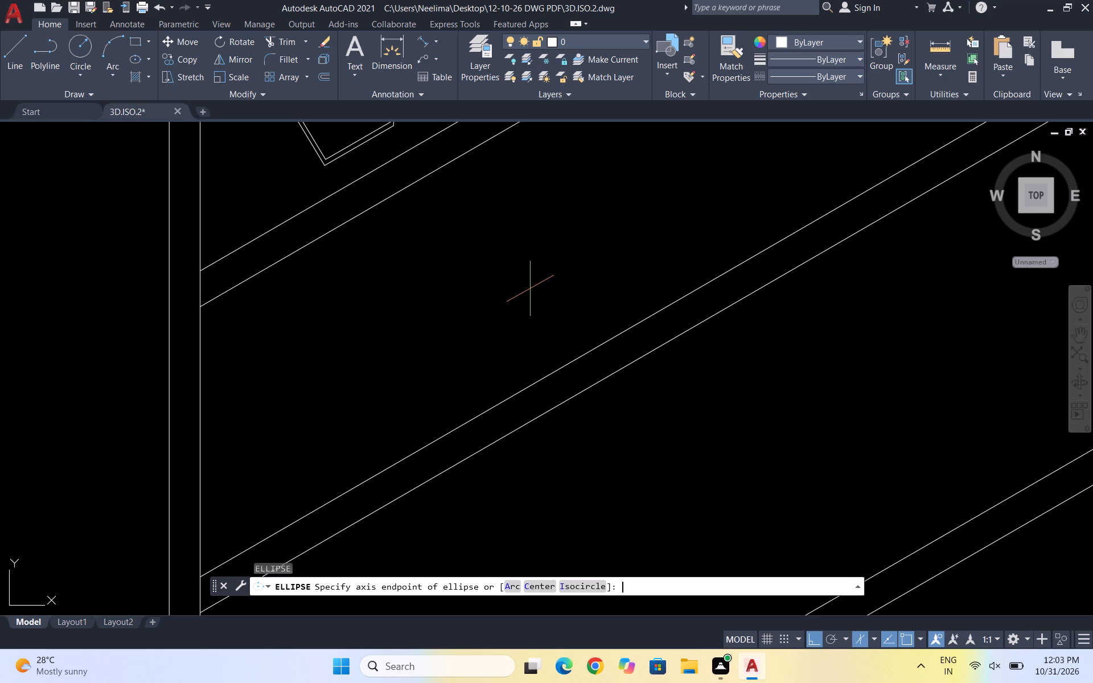
pyautogui.press('Escape')
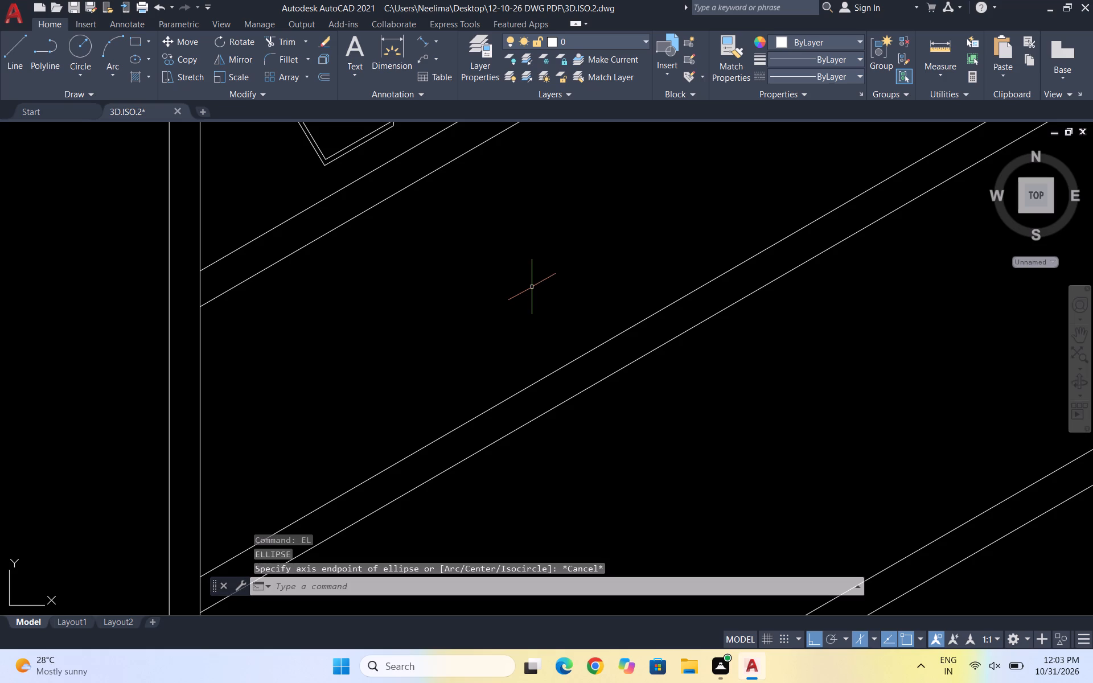
pyautogui.write('EL')
pyautogui.press('Return')
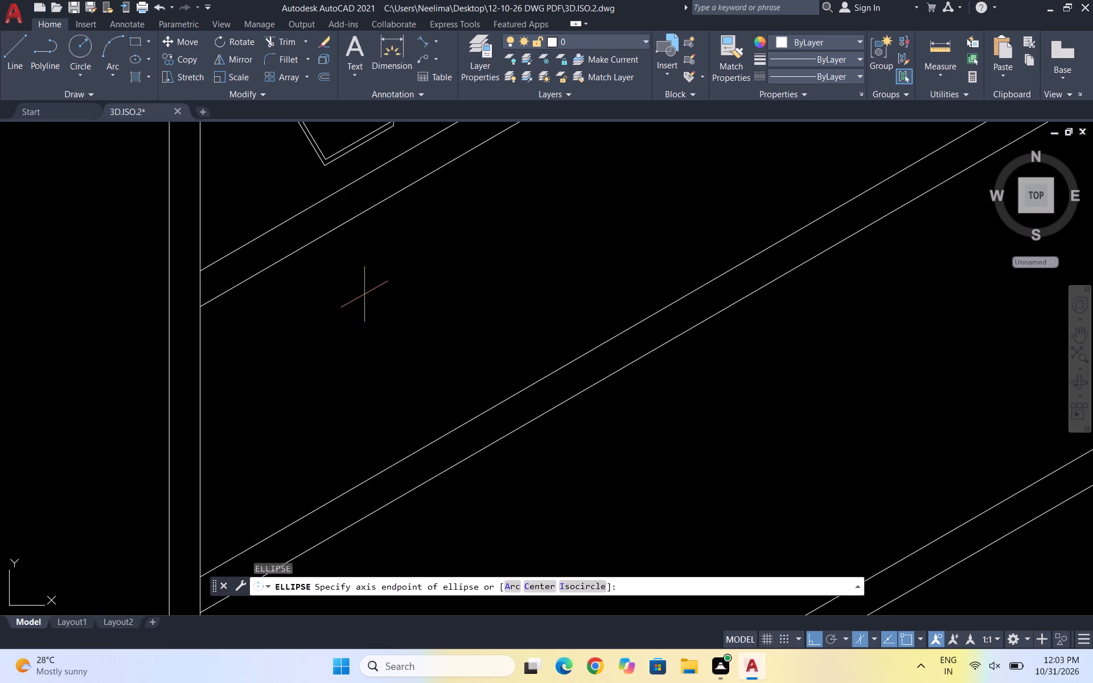
pyautogui.click(379, 259)
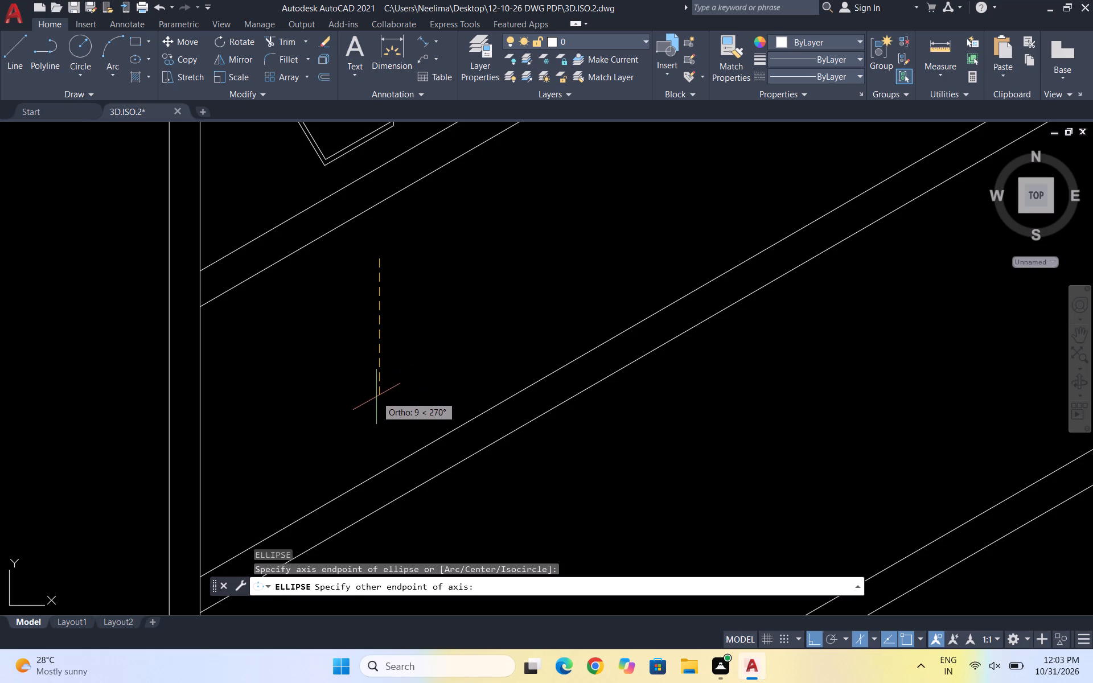
pyautogui.click(376, 398)
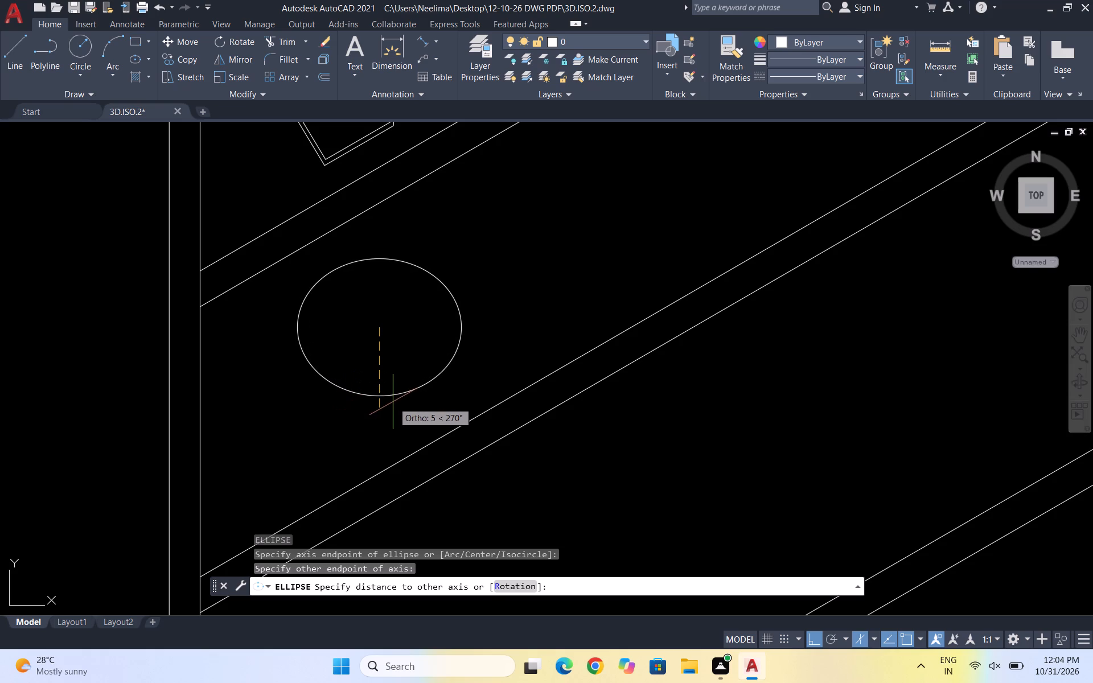
pyautogui.click(416, 396)
pyautogui.scroll(-4, 487, 294)
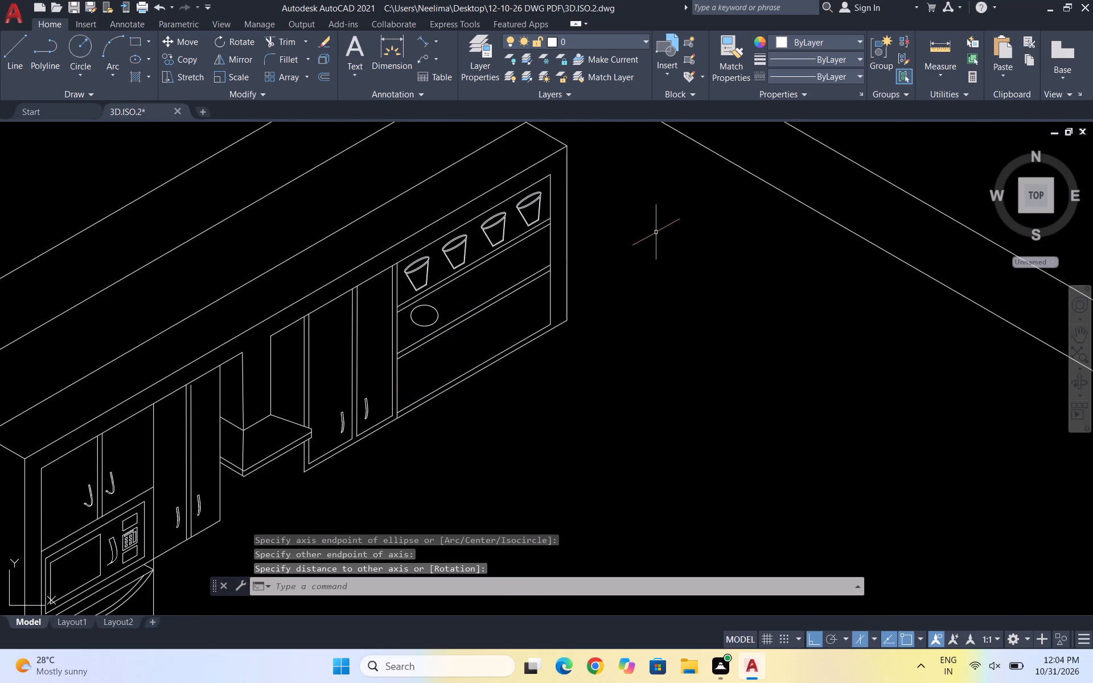
pyautogui.scroll(-1, 656, 232)
# Rotate the first cup on the top shelf slightly clockwise about a point inside it, with Ortho off.
pyautogui.scroll(3, 512, 239)
pyautogui.scroll(1, 491, 310)
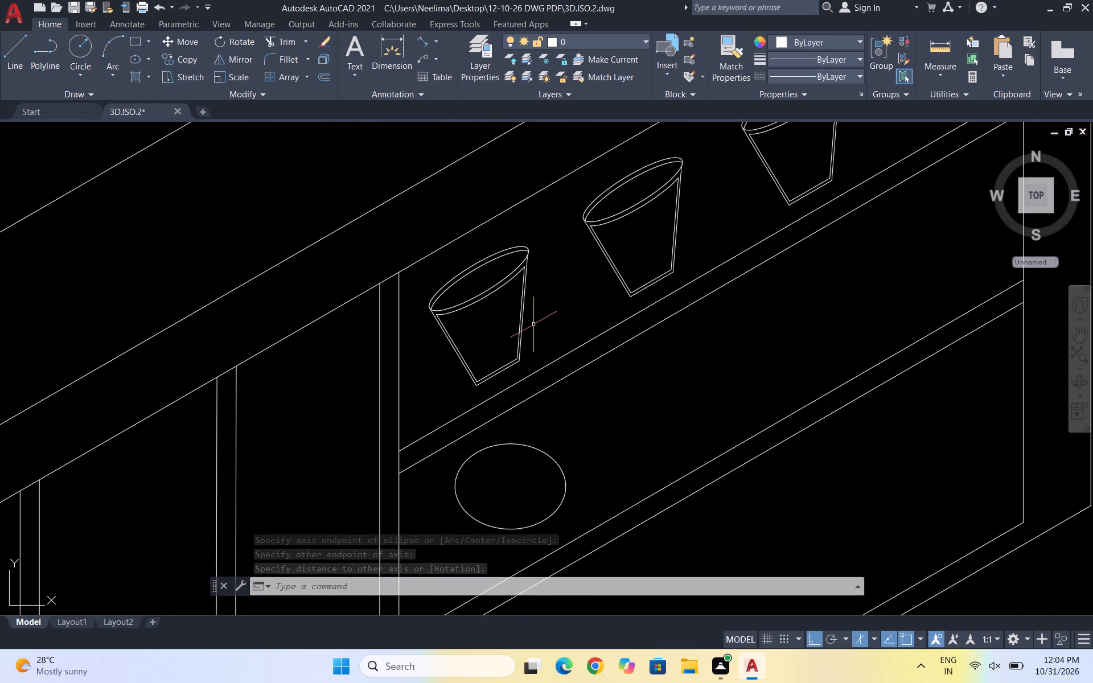
pyautogui.click(532, 324)
pyautogui.click(491, 246)
pyautogui.scroll(3, 489, 377)
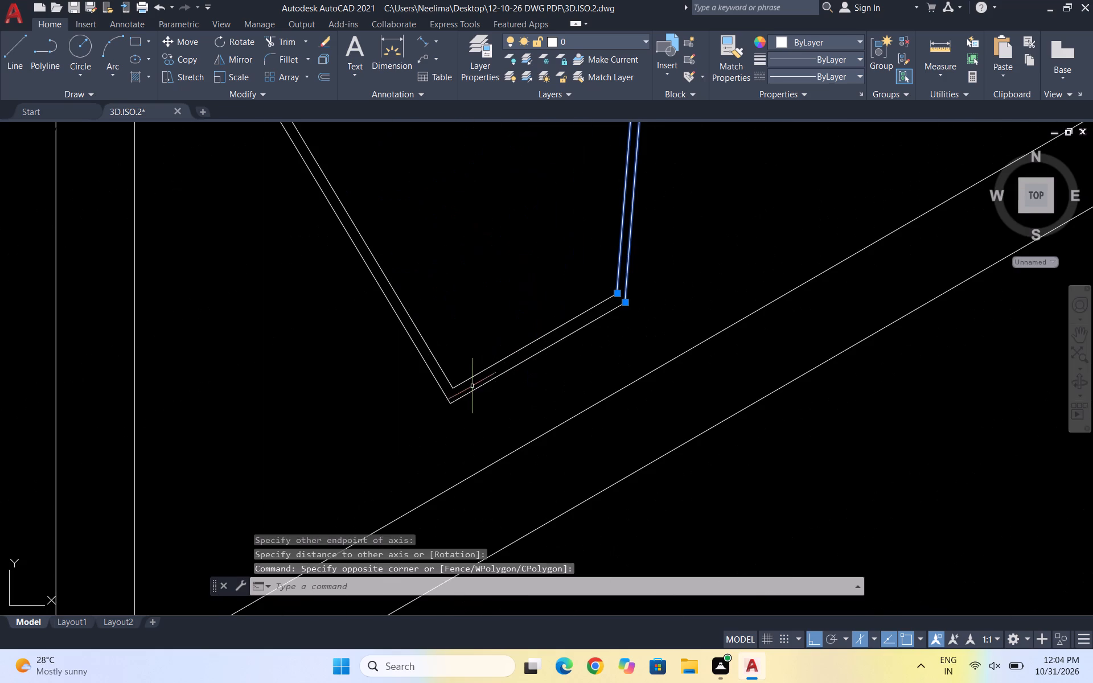
pyautogui.moveTo(503, 402); pyautogui.dragTo(454, 378)
pyautogui.click(346, 316)
pyautogui.scroll(-3, 398, 306)
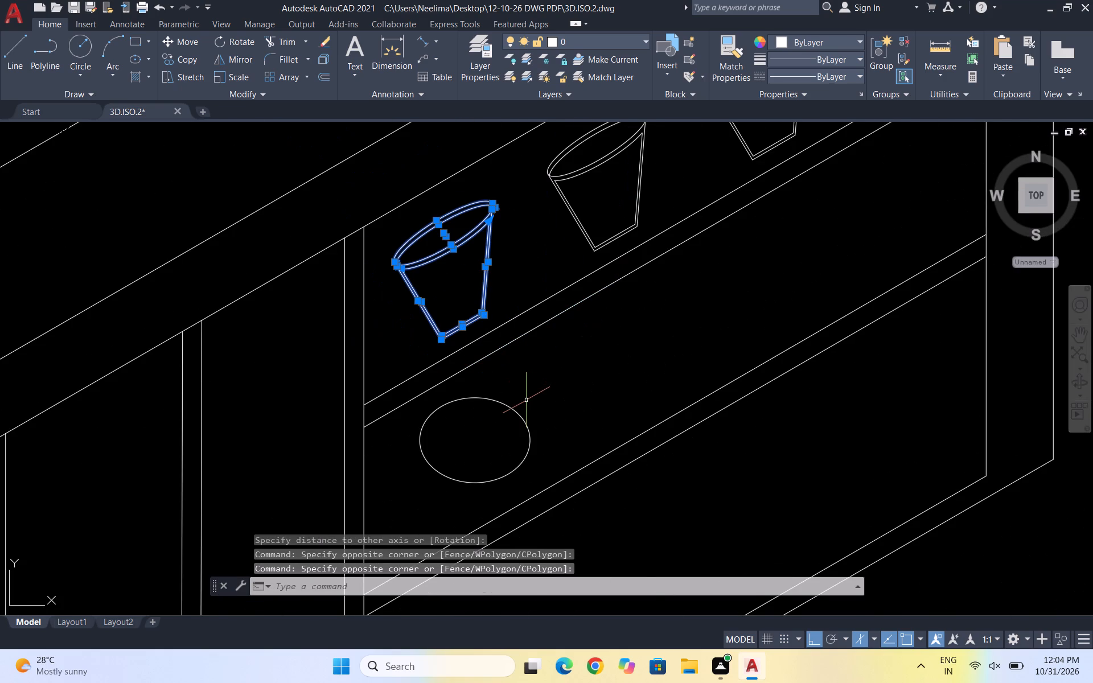
pyautogui.write('RO')
pyautogui.press('Return')
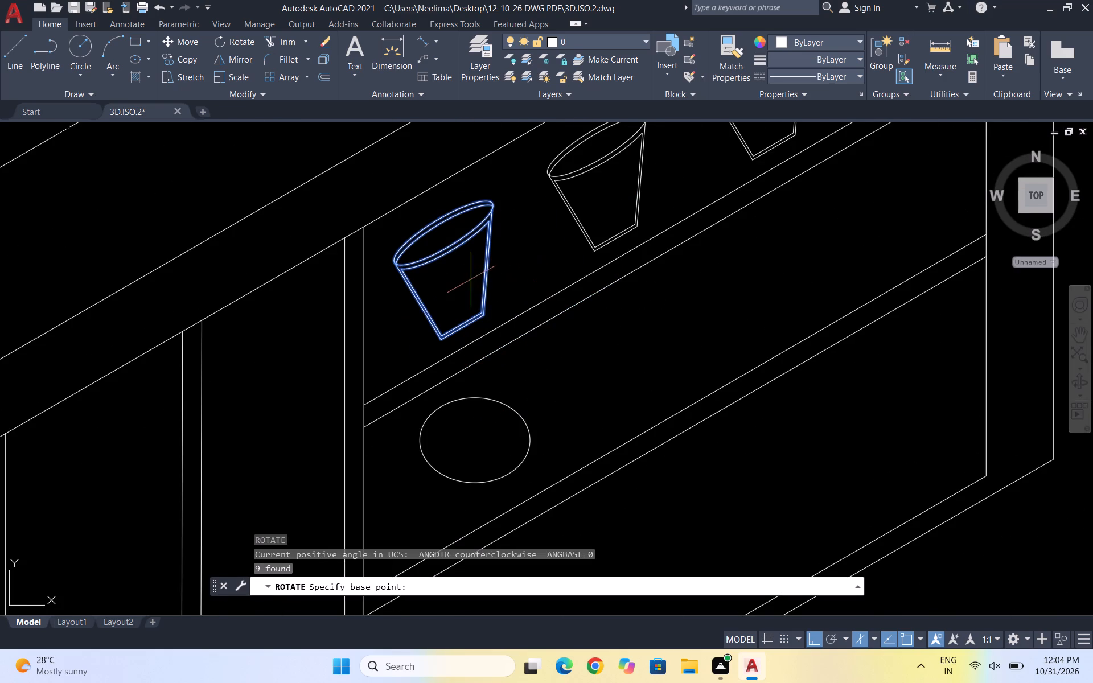
pyautogui.click(461, 280)
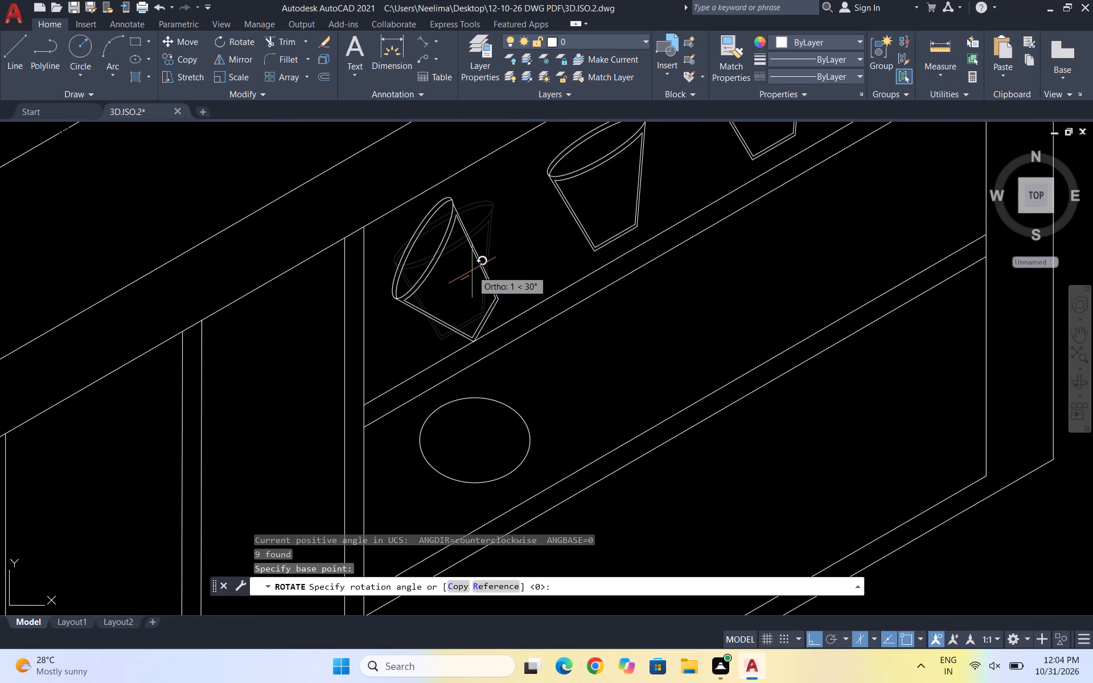
pyautogui.press('F8')
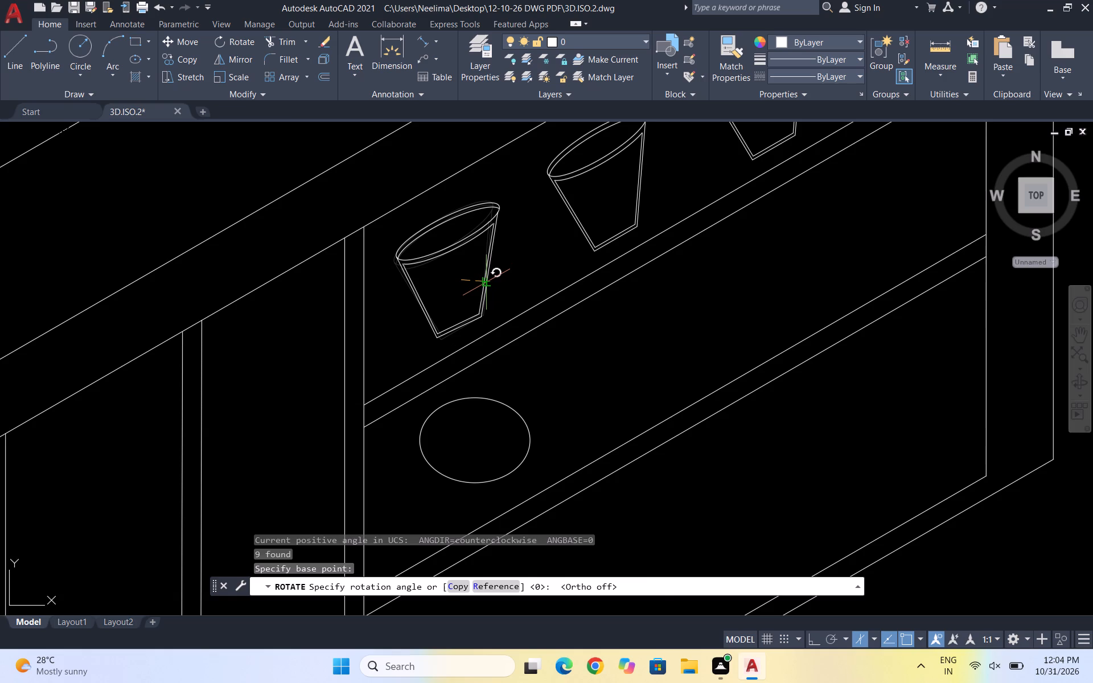
pyautogui.scroll(1, 486, 282)
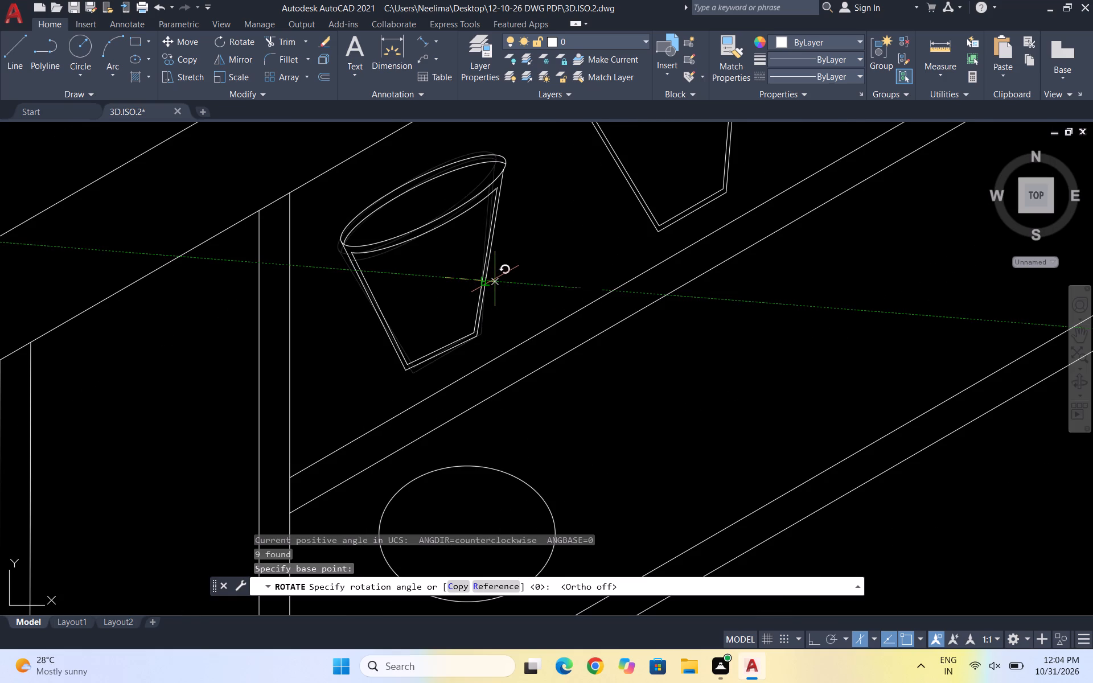
pyautogui.click(495, 279)
pyautogui.scroll(-4, 481, 274)
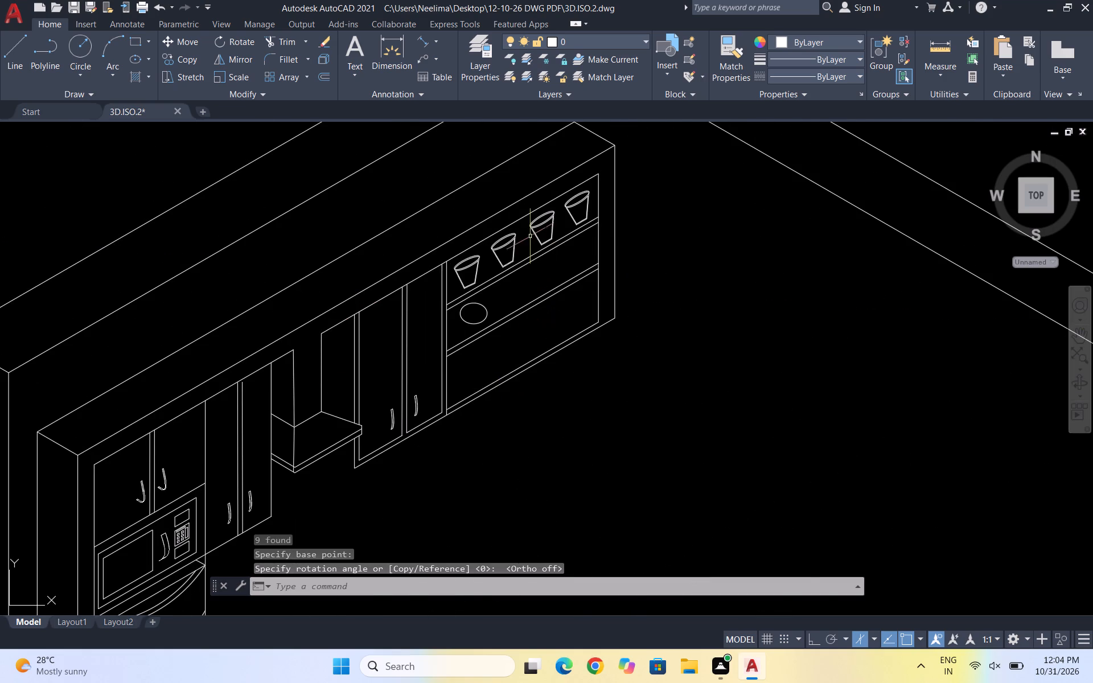
# Erase the other three cups on the top shelf, keeping only the rotated one.
pyautogui.scroll(3, 530, 236)
pyautogui.scroll(2, 408, 356)
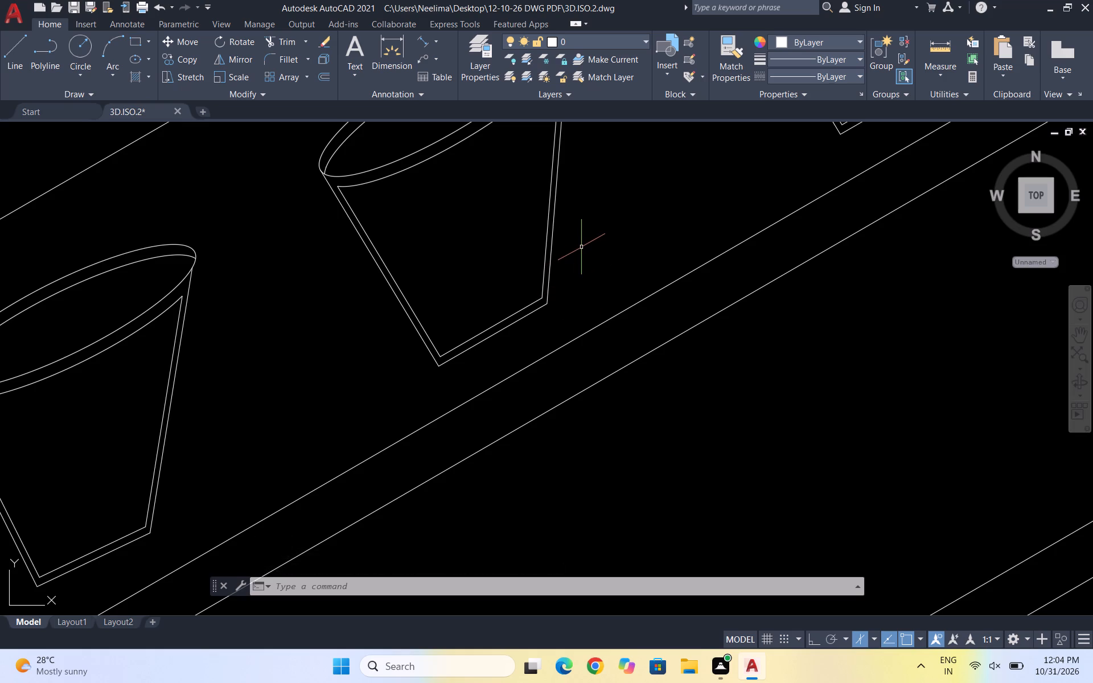
pyautogui.scroll(2, 416, 367)
pyautogui.moveTo(577, 354); pyautogui.dragTo(540, 335)
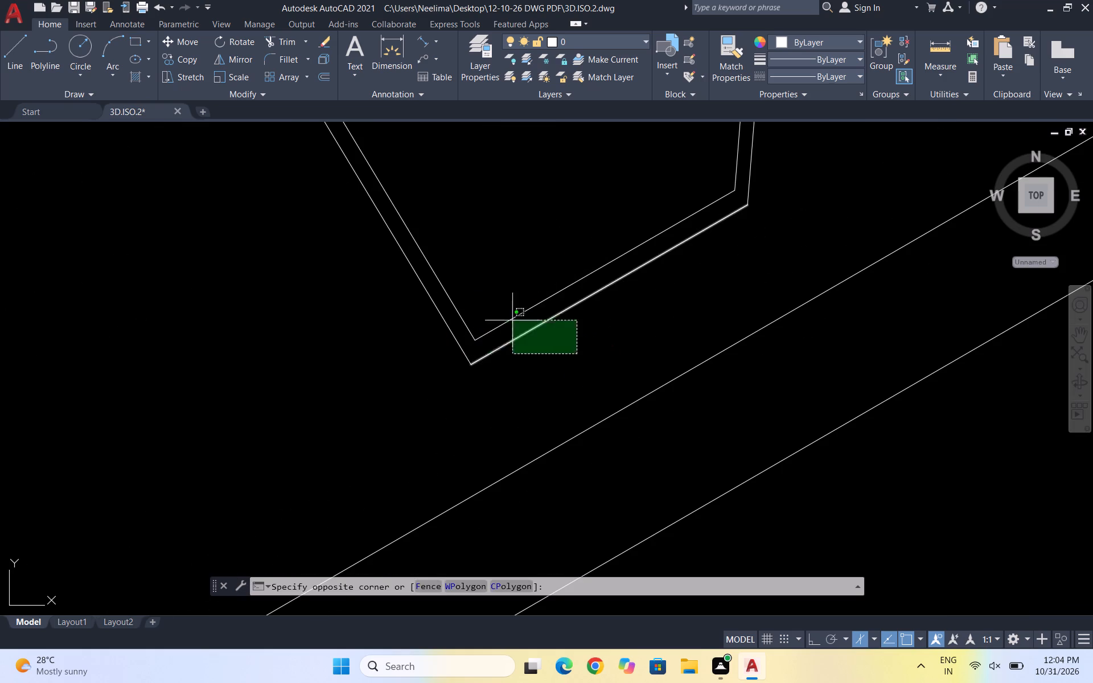
pyautogui.click(396, 277)
pyautogui.scroll(-3, 476, 327)
pyautogui.moveTo(623, 229); pyautogui.dragTo(617, 220)
pyautogui.click(466, 164)
pyautogui.scroll(-1, 527, 231)
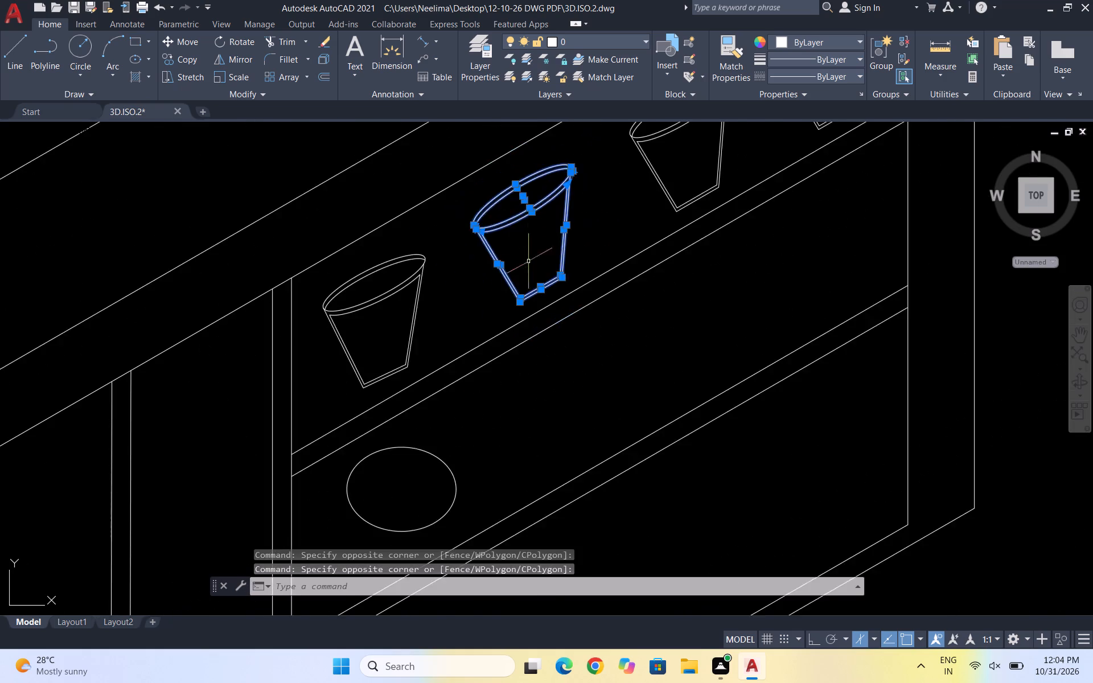
pyautogui.scroll(-1, 528, 264)
pyautogui.scroll(3, 565, 186)
pyautogui.moveTo(590, 281); pyautogui.dragTo(575, 272)
pyautogui.click(541, 257)
pyautogui.scroll(-3, 536, 275)
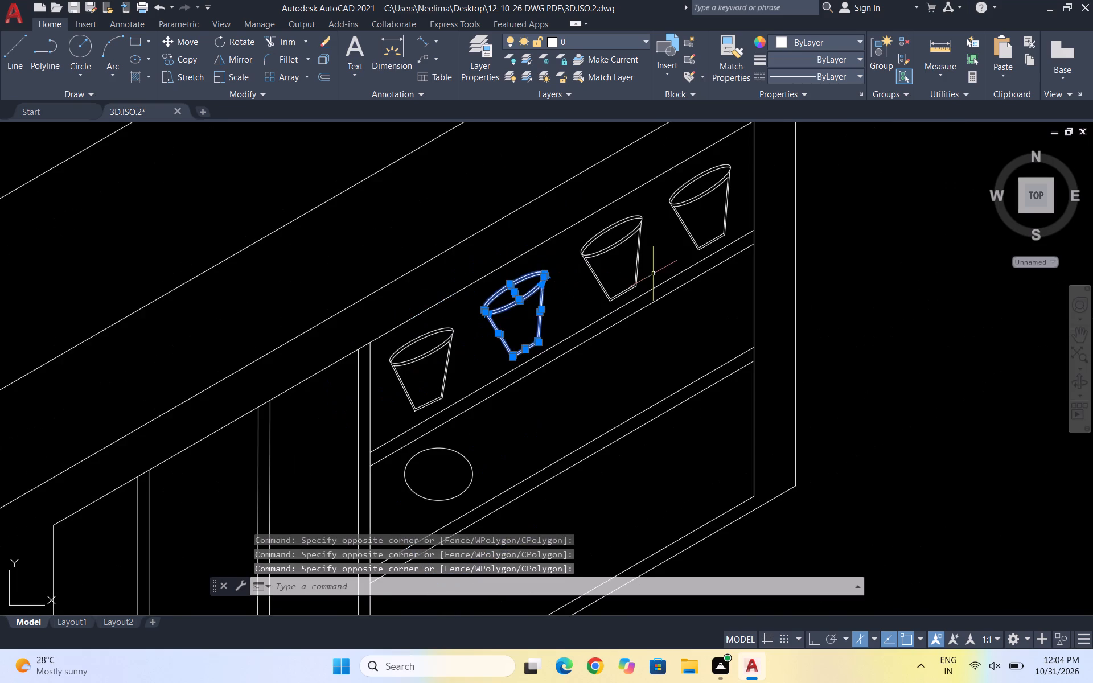
pyautogui.scroll(4, 638, 279)
pyautogui.click(665, 278)
pyautogui.click(546, 232)
pyautogui.scroll(-1, 545, 253)
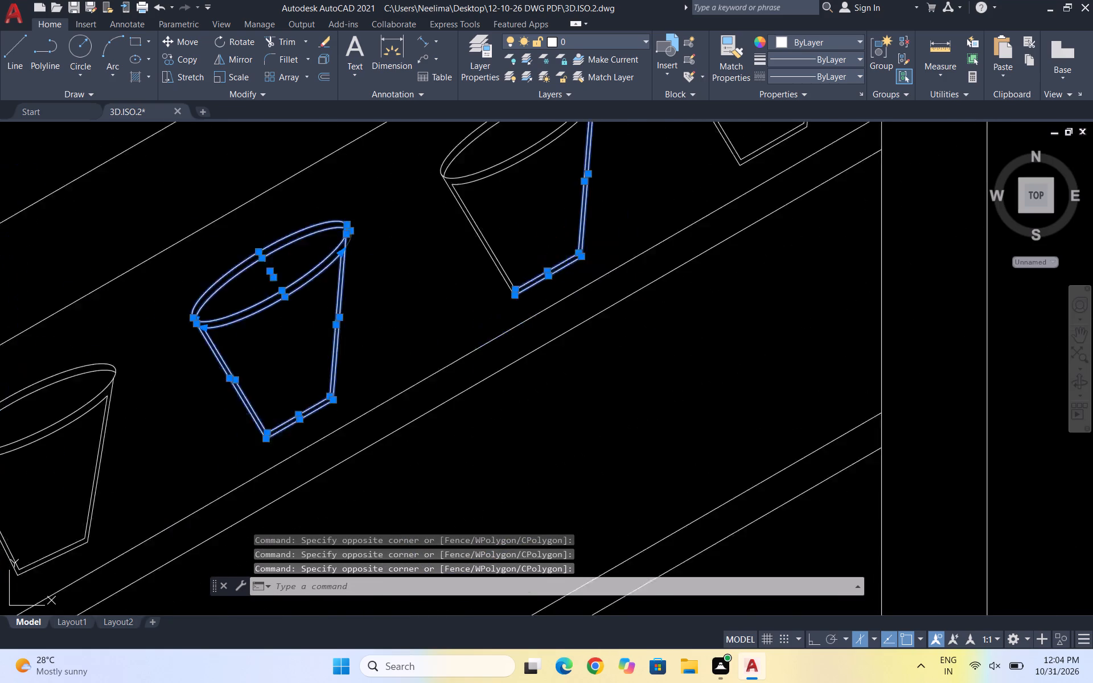
pyautogui.scroll(-2, 566, 269)
pyautogui.moveTo(617, 221); pyautogui.dragTo(603, 209)
pyautogui.moveTo(525, 179); pyautogui.dragTo(534, 186)
pyautogui.moveTo(572, 244); pyautogui.dragTo(544, 249)
pyautogui.click(486, 275)
pyautogui.scroll(-3, 492, 277)
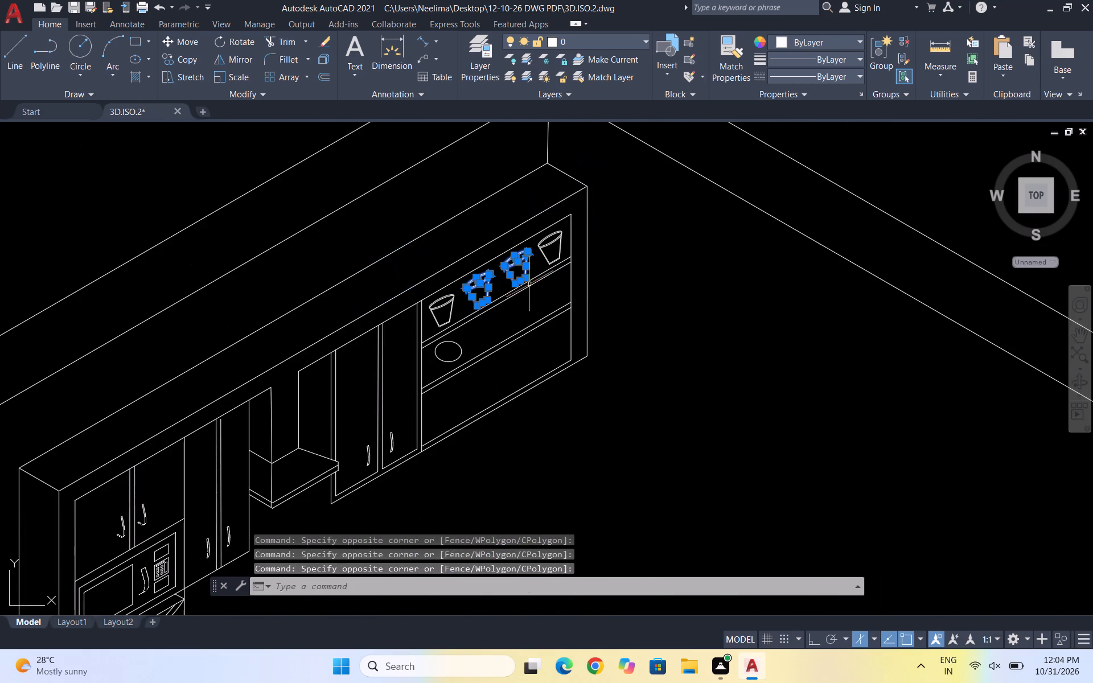
pyautogui.scroll(5, 556, 251)
pyautogui.moveTo(627, 311); pyautogui.dragTo(596, 302)
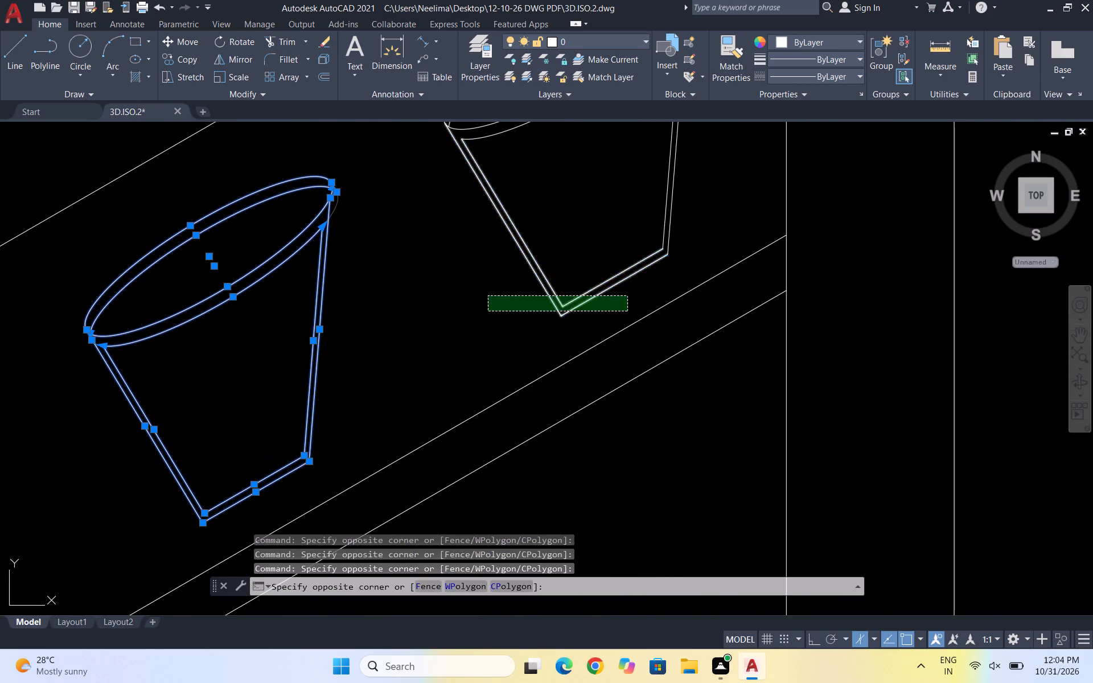
pyautogui.click(488, 296)
pyautogui.scroll(-2, 489, 295)
pyautogui.moveTo(590, 228); pyautogui.dragTo(581, 212)
pyautogui.click(527, 175)
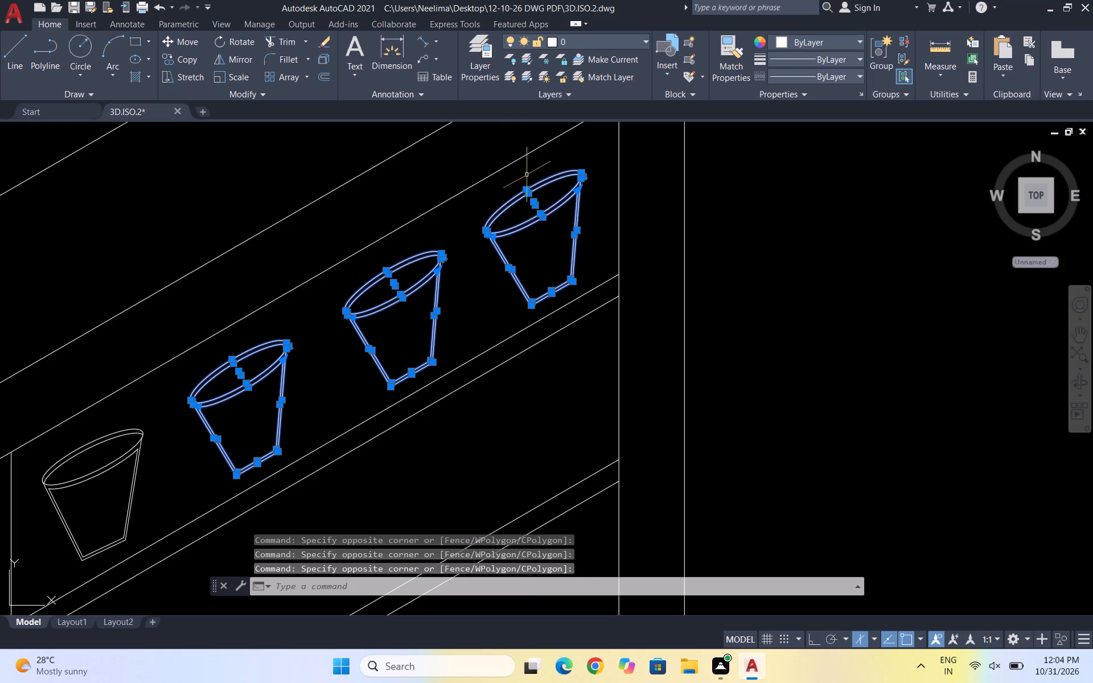
pyautogui.press('Delete')
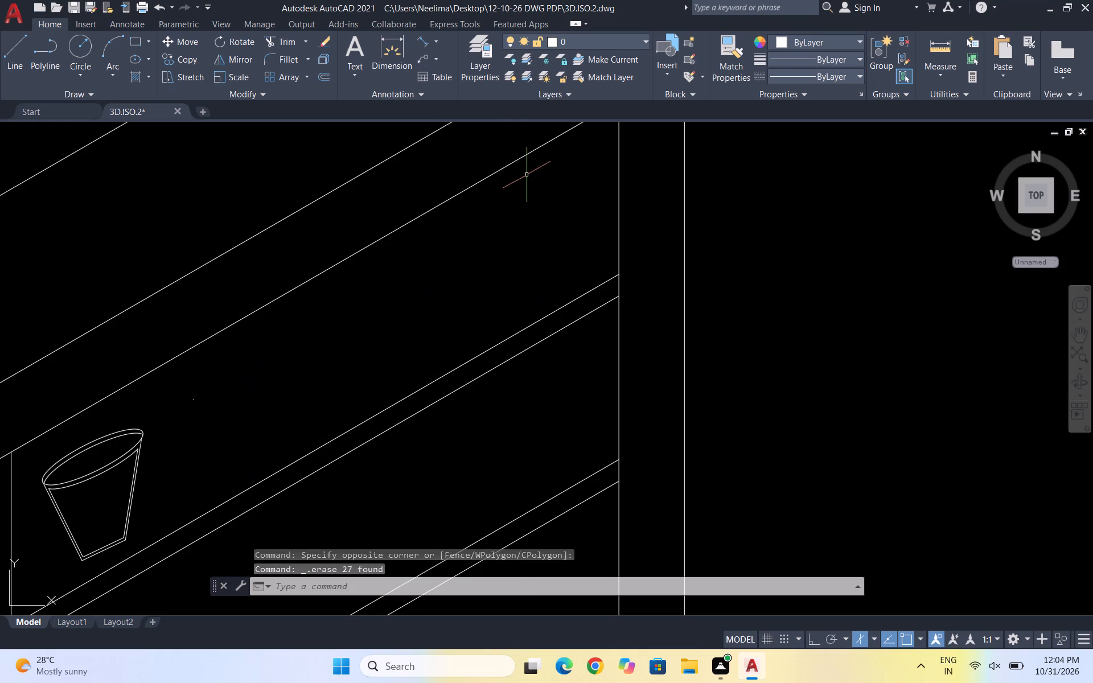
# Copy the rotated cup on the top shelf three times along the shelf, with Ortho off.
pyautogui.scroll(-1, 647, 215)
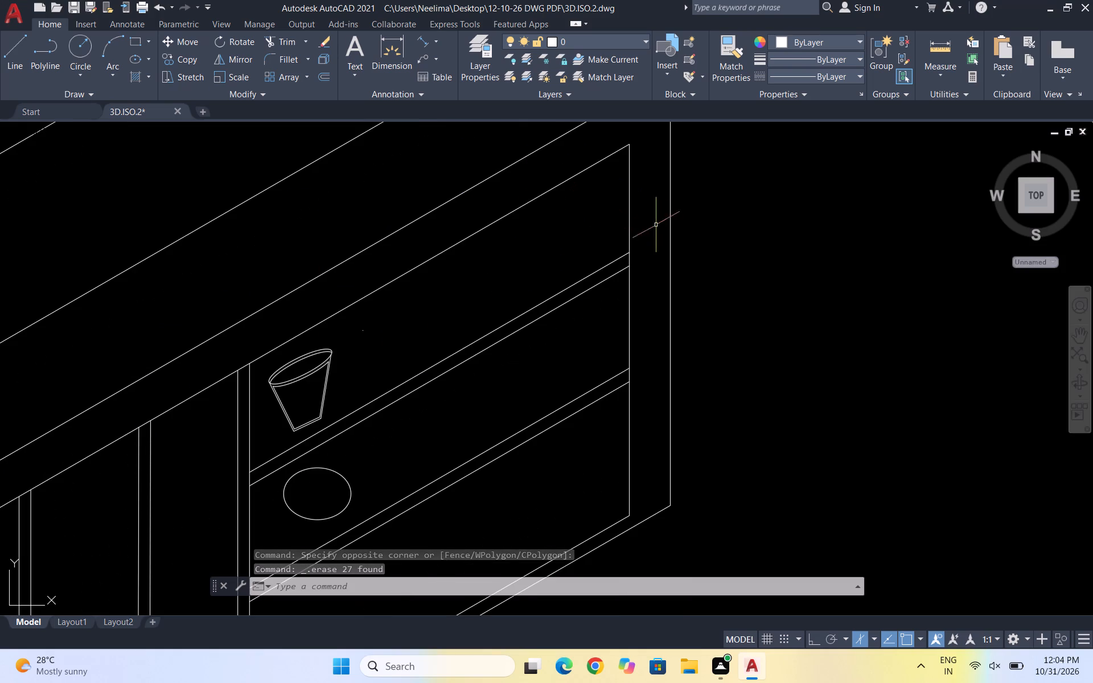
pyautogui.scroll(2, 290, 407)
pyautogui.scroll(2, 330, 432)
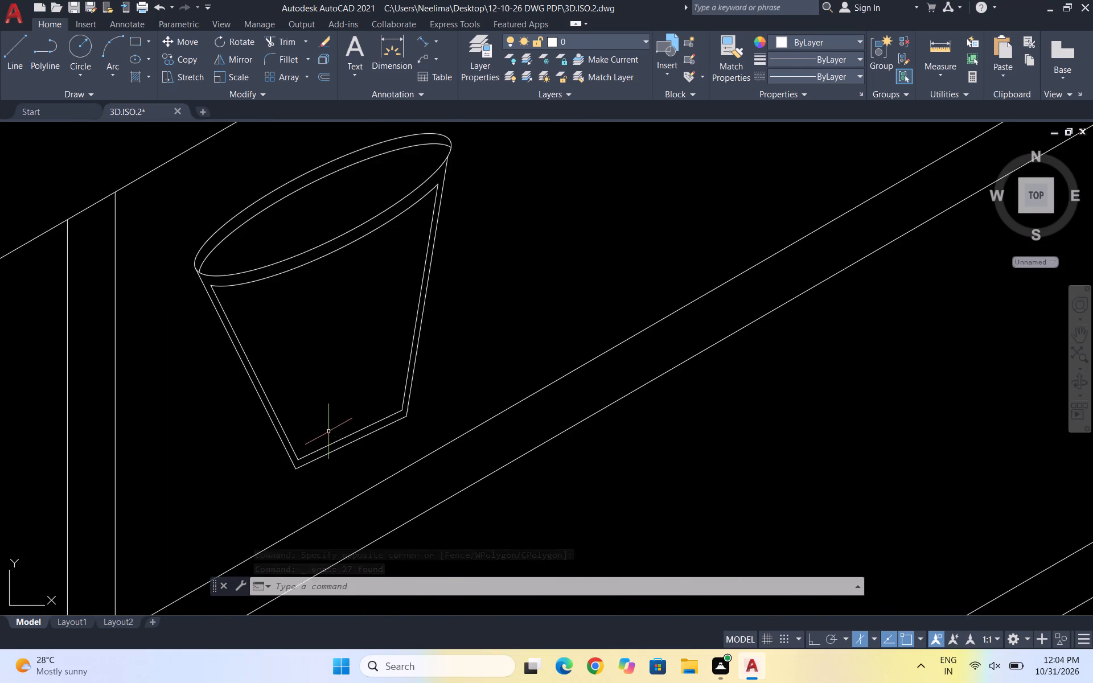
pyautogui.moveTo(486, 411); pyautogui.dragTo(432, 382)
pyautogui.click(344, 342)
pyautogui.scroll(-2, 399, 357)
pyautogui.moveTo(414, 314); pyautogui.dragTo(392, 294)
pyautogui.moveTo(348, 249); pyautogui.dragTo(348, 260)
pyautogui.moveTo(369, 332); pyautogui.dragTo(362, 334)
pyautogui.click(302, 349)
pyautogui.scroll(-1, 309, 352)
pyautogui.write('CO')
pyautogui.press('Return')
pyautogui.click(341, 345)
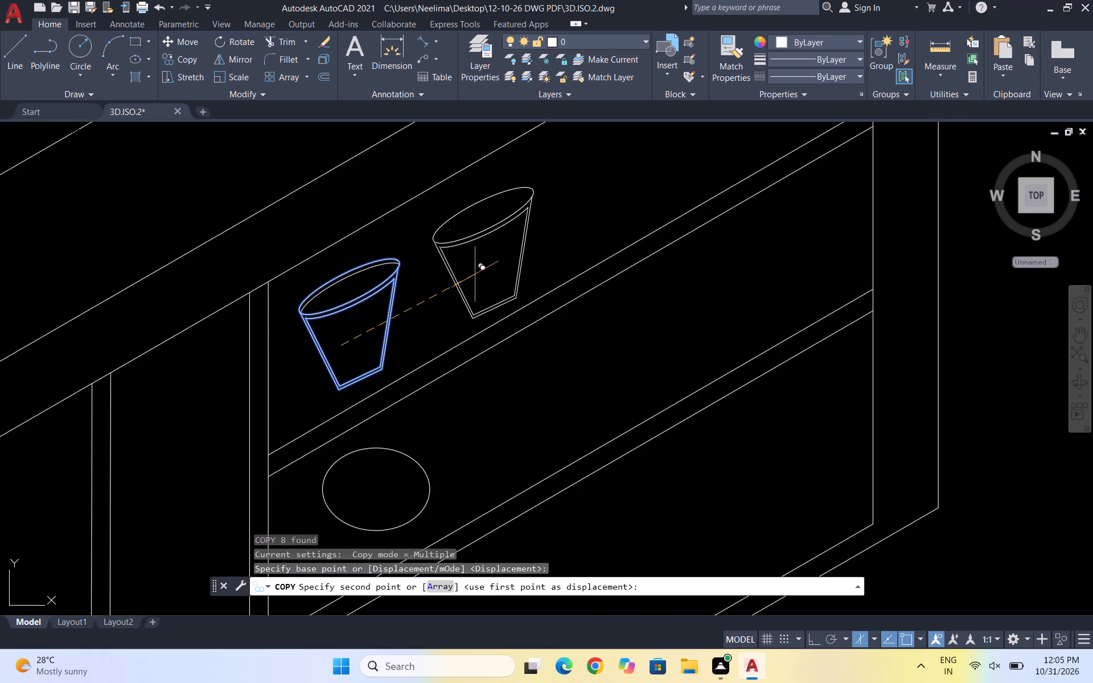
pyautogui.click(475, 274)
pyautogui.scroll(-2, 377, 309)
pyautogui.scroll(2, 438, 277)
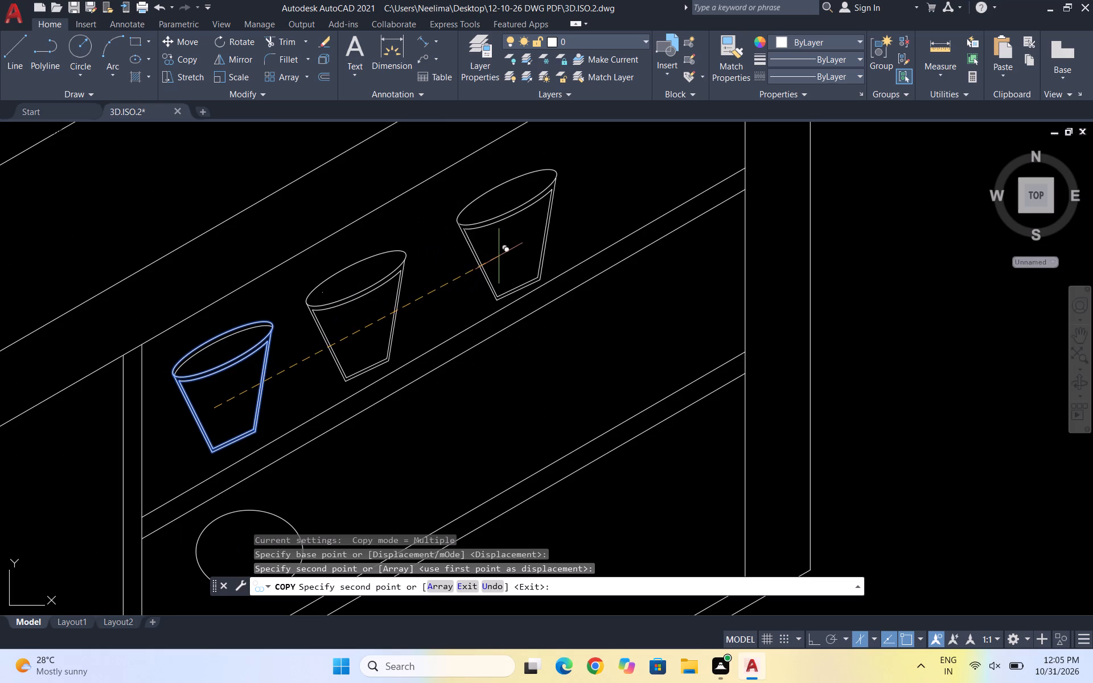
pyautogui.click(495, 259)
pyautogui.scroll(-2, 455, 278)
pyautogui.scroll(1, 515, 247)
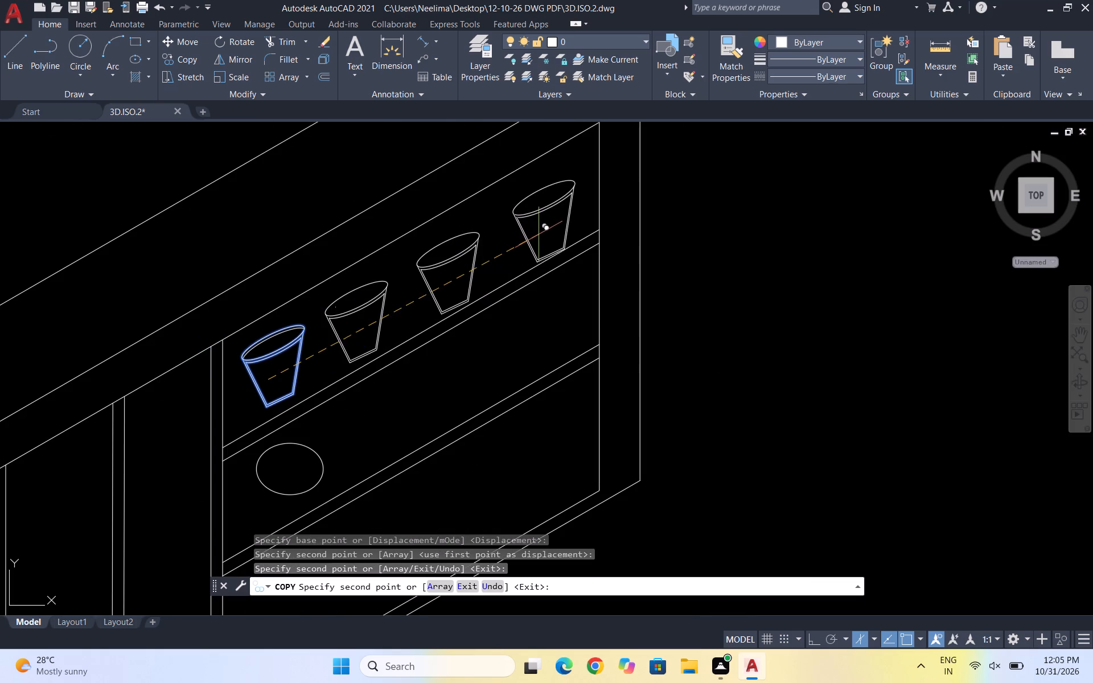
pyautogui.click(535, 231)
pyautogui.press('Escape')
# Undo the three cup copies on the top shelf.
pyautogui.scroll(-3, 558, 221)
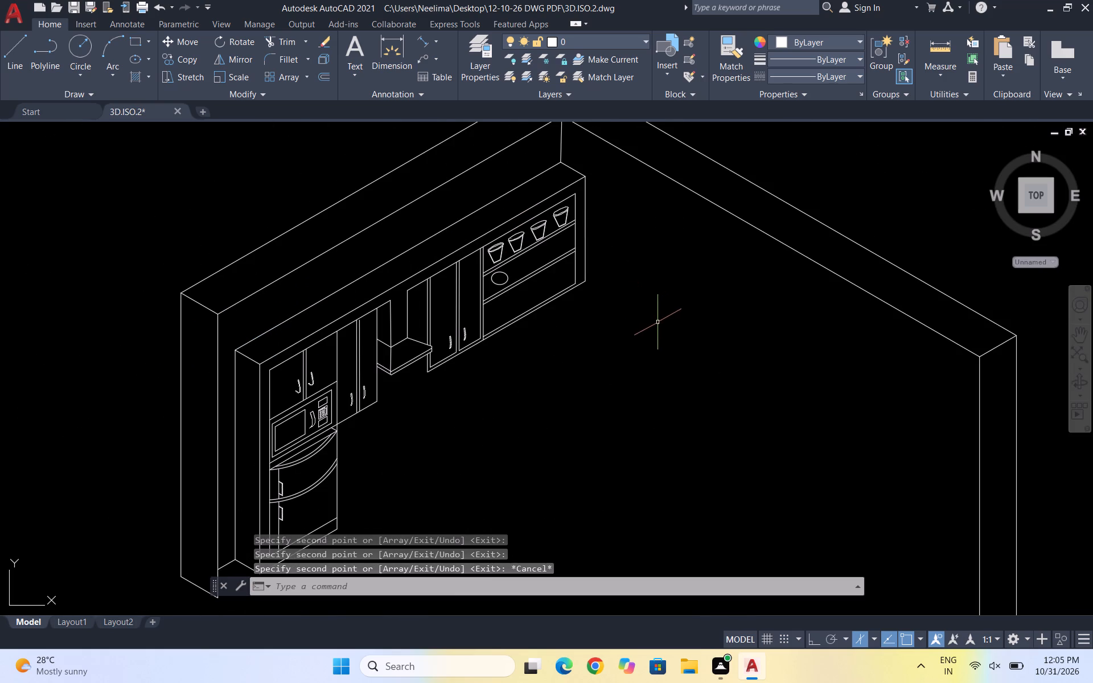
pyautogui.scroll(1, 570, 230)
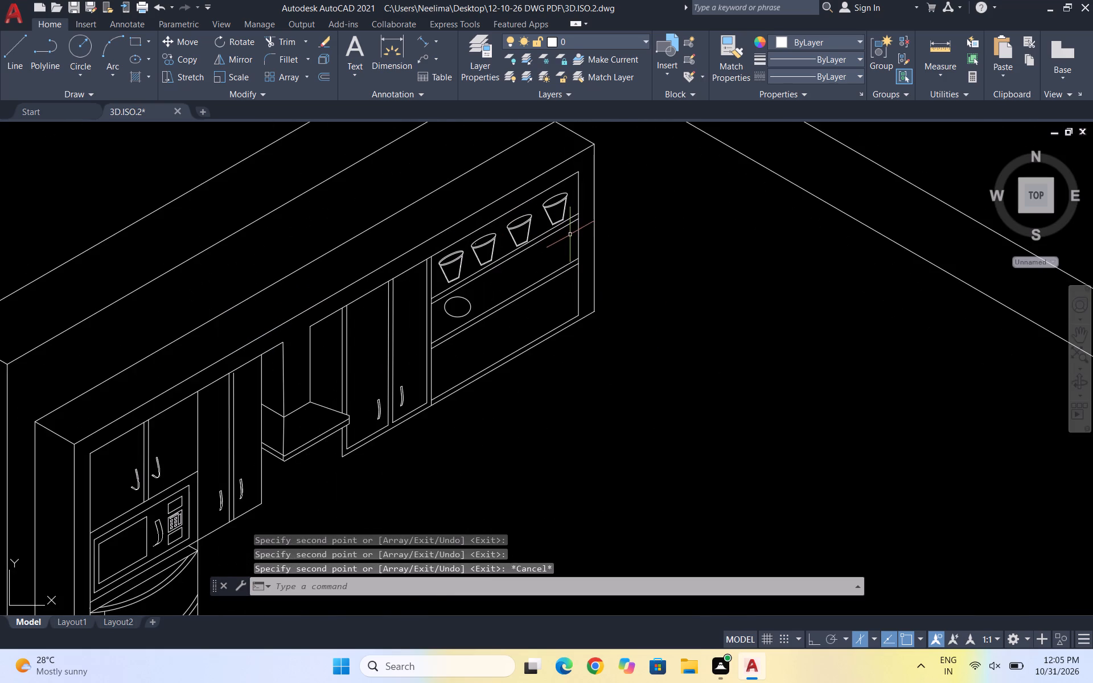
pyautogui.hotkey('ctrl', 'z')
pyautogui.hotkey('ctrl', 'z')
# Copy the complete rotated cup, including both rim curves, once along the top shelf at 30° with Ortho on.
pyautogui.scroll(2, 327, 343)
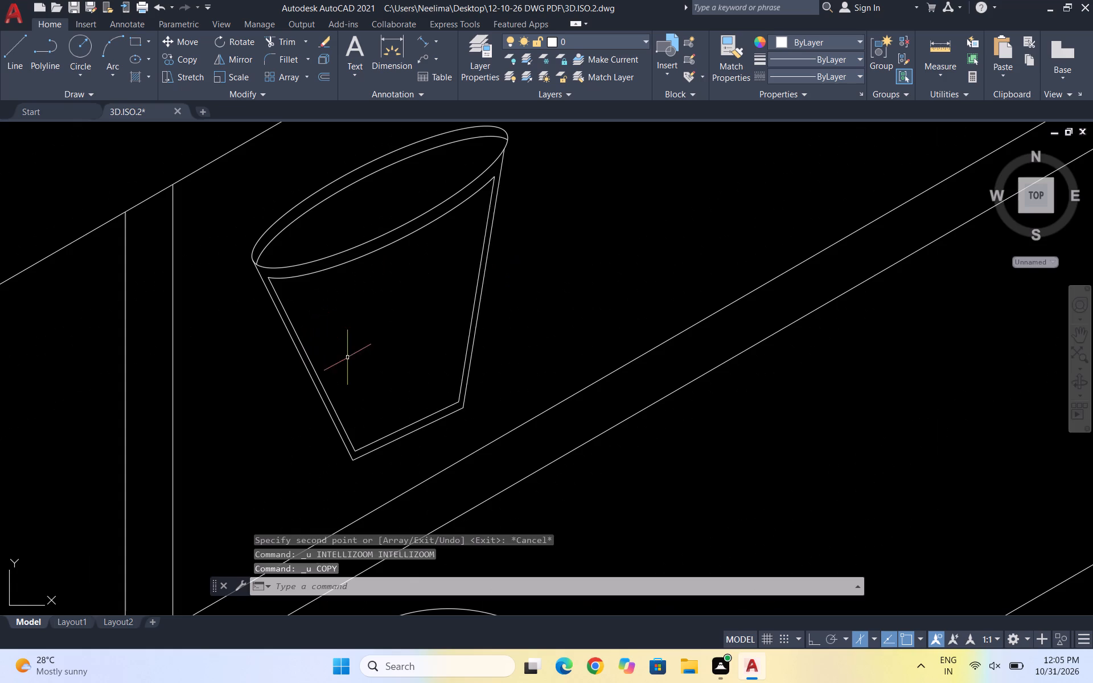
pyautogui.moveTo(520, 340); pyautogui.dragTo(483, 331)
pyautogui.click(286, 352)
pyautogui.moveTo(409, 451); pyautogui.dragTo(392, 426)
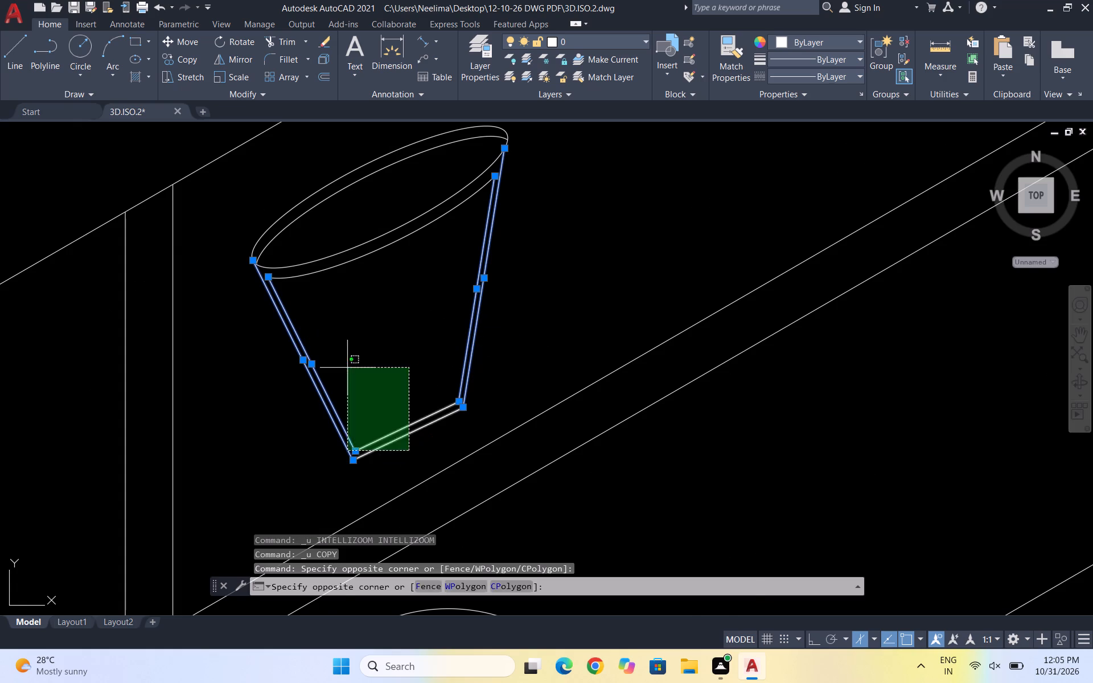
pyautogui.click(328, 360)
pyautogui.scroll(-2, 406, 280)
pyautogui.moveTo(409, 256); pyautogui.dragTo(397, 252)
pyautogui.click(417, 241)
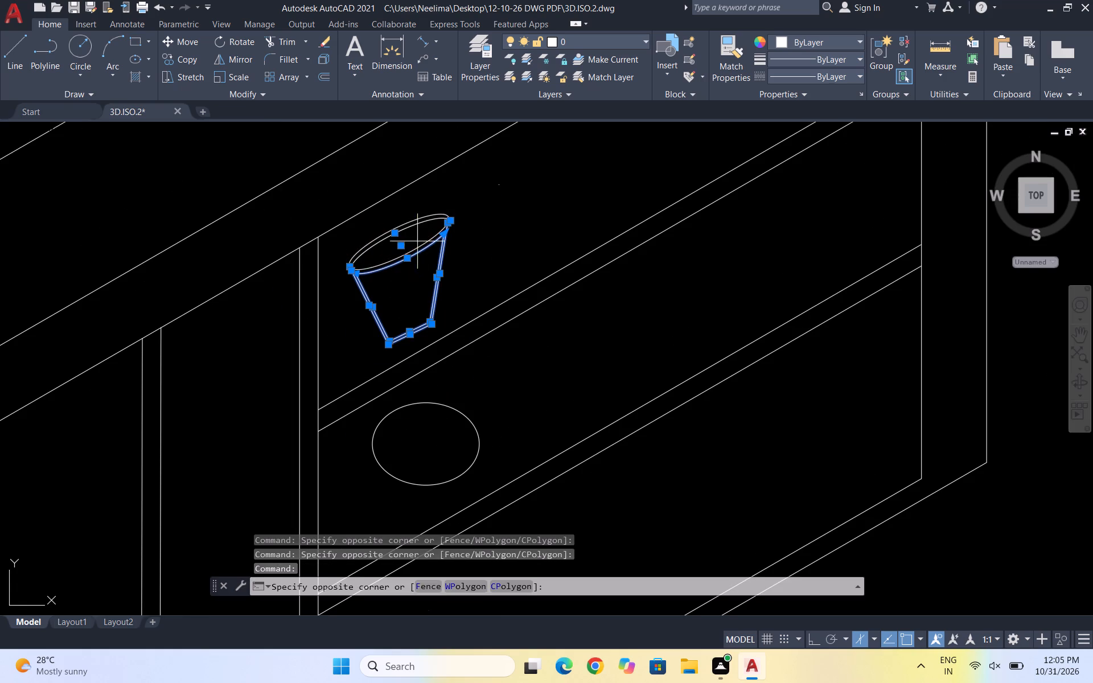
pyautogui.click(375, 223)
pyautogui.scroll(-3, 314, 262)
pyautogui.write('CO')
pyautogui.press('Return')
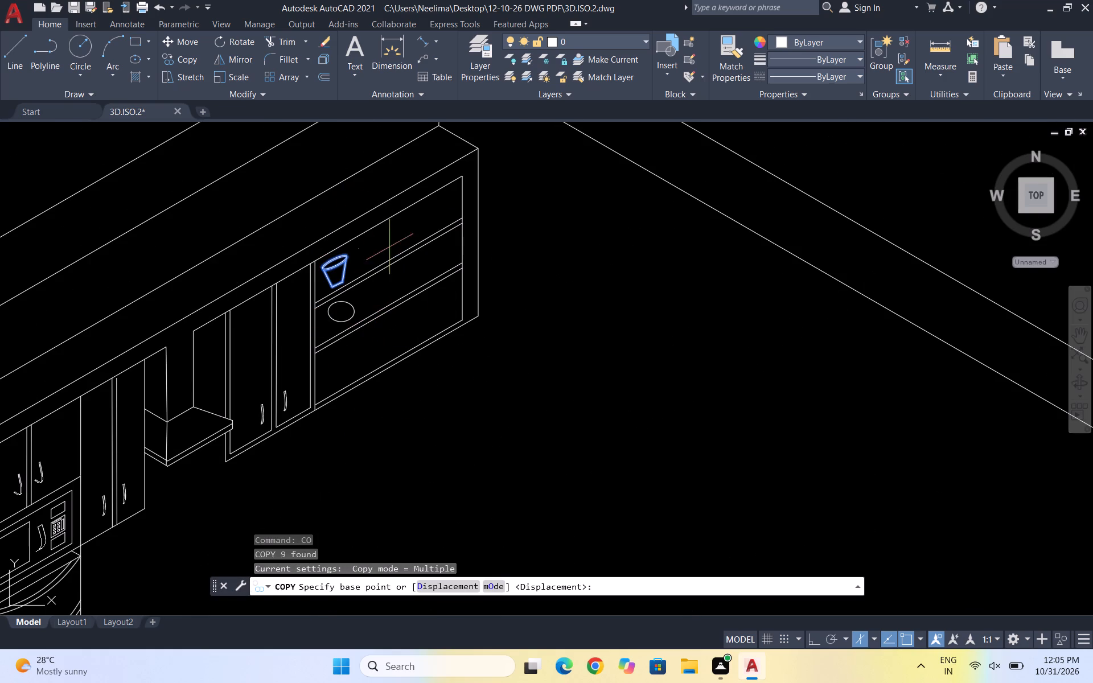
pyautogui.scroll(4, 355, 262)
pyautogui.moveTo(287, 288); pyautogui.dragTo(293, 284)
pyautogui.scroll(-3, 336, 240)
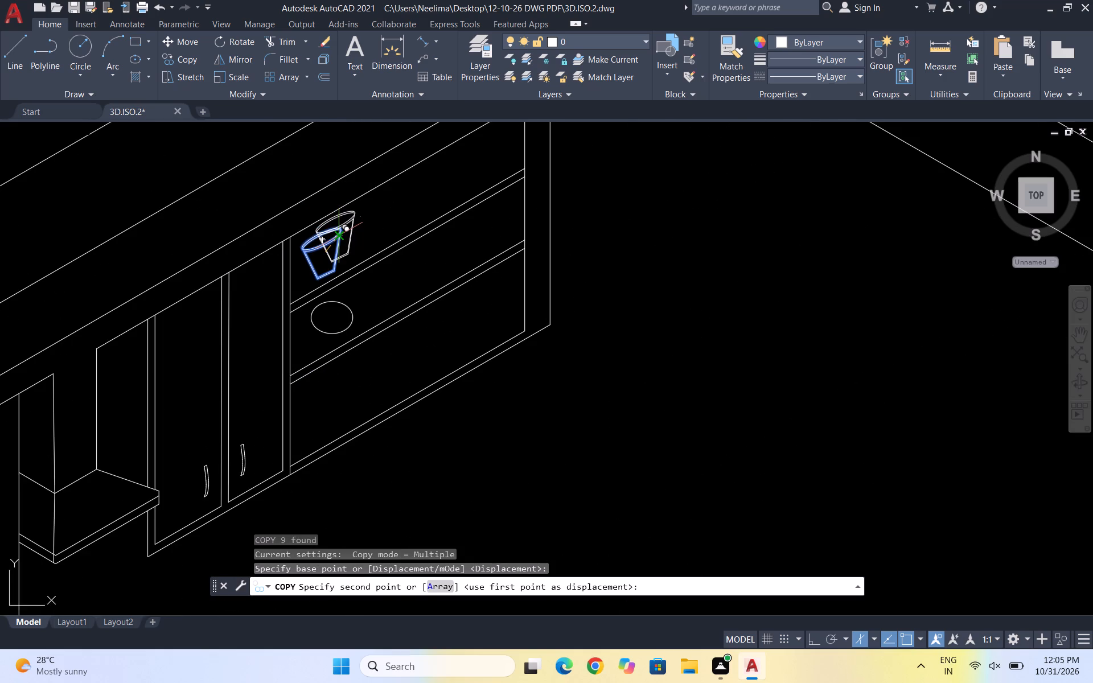
pyautogui.press('F8')
pyautogui.scroll(2, 335, 238)
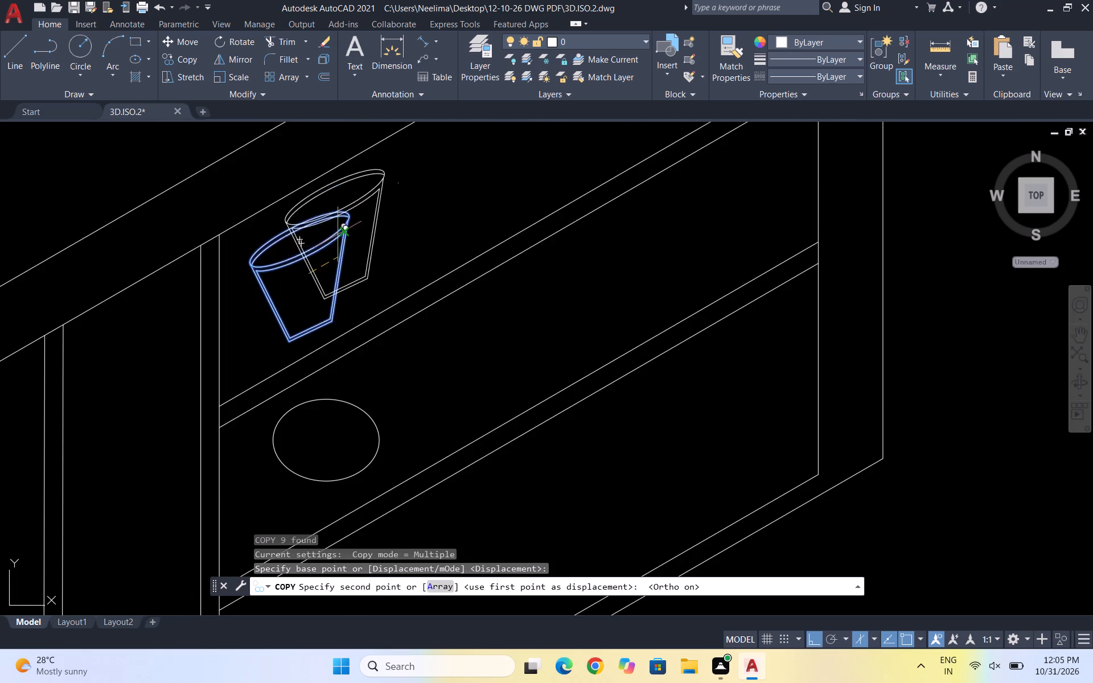
pyautogui.scroll(-3, 347, 223)
pyautogui.scroll(3, 361, 223)
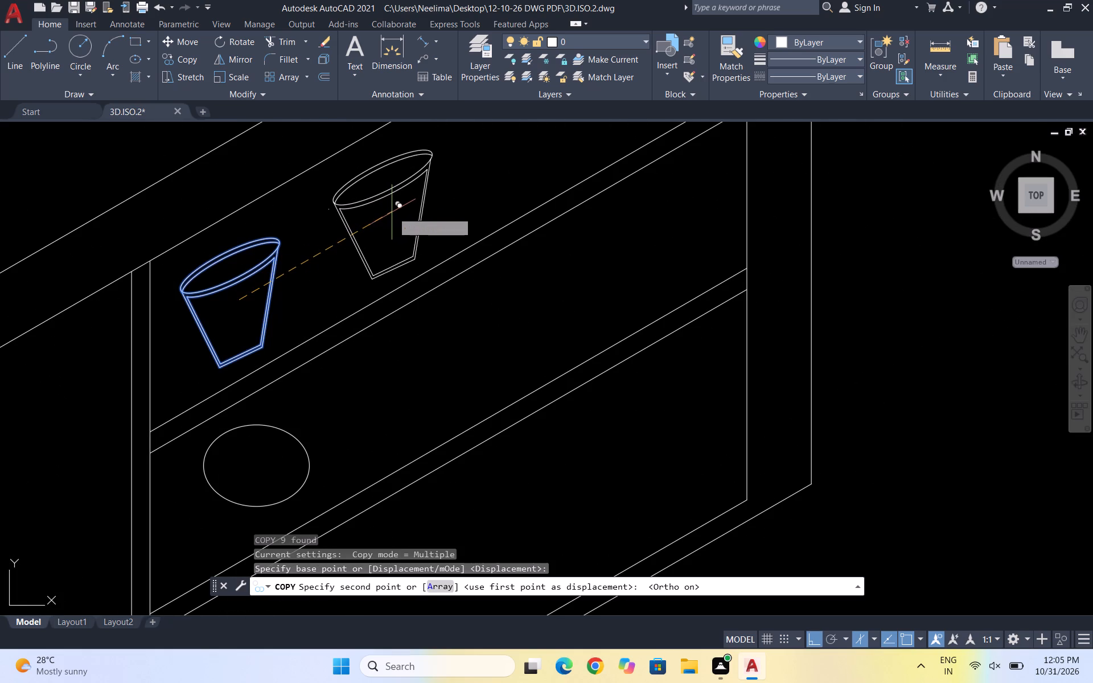
pyautogui.click(390, 214)
# Place two more copies of the cup along the top shelf at 30°, about 38 and 56 units from the original.
pyautogui.scroll(-3, 377, 223)
pyautogui.scroll(3, 393, 210)
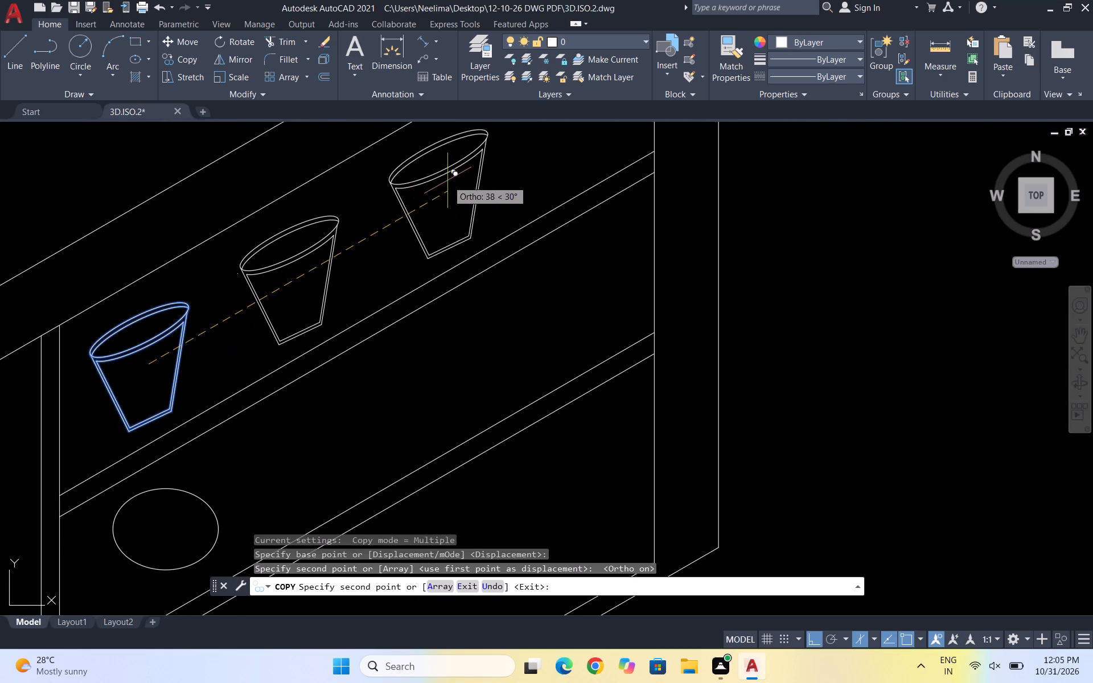
pyautogui.click(457, 174)
pyautogui.scroll(-3, 371, 222)
pyautogui.scroll(2, 406, 196)
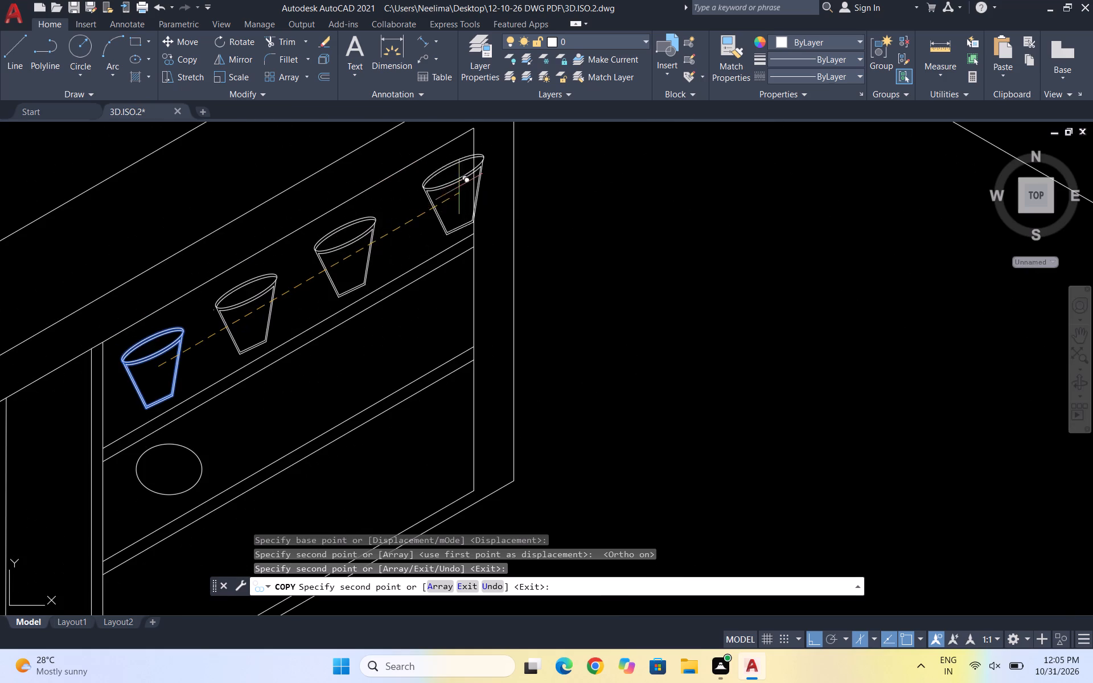
pyautogui.scroll(3, 445, 188)
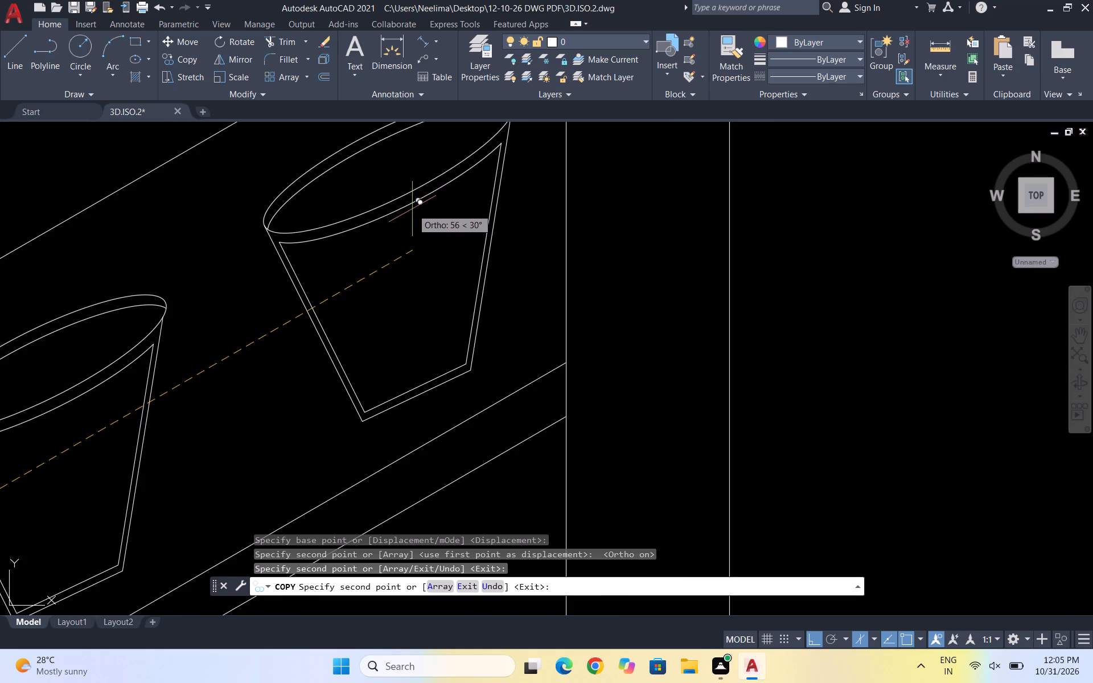
pyautogui.click(412, 209)
pyautogui.press('Escape')
pyautogui.scroll(-4, 461, 204)
pyautogui.press('Escape')
pyautogui.press('Escape')
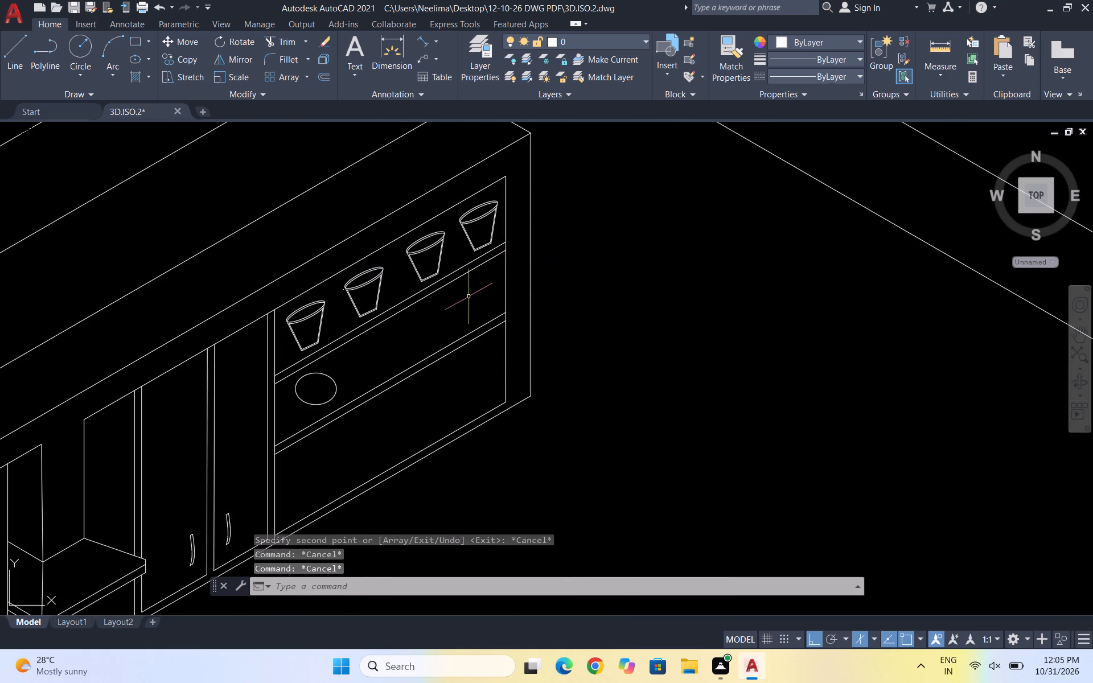
# Copy the middle shelf's ellipse straight up by about 1 unit to form a double-rimmed round item.
pyautogui.press('Escape')
pyautogui.scroll(2, 283, 408)
pyautogui.press('Escape')
pyautogui.click(418, 356)
pyautogui.click(387, 345)
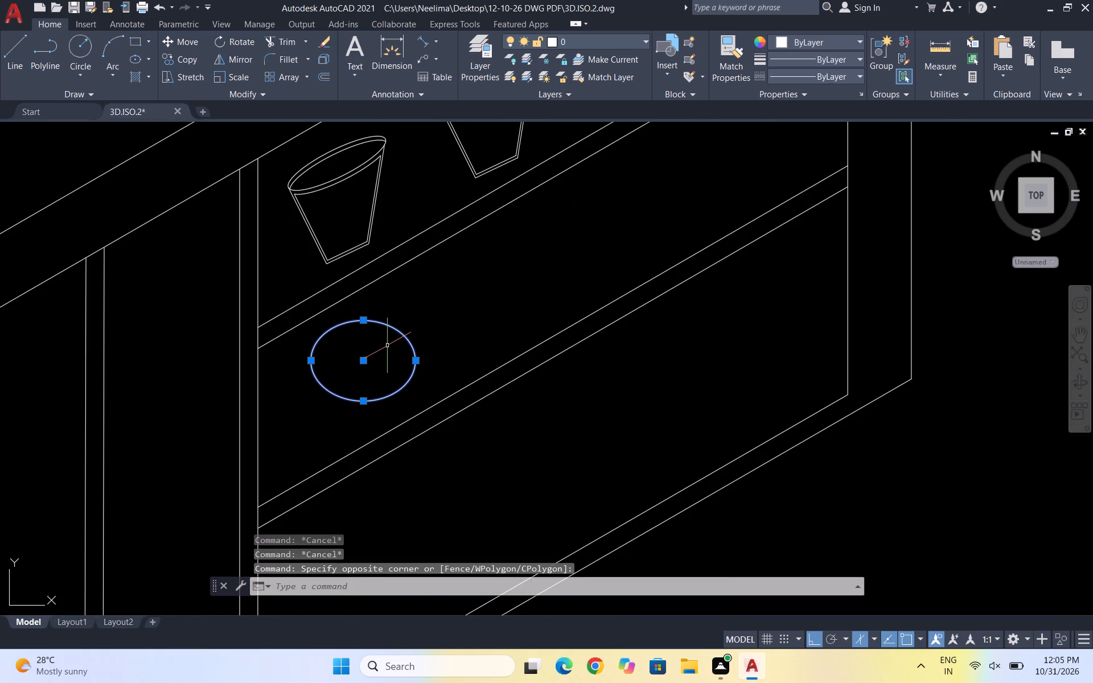
pyautogui.write('CO')
pyautogui.press('Return')
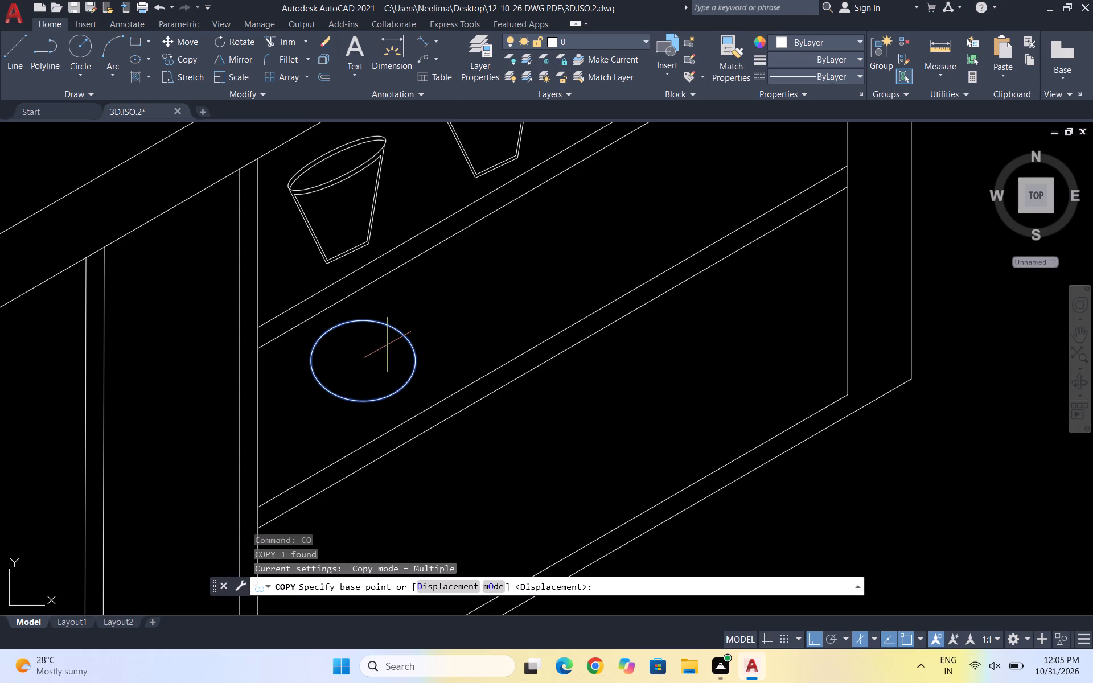
pyautogui.click(371, 358)
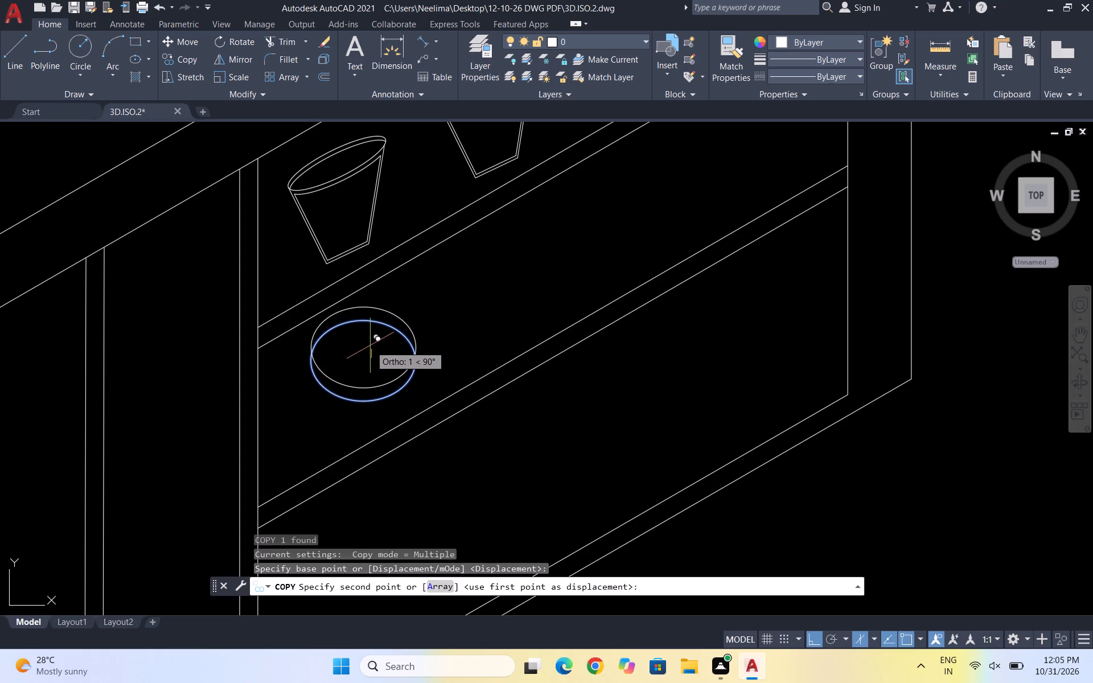
pyautogui.click(370, 345)
pyautogui.press('Escape')
# Move both overlapping ellipses slightly straight down within the middle shelf compartment.
pyautogui.click(433, 366)
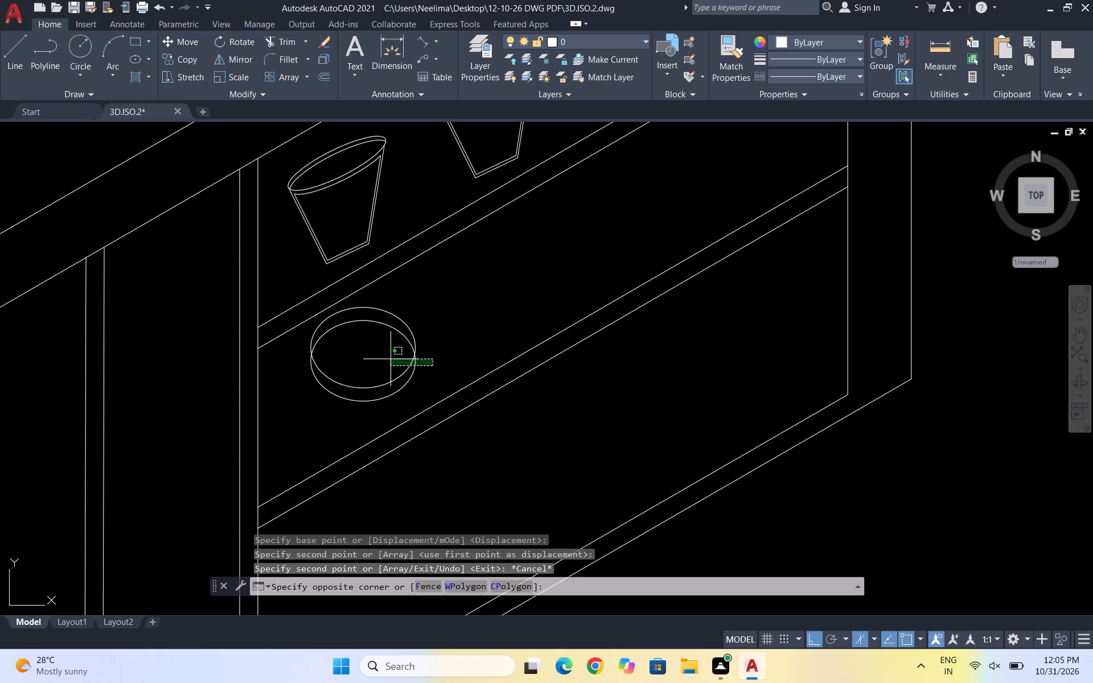
pyautogui.click(387, 357)
pyautogui.press('m')
pyautogui.press('Return')
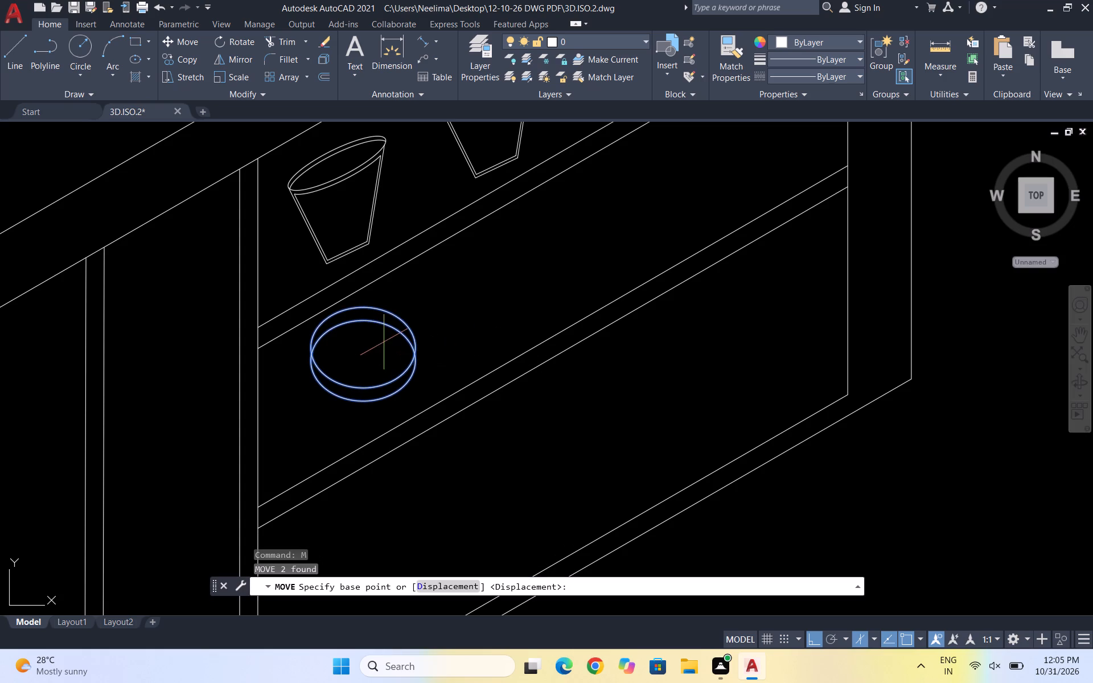
pyautogui.click(364, 349)
pyautogui.click(365, 367)
pyautogui.scroll(-2, 462, 322)
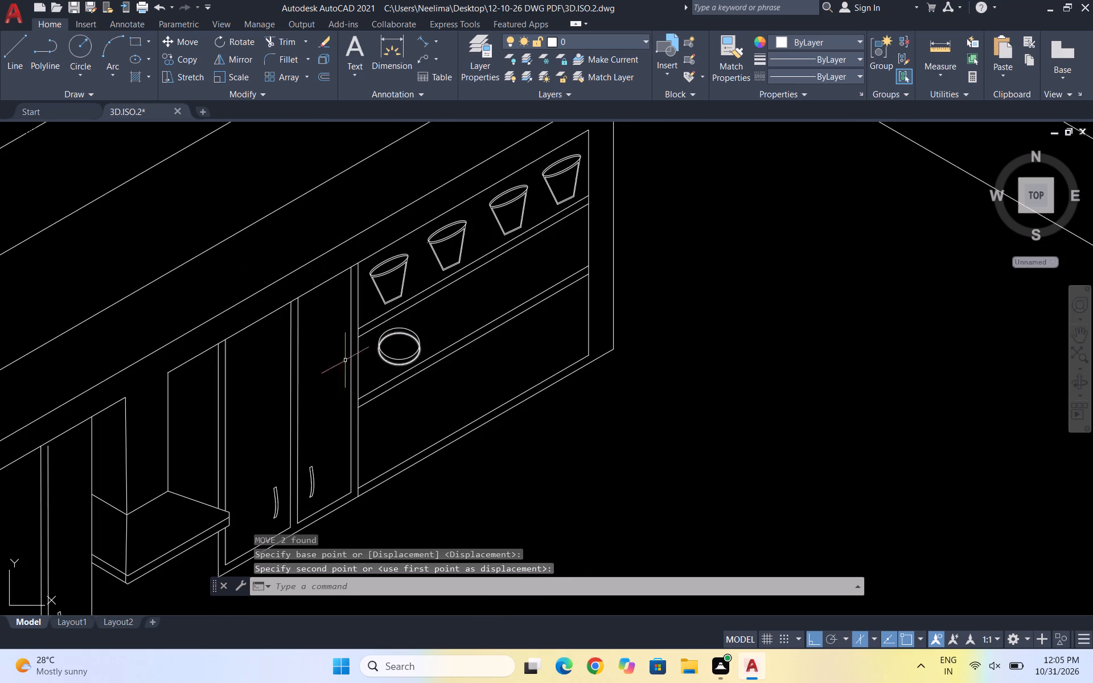
pyautogui.press('Escape')
# Copy the ellipse pair three times along the middle shelf at 30°, about 21, 39 and 53 units from the original.
pyautogui.scroll(2, 387, 343)
pyautogui.press('Escape')
pyautogui.moveTo(498, 336); pyautogui.dragTo(486, 337)
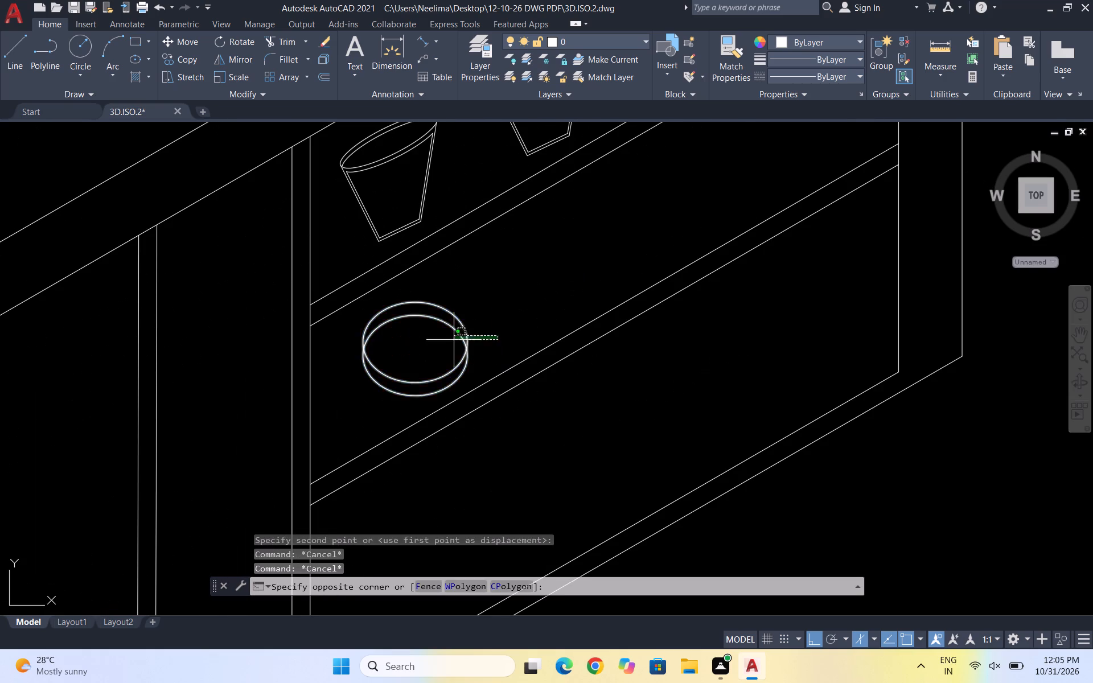
pyautogui.click(454, 340)
pyautogui.write('CO')
pyautogui.press('Return')
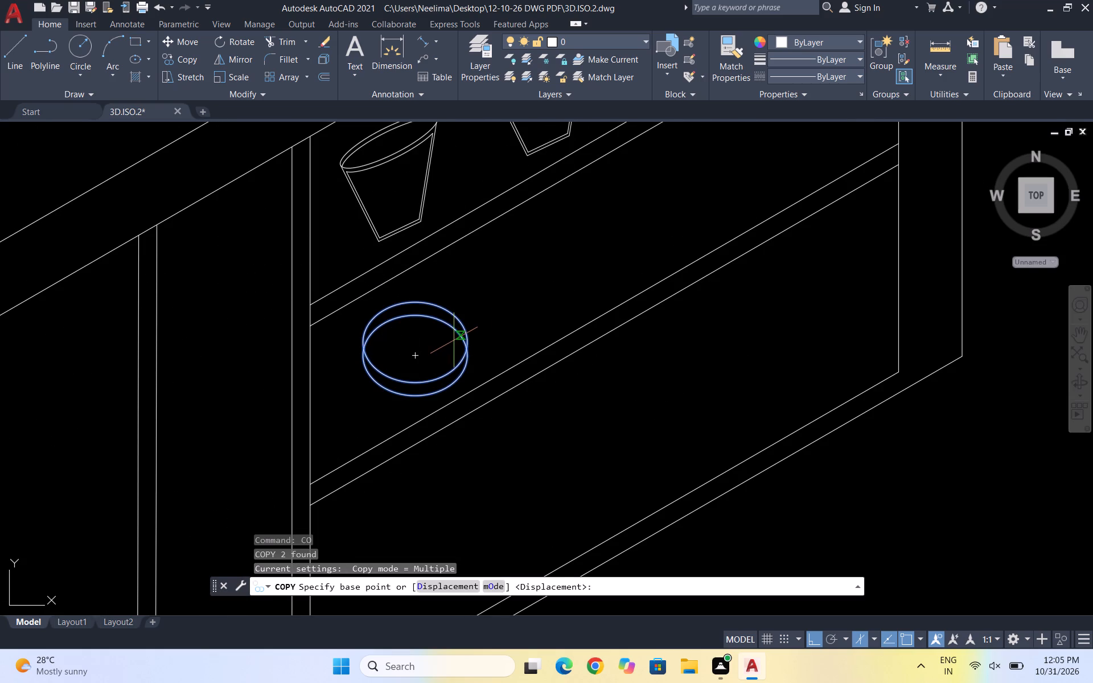
pyautogui.click(413, 356)
pyautogui.scroll(-3, 364, 358)
pyautogui.scroll(2, 417, 335)
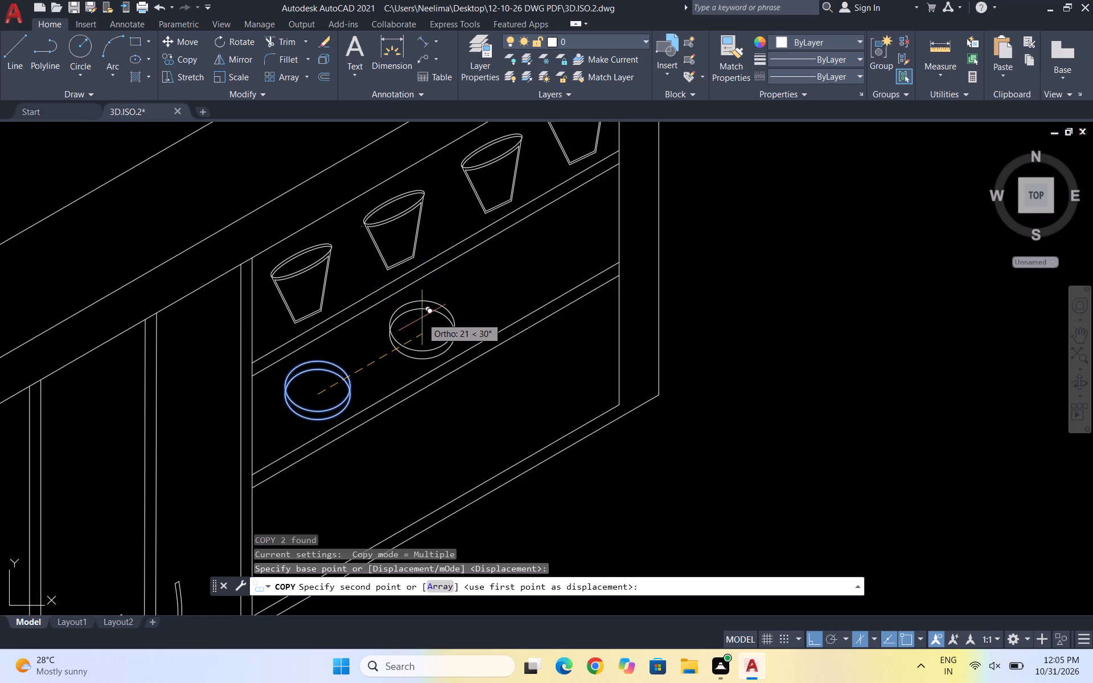
pyautogui.click(422, 318)
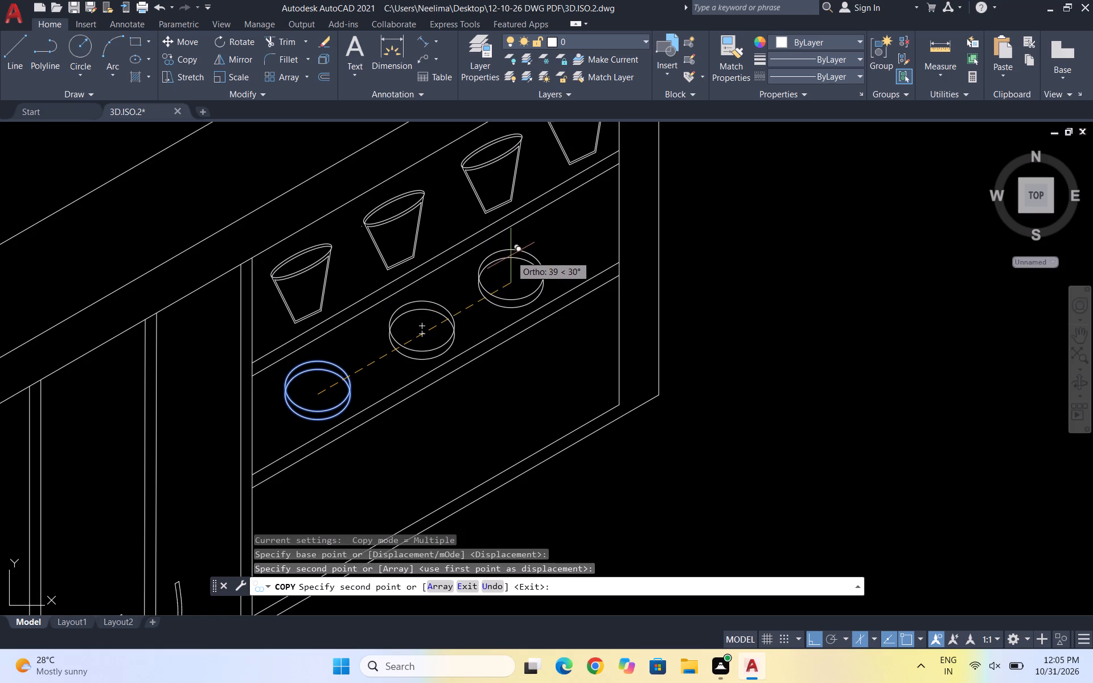
pyautogui.click(511, 256)
pyautogui.scroll(4, 580, 216)
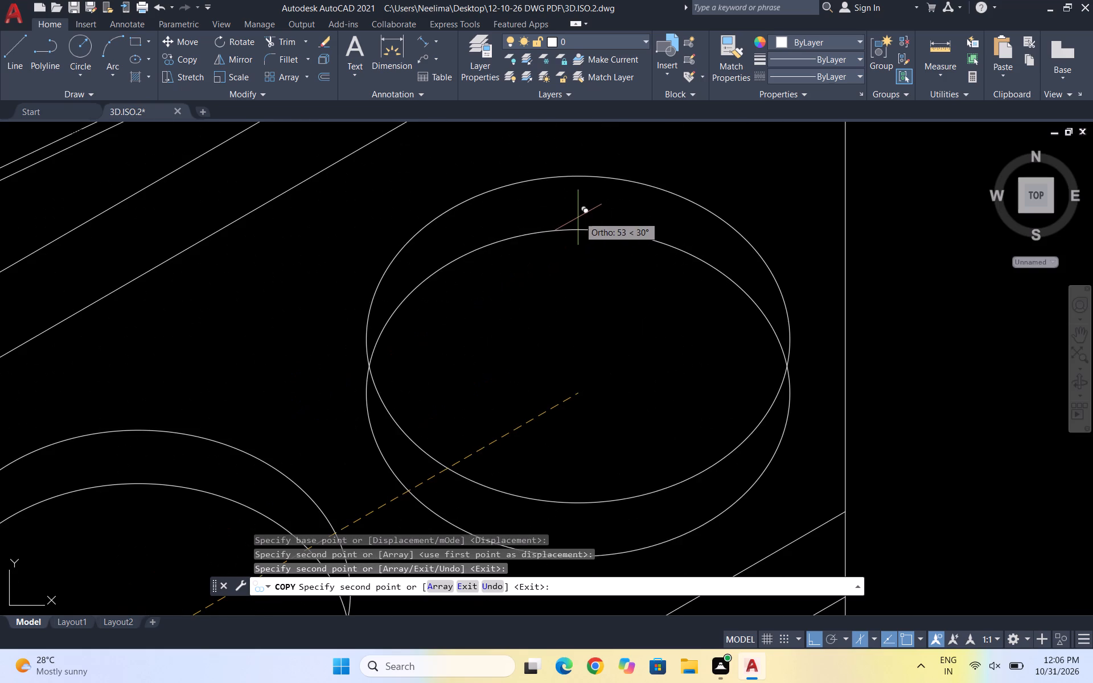
pyautogui.click(617, 198)
pyautogui.scroll(-3, 540, 249)
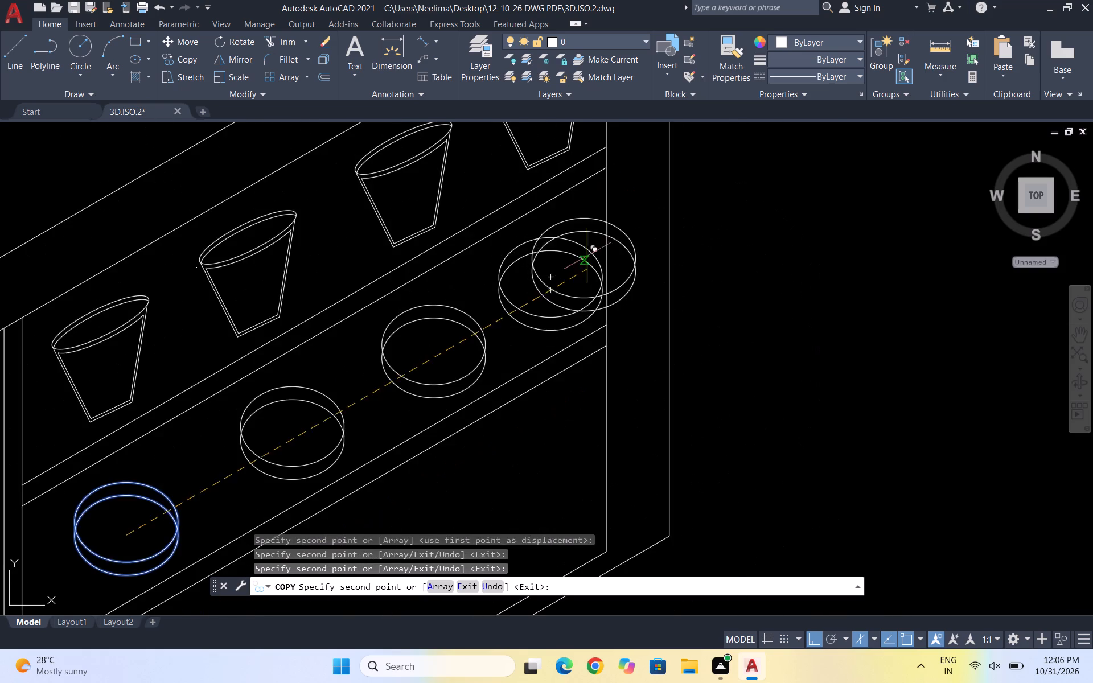
pyautogui.press('Escape')
# Move the three copied ellipse pairs on the middle shelf about 2 units at 210°, closer to the original pair.
pyautogui.scroll(-4, 648, 236)
pyautogui.scroll(5, 655, 247)
pyautogui.click(631, 254)
pyautogui.click(598, 228)
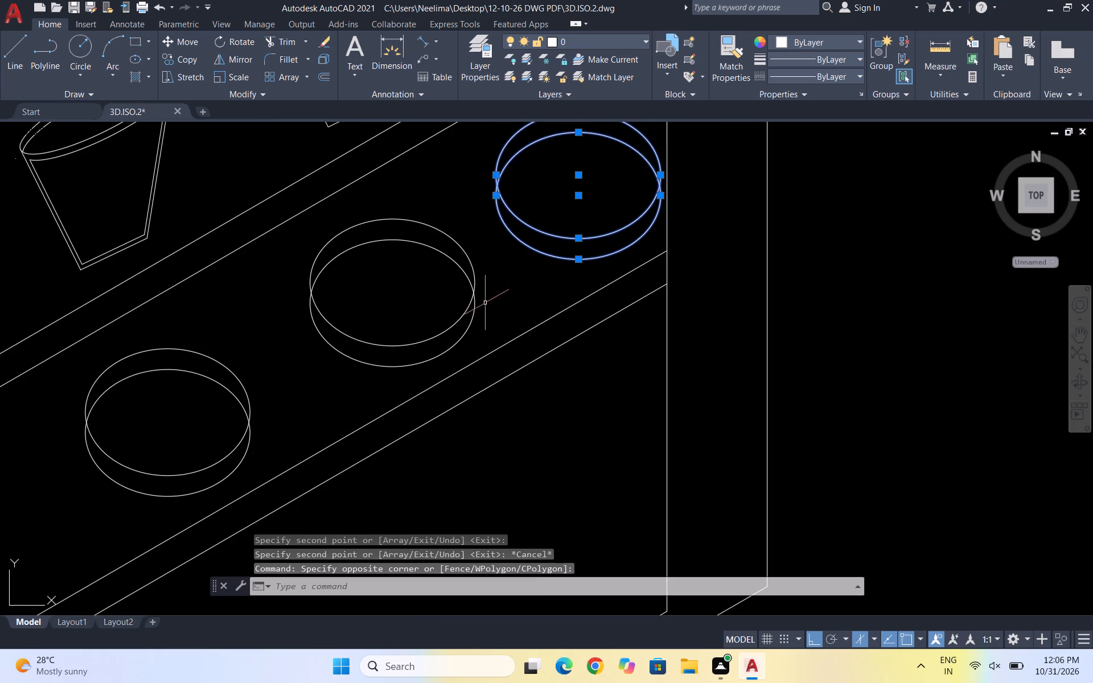
pyautogui.moveTo(491, 310); pyautogui.dragTo(483, 305)
pyautogui.moveTo(449, 288); pyautogui.dragTo(455, 282)
pyautogui.scroll(-2, 507, 258)
pyautogui.scroll(1, 373, 329)
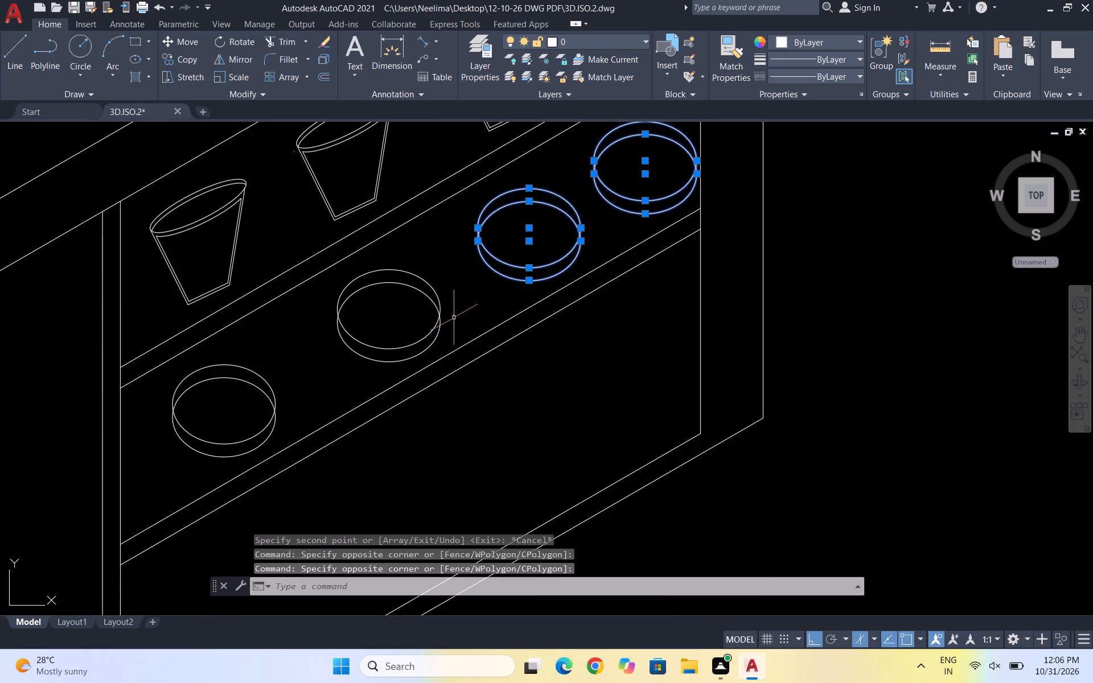
pyautogui.click(459, 319)
pyautogui.click(407, 307)
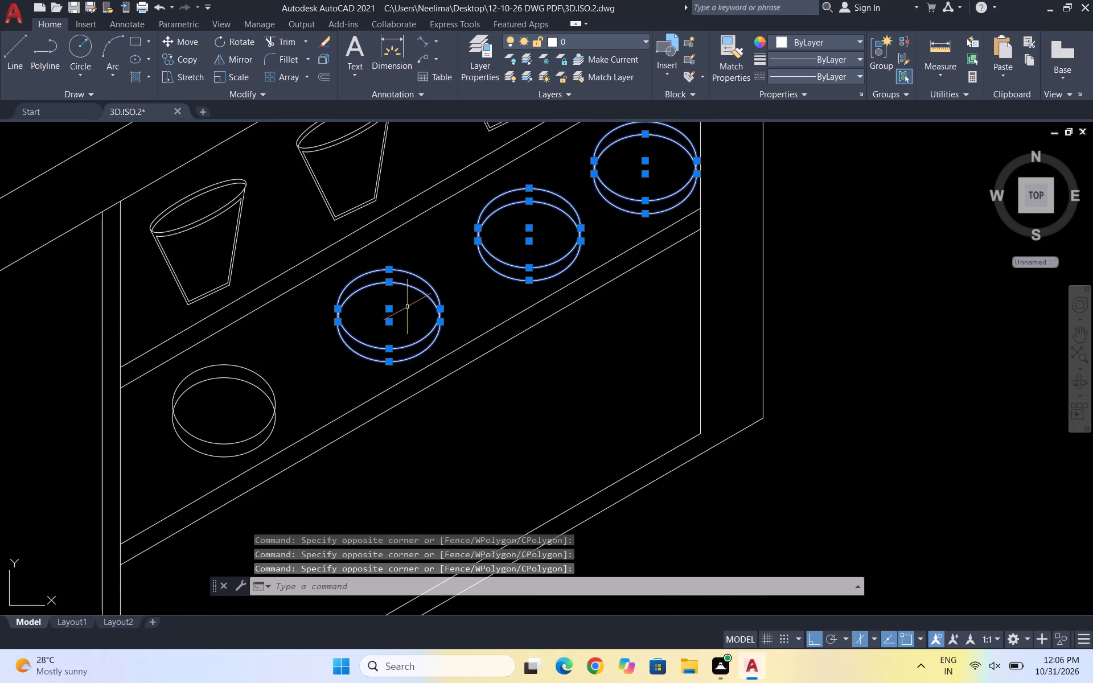
pyautogui.press('m')
pyautogui.press('Return')
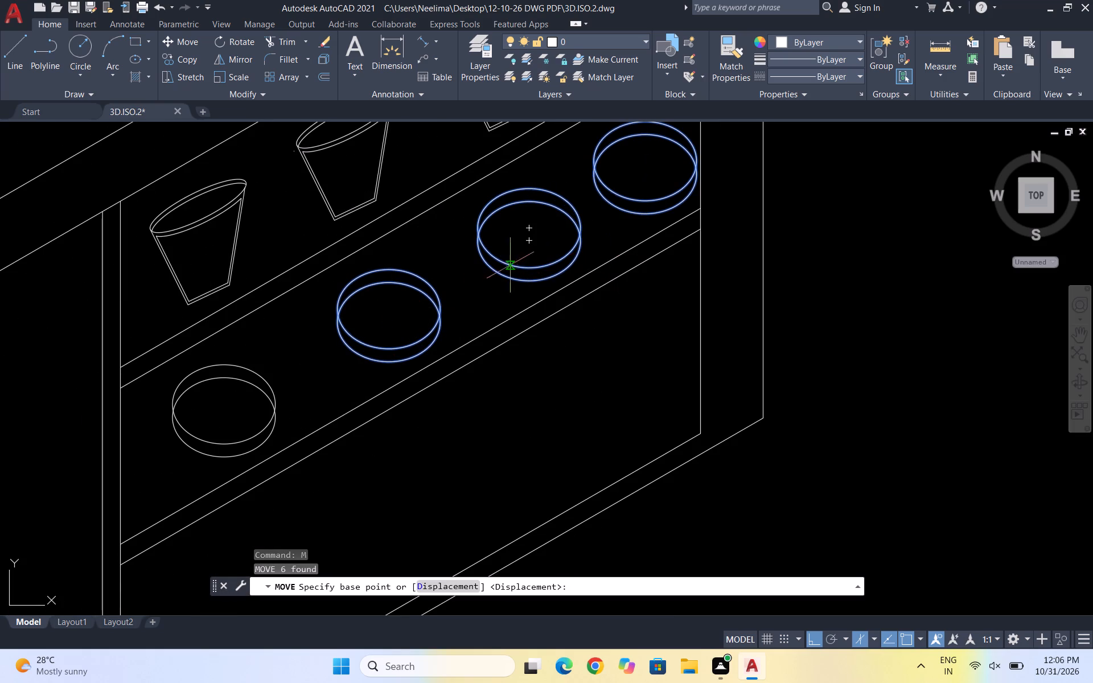
pyautogui.click(527, 229)
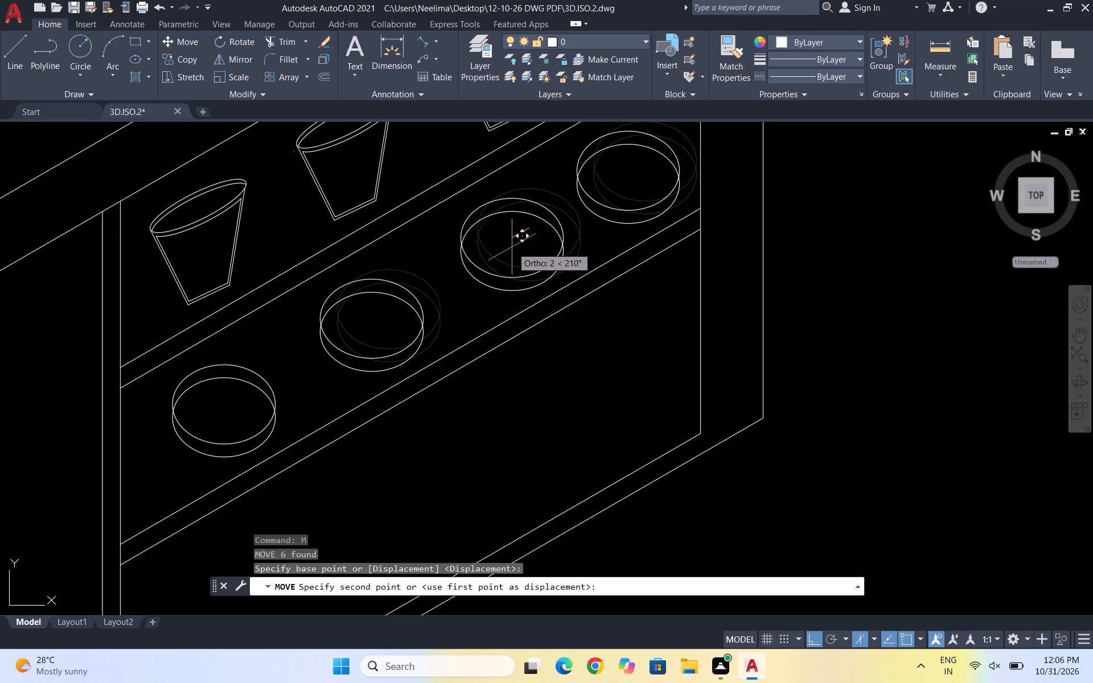
pyautogui.click(512, 247)
pyautogui.scroll(-2, 524, 219)
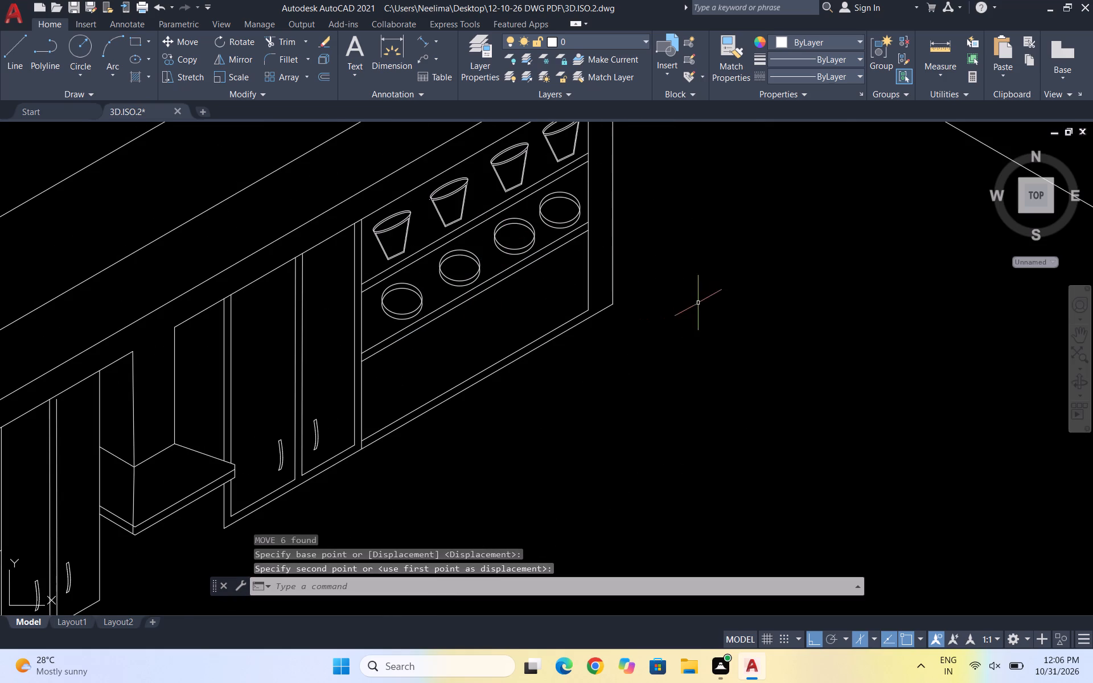
# Draw a short vertical line in the bottom shelf compartment, below the first round items.
pyautogui.scroll(-2, 610, 264)
pyautogui.scroll(1, 523, 262)
pyautogui.scroll(1, 491, 323)
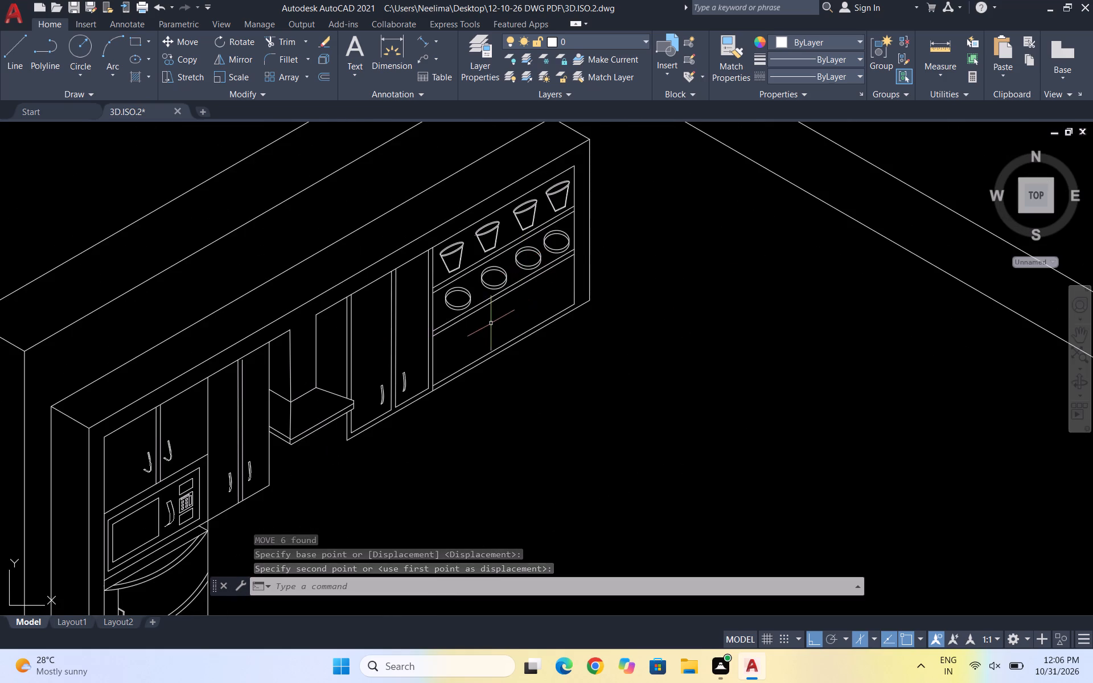
pyautogui.scroll(1, 496, 342)
pyautogui.press('Escape')
pyautogui.press('Escape')
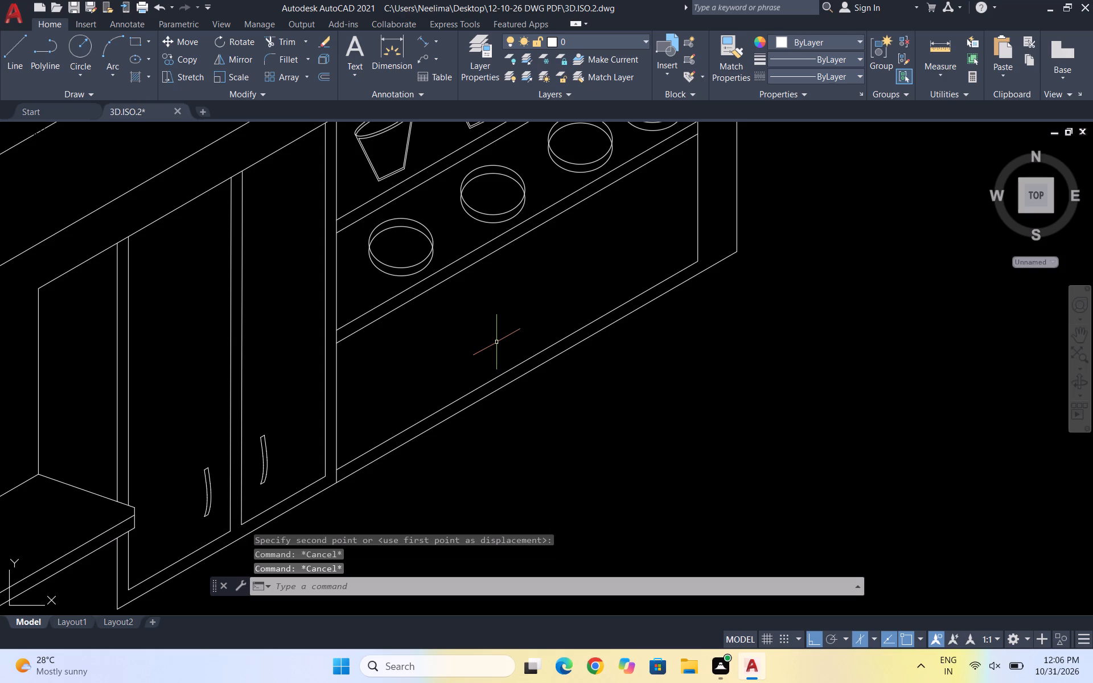
pyautogui.press('l')
pyautogui.press('Return')
pyautogui.scroll(1, 474, 354)
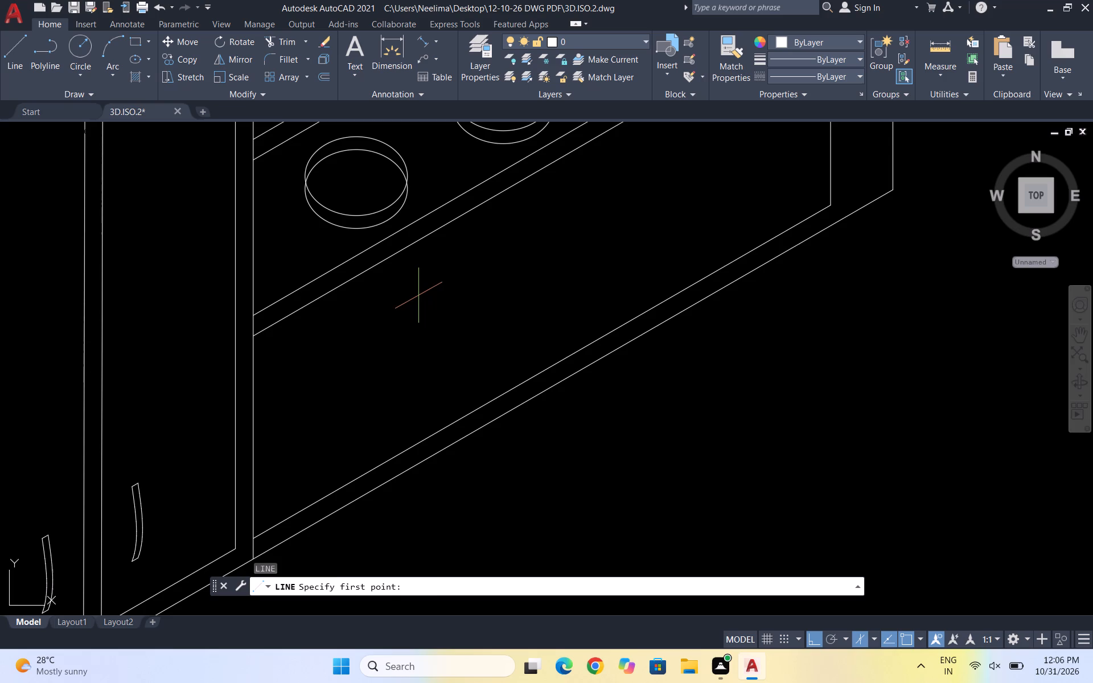
pyautogui.moveTo(418, 292); pyautogui.dragTo(418, 302)
pyautogui.click(419, 375)
pyautogui.press('Escape')
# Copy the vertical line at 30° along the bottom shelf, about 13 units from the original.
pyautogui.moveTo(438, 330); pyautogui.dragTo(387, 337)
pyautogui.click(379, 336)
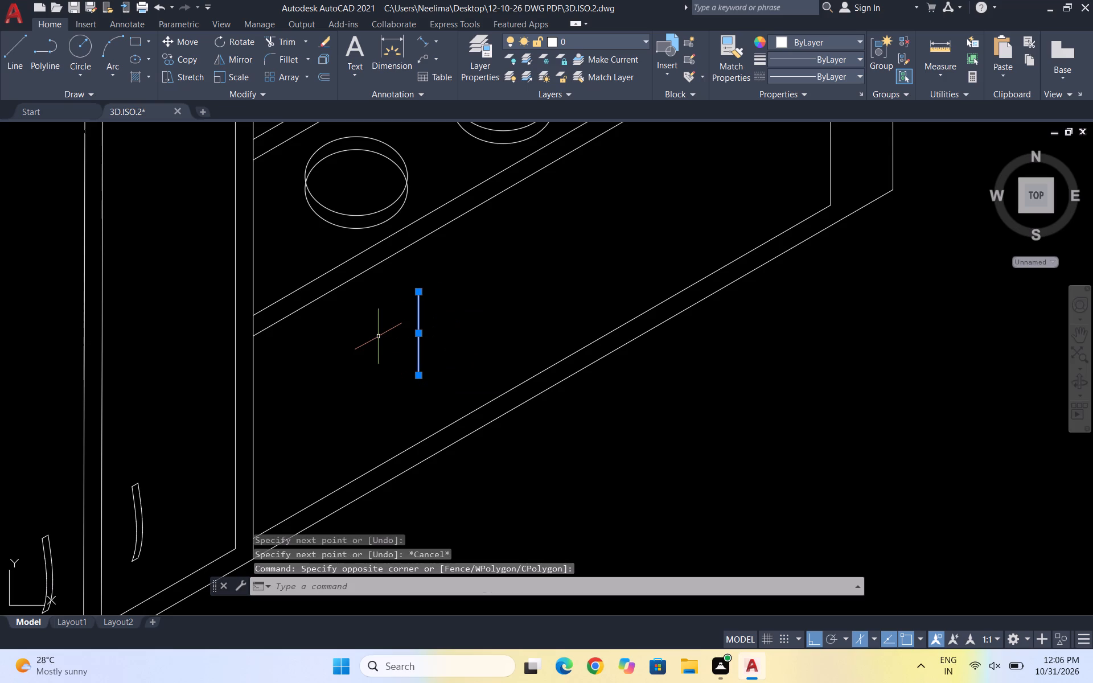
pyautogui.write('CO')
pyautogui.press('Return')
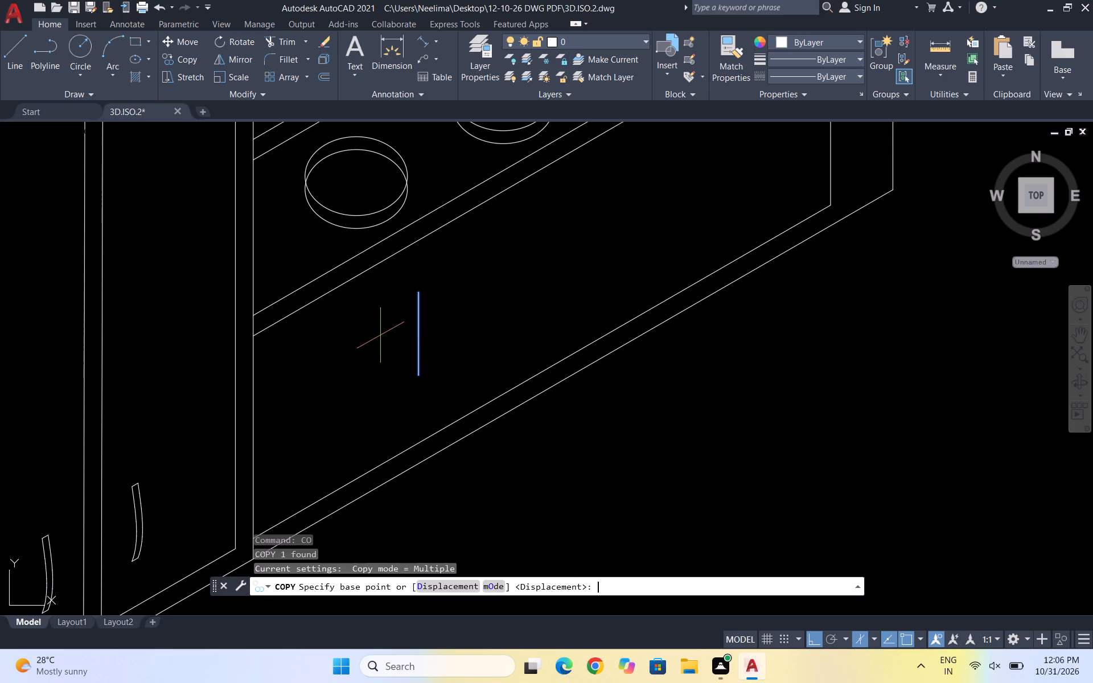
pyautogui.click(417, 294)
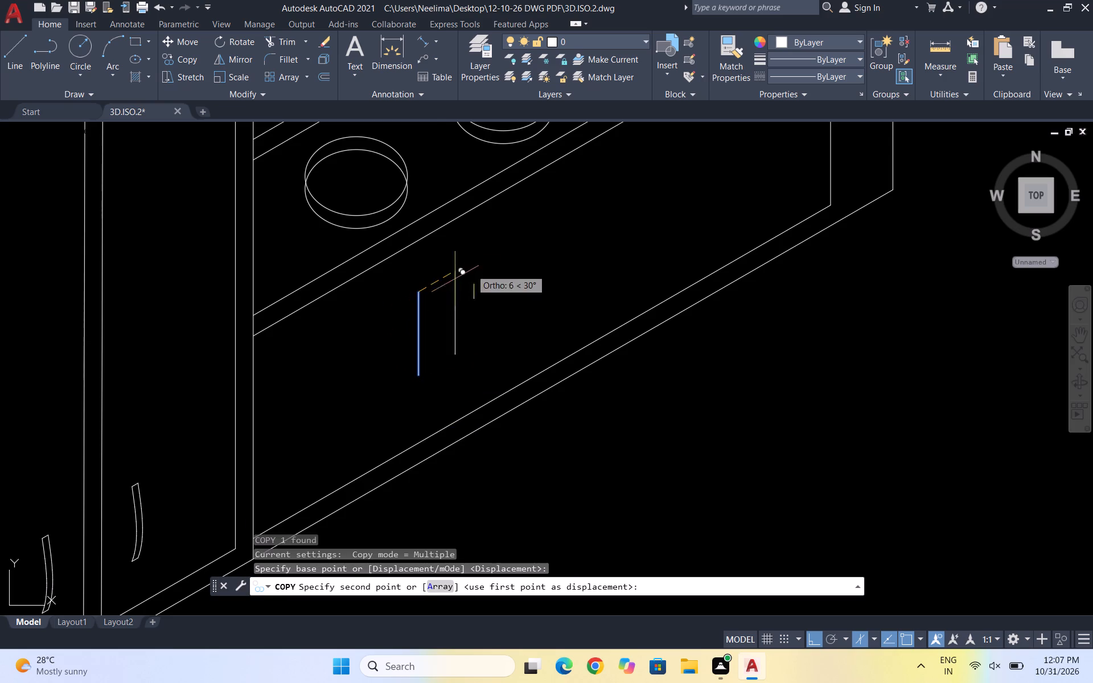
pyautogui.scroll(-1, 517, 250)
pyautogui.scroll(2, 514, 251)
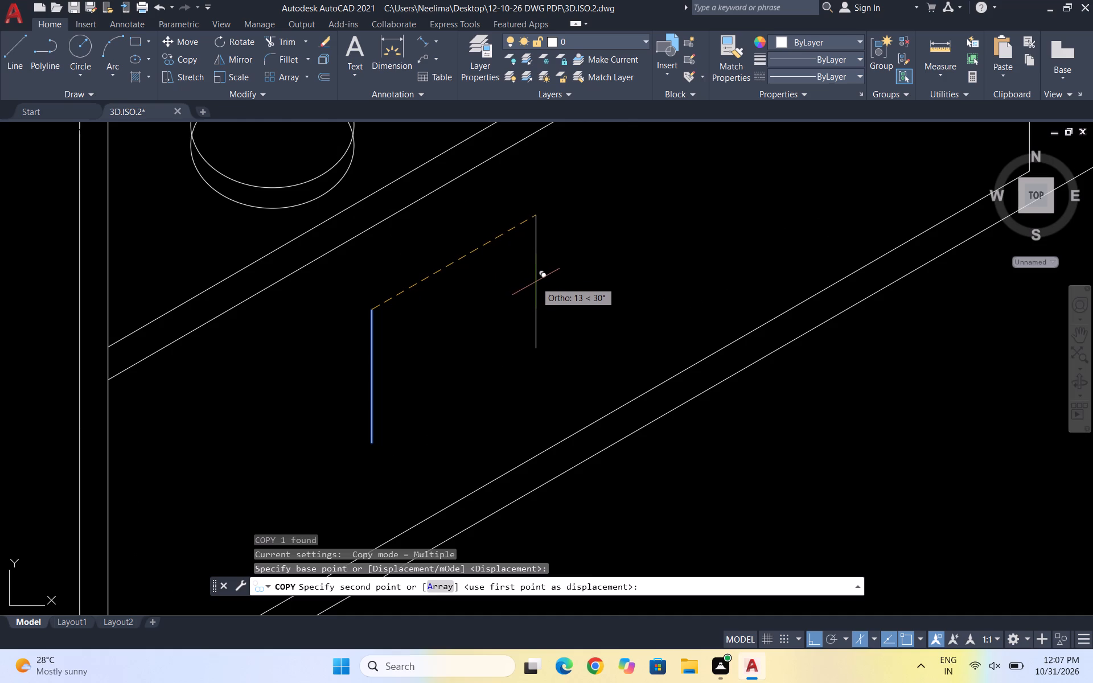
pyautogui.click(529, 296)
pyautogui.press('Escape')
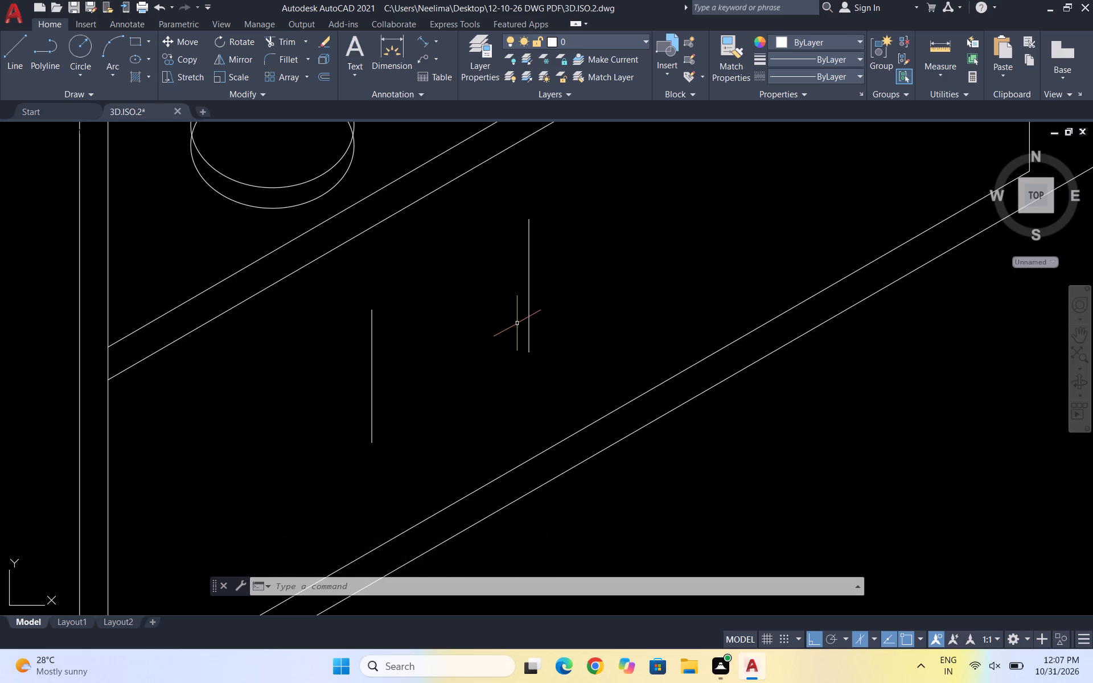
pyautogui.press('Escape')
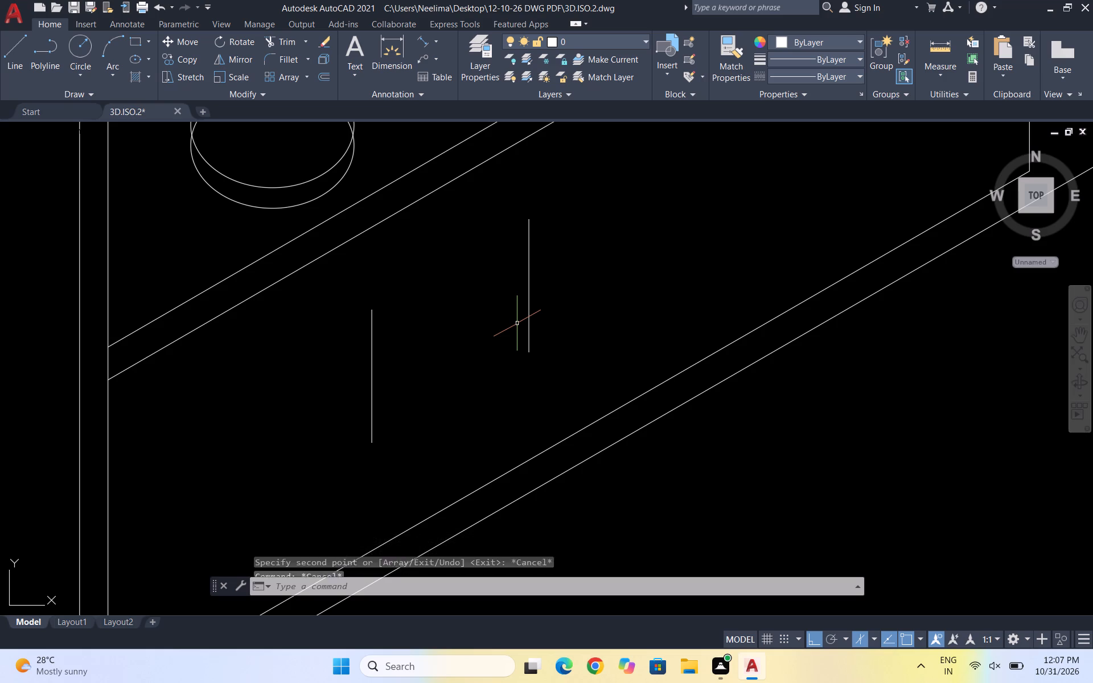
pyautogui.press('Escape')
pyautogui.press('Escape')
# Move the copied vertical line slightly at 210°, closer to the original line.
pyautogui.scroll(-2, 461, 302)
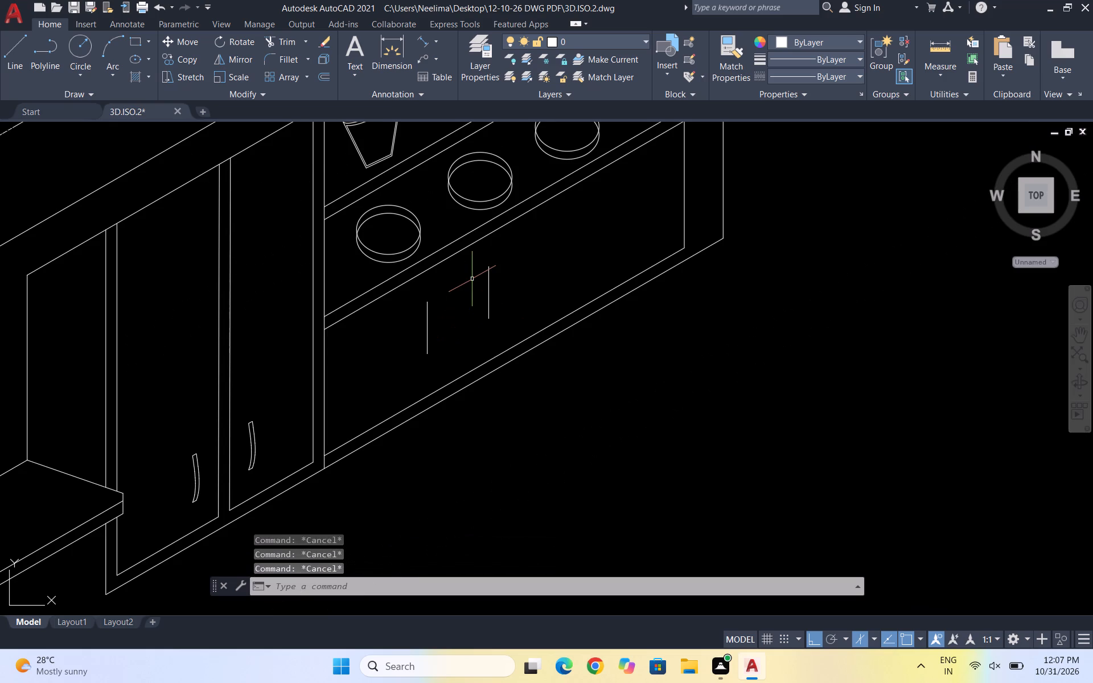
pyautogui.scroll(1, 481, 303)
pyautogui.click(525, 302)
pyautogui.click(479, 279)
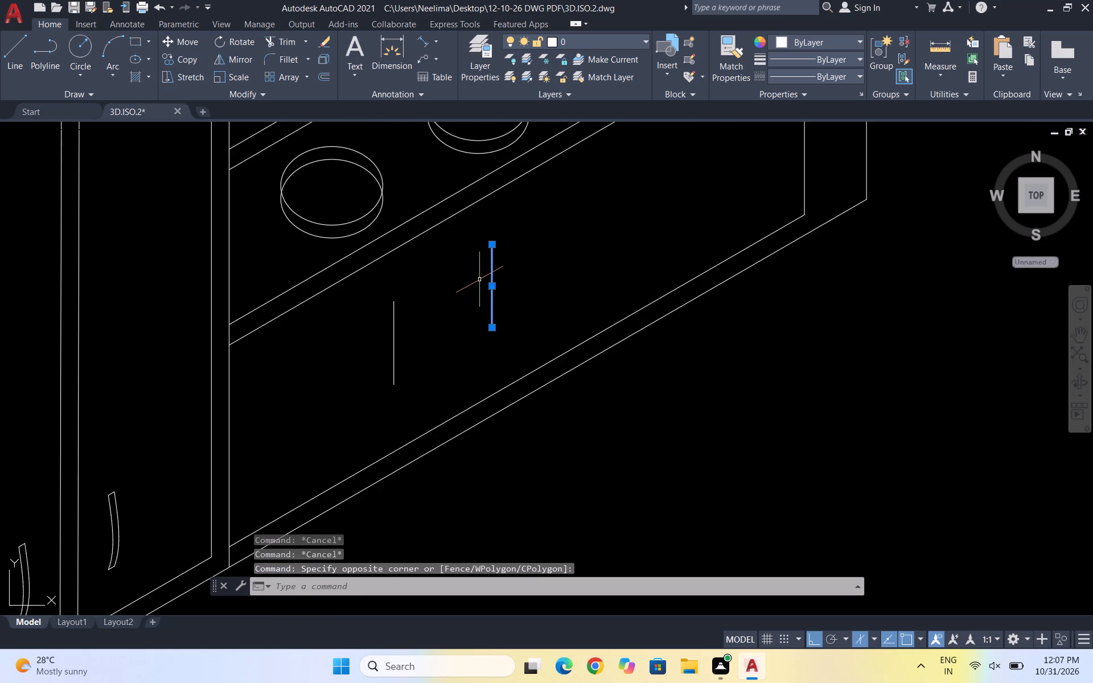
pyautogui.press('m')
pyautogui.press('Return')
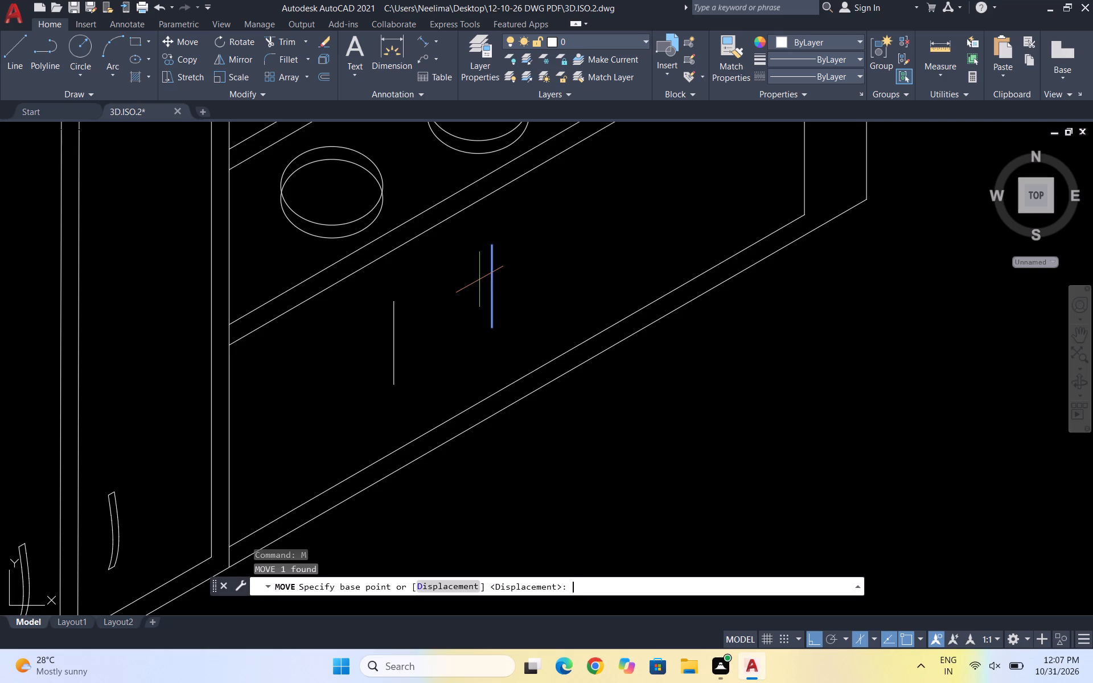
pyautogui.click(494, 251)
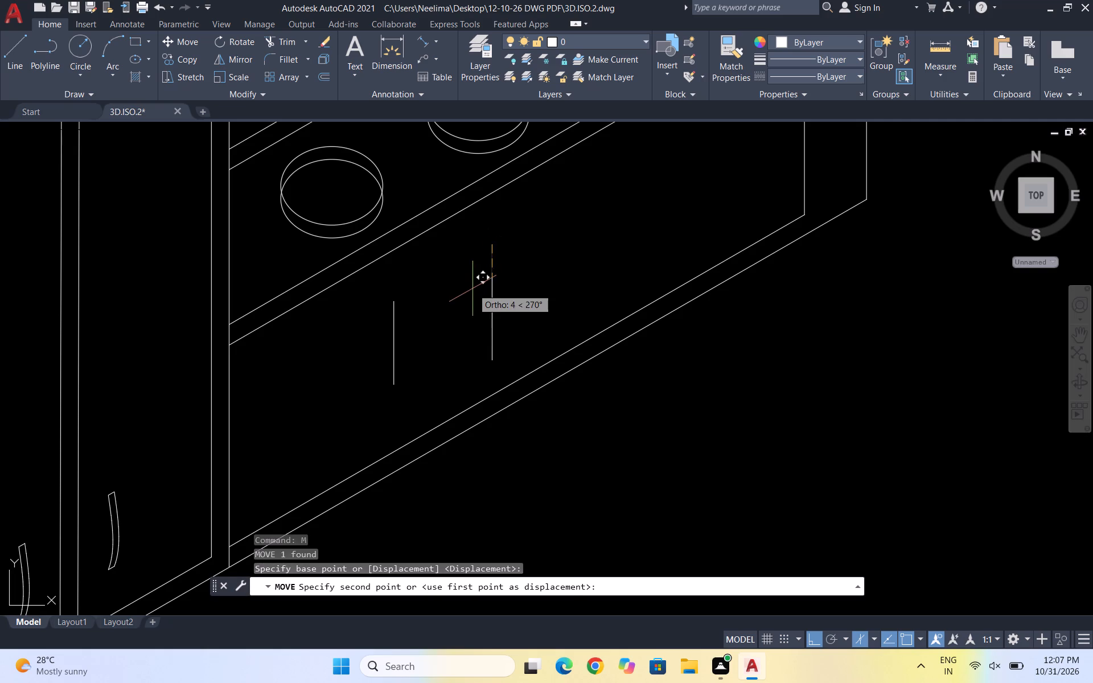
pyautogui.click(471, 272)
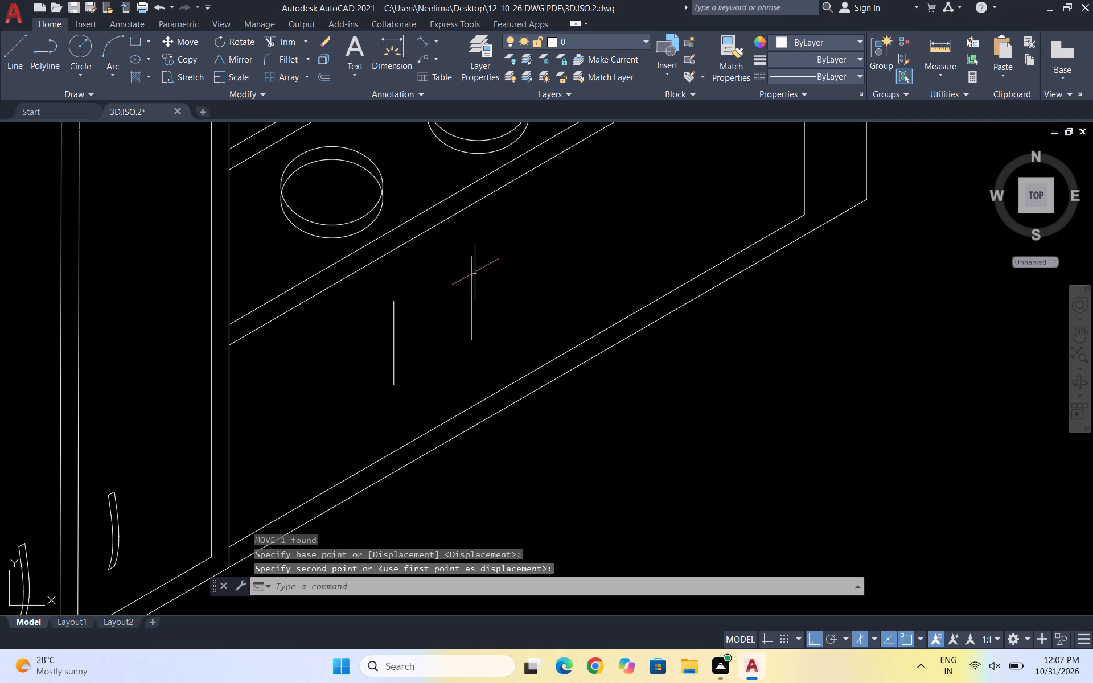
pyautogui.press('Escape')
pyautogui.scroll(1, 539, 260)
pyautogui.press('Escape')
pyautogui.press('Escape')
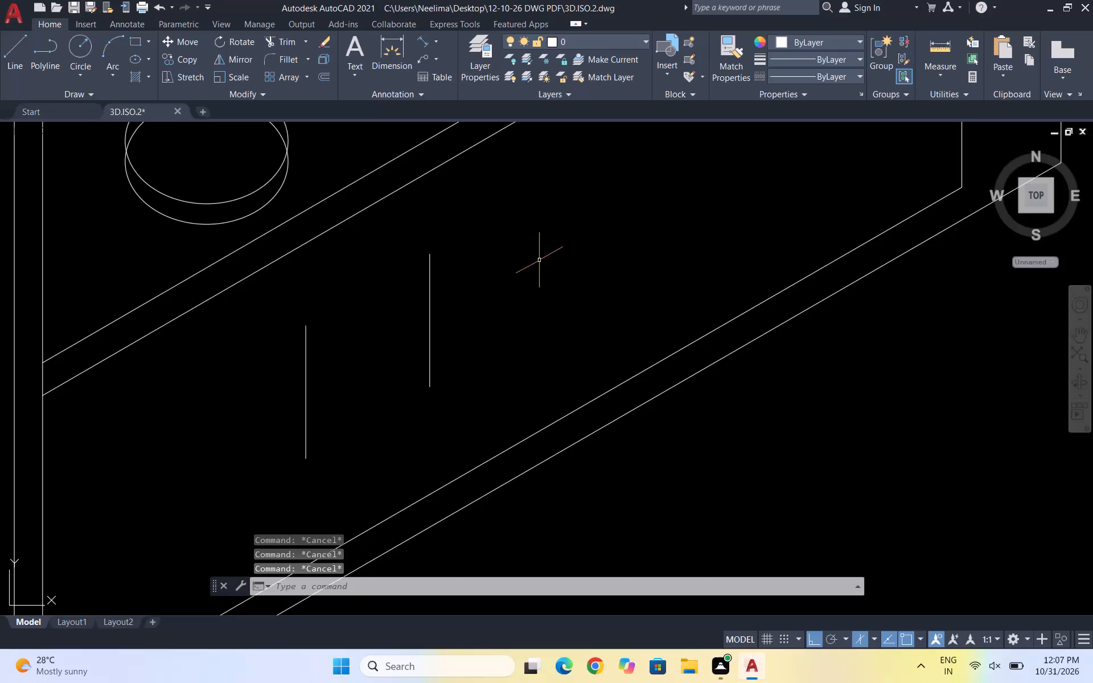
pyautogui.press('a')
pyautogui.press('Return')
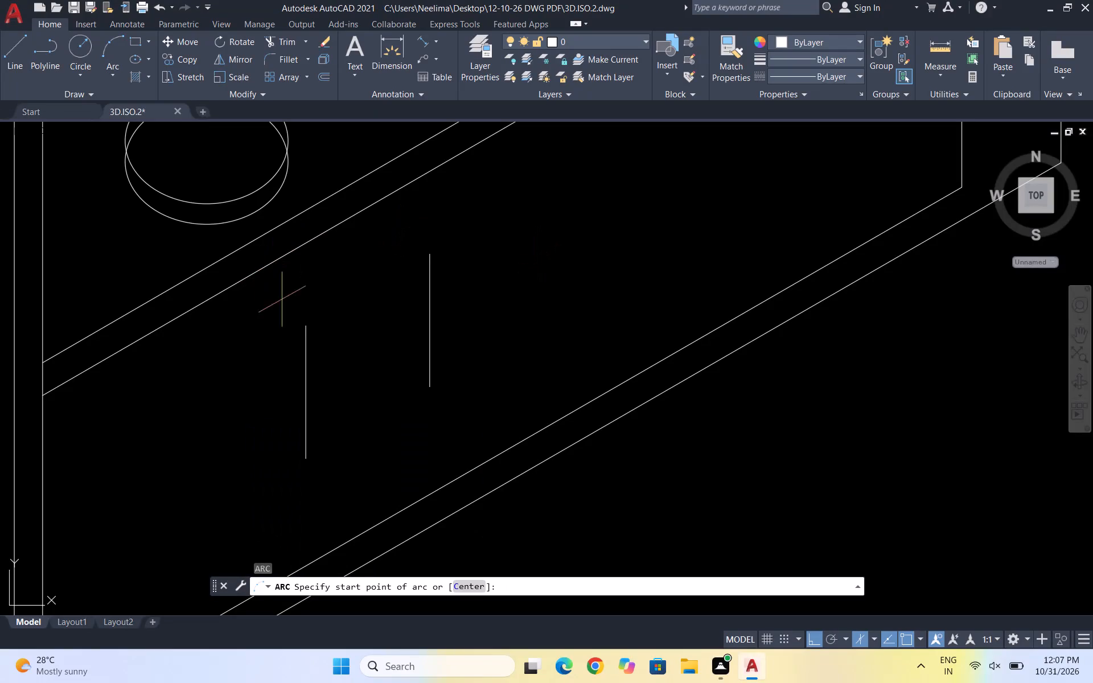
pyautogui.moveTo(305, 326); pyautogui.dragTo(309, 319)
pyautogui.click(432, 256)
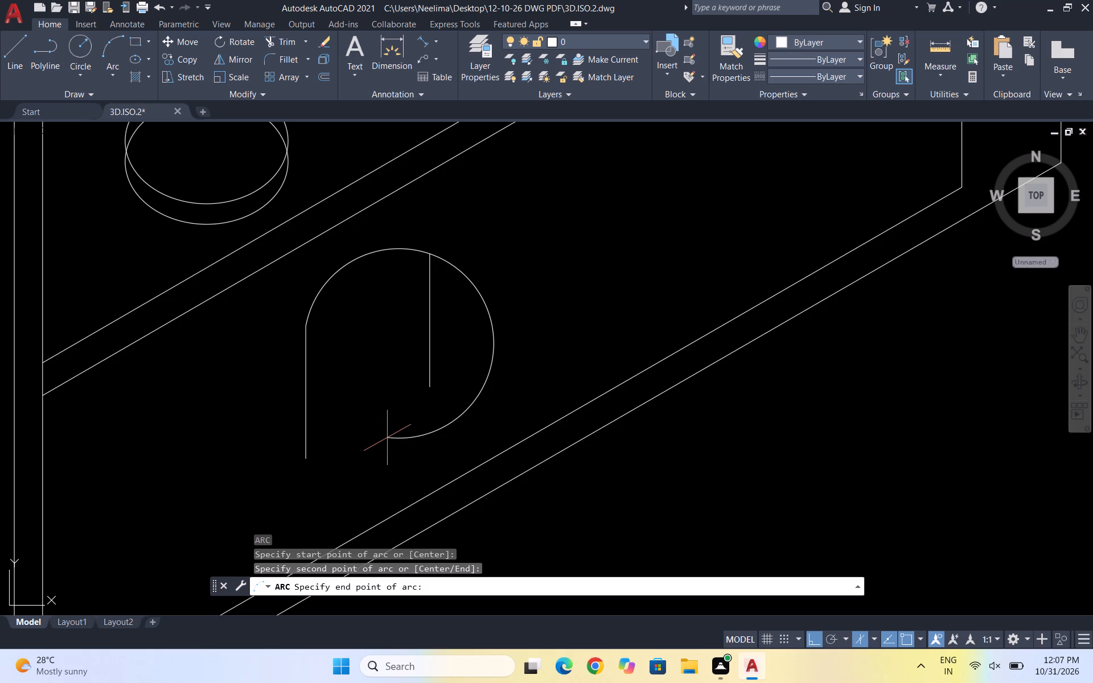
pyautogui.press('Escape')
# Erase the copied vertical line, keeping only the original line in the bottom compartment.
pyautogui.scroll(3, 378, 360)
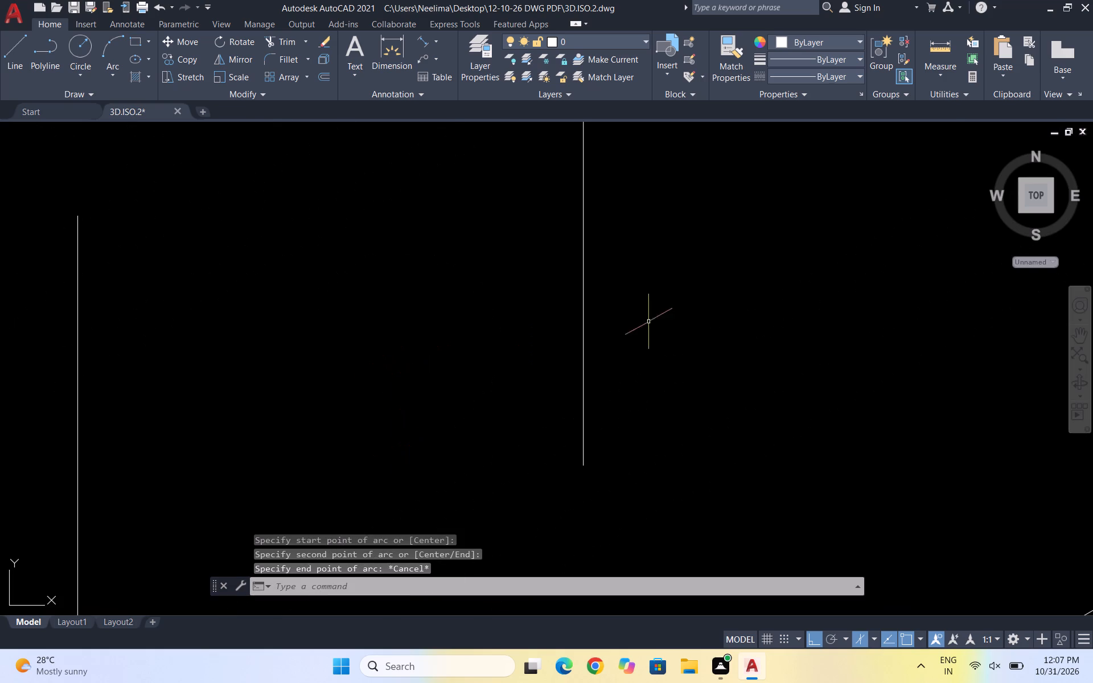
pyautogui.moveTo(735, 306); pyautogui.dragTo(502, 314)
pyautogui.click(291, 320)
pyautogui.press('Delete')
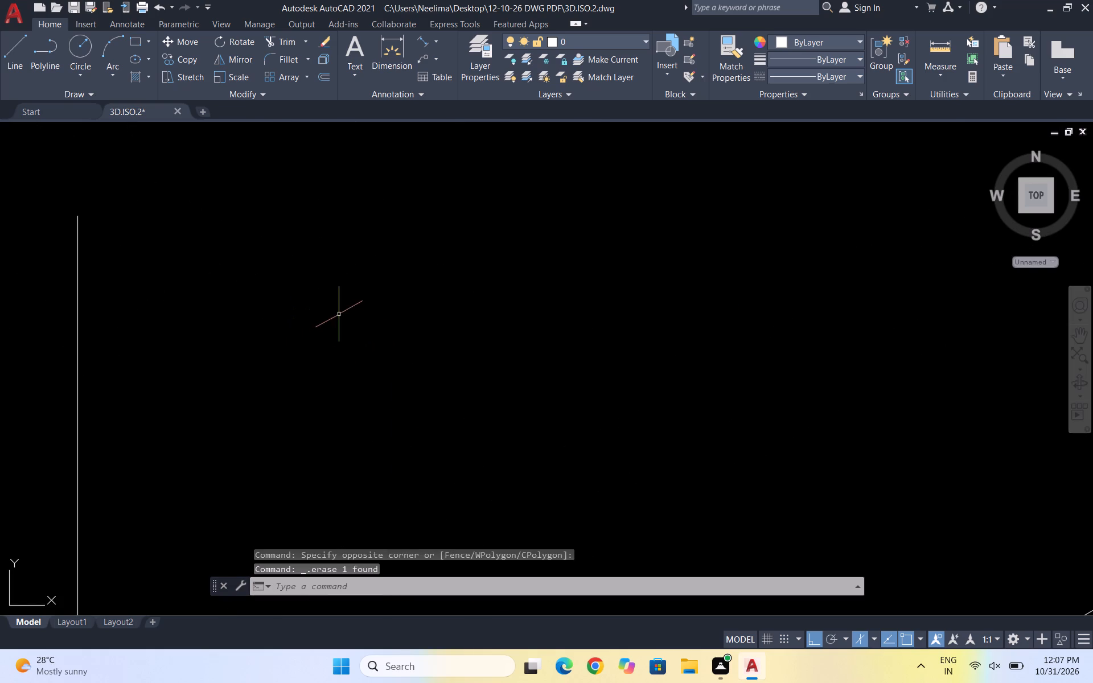
# Copy the remaining vertical line about 6 units at 330° in the left isoplane.
pyautogui.scroll(-5, 338, 316)
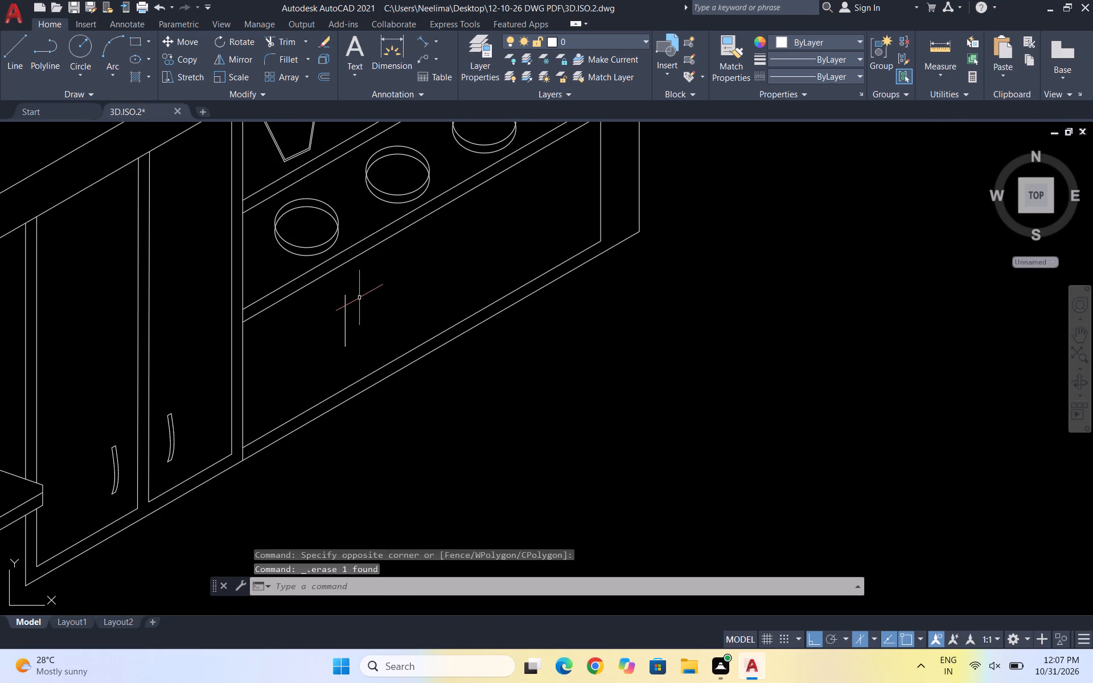
pyautogui.scroll(2, 361, 324)
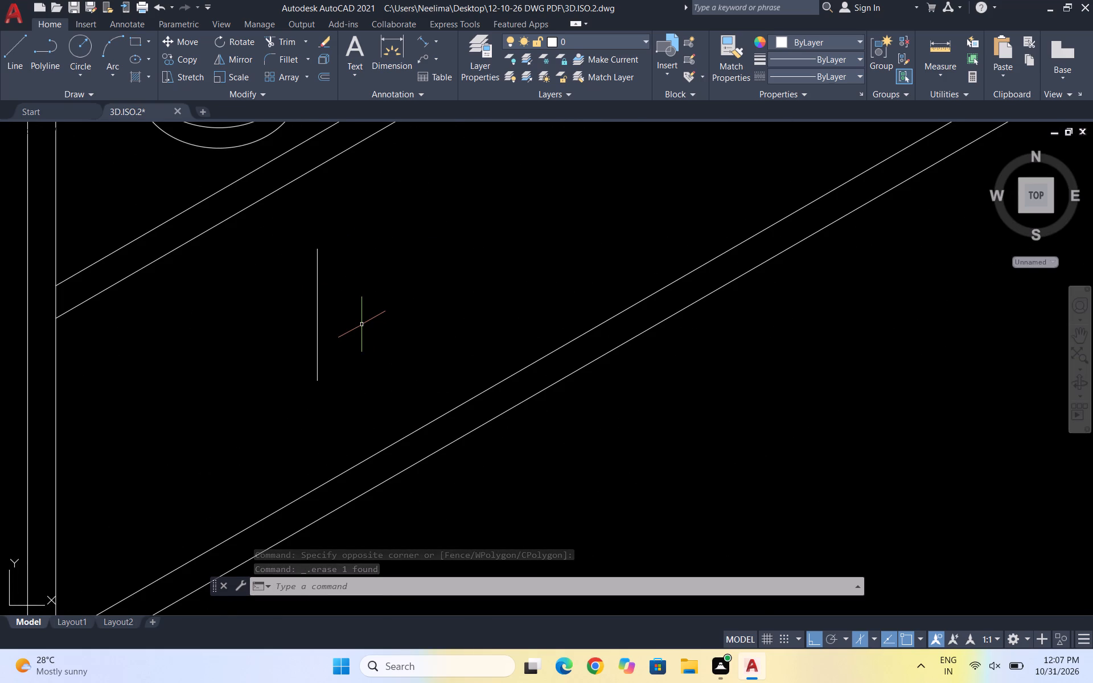
pyautogui.moveTo(327, 327); pyautogui.dragTo(327, 327)
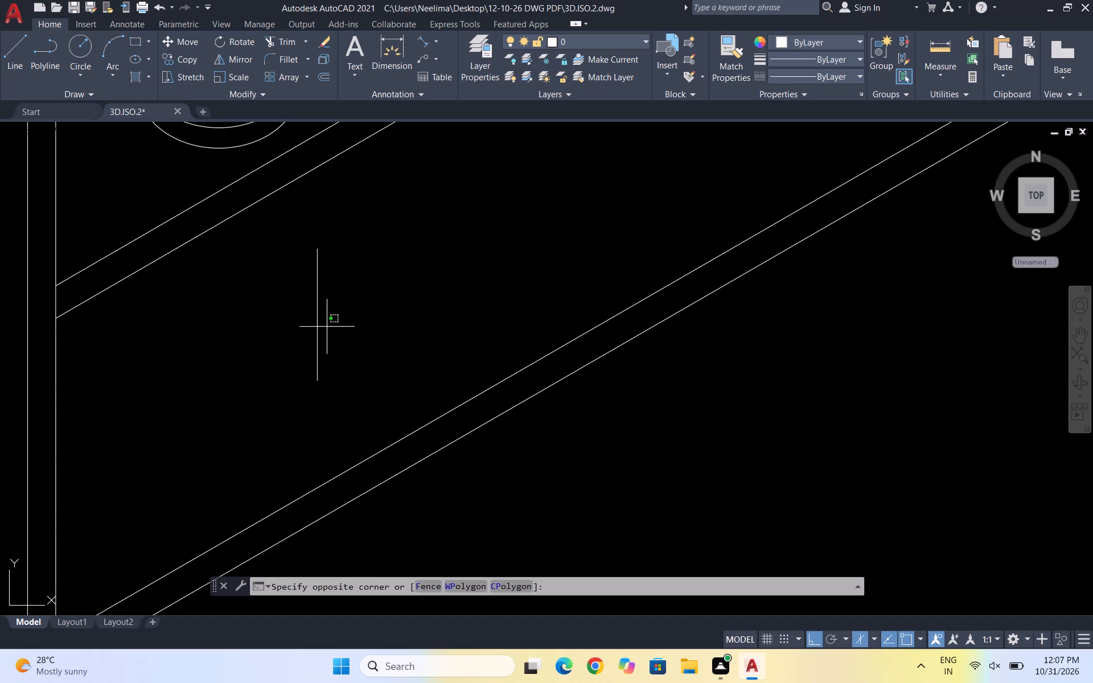
pyautogui.moveTo(327, 327); pyautogui.dragTo(313, 326)
pyautogui.click(283, 319)
pyautogui.write('CO')
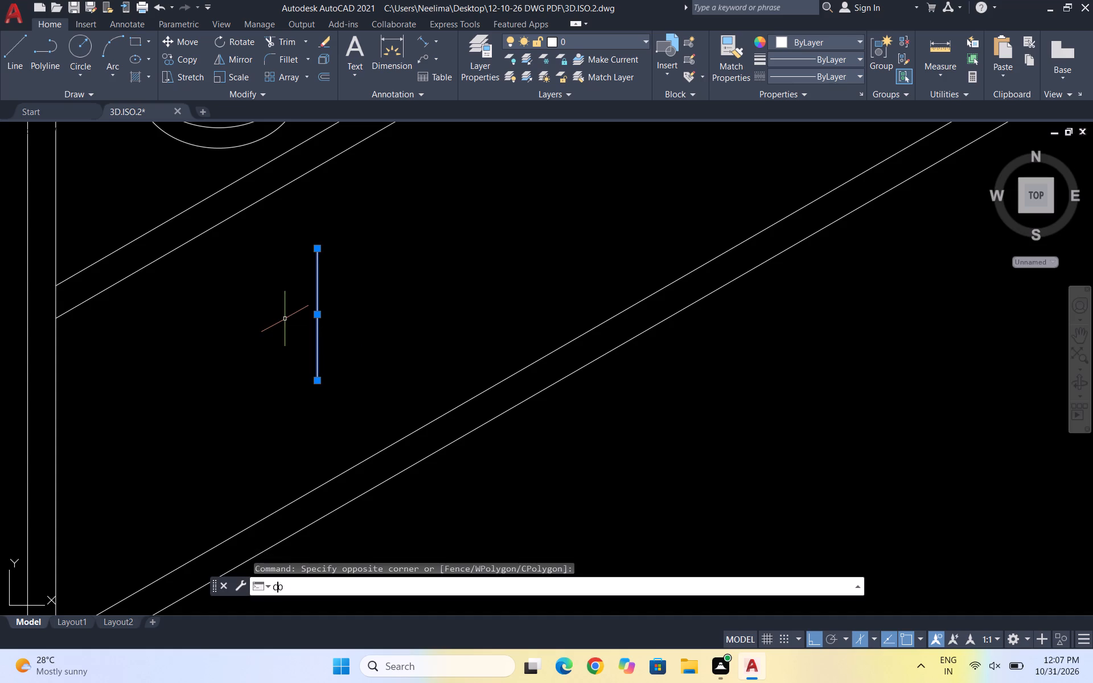
pyautogui.press('Return')
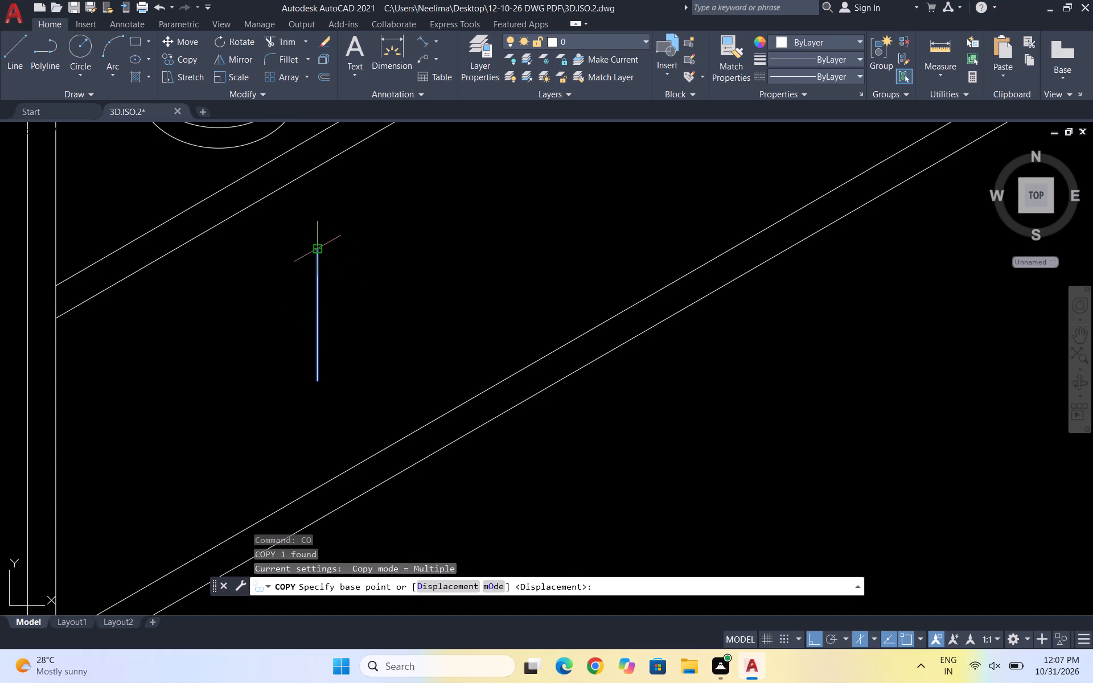
pyautogui.moveTo(317, 246); pyautogui.dragTo(327, 241)
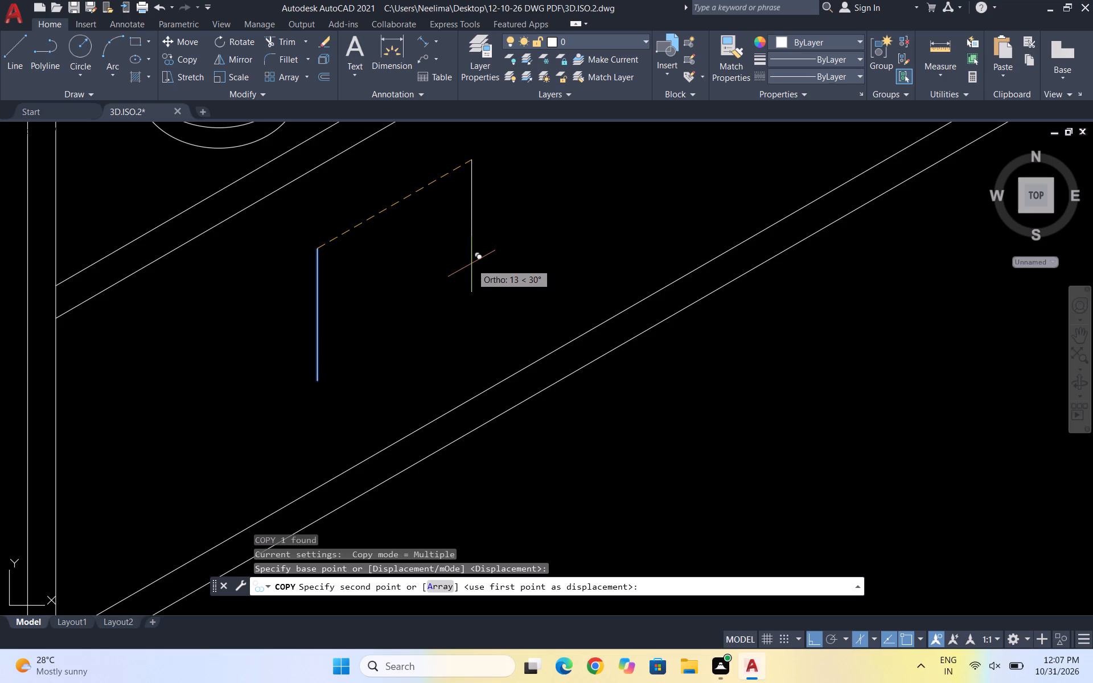
pyautogui.press('F5')
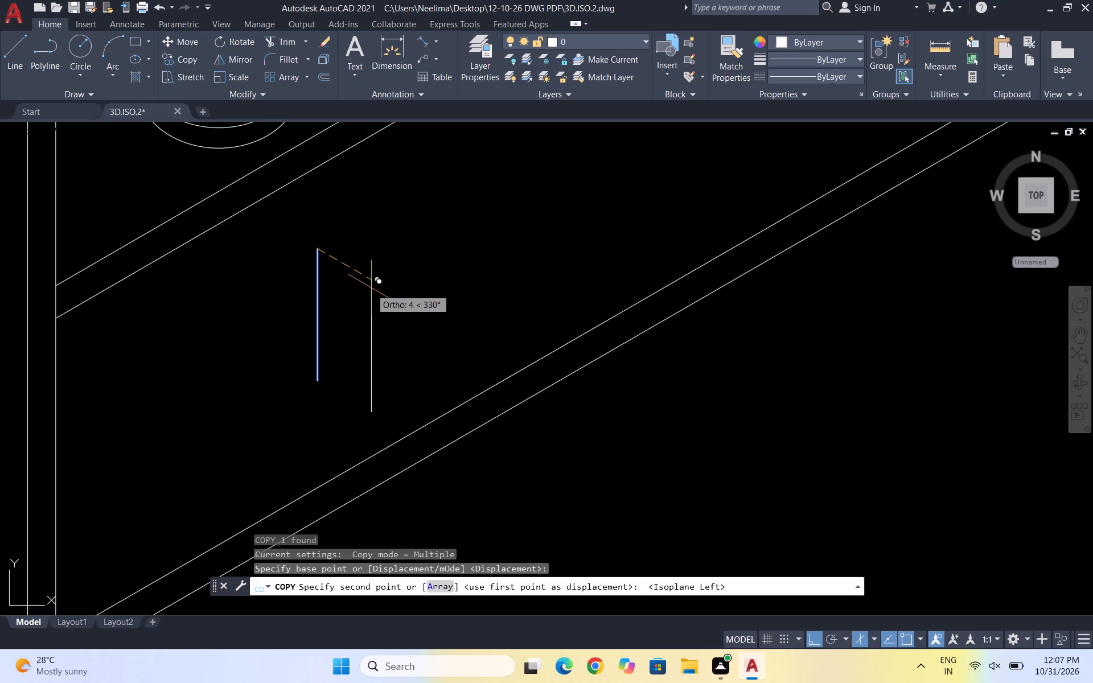
pyautogui.scroll(1, 387, 266)
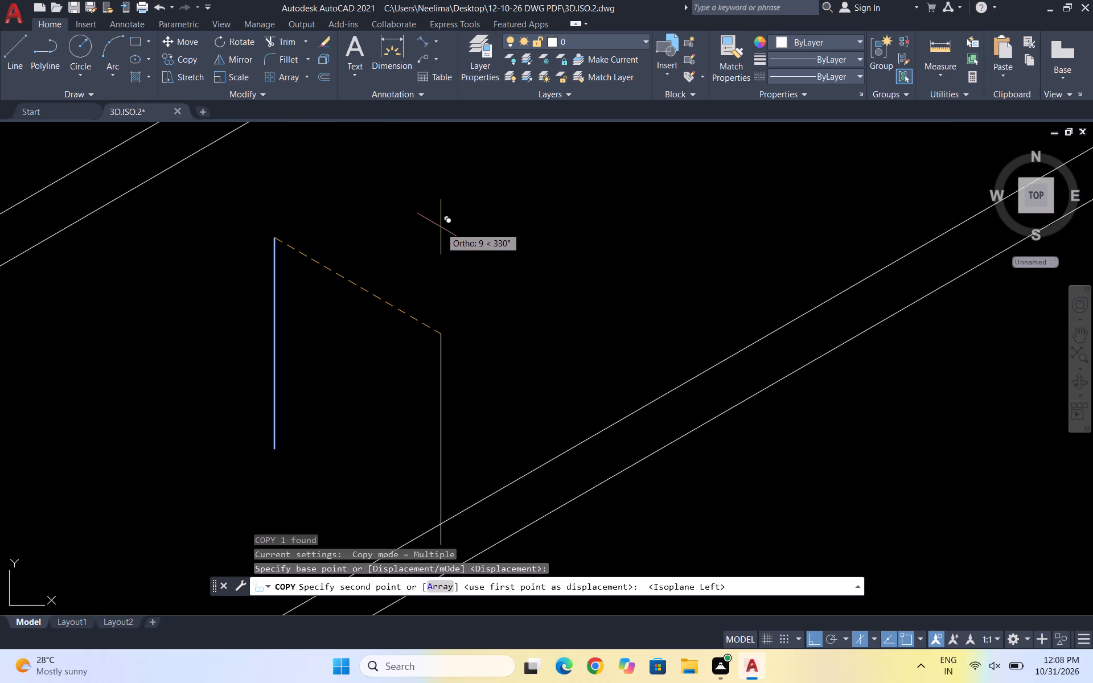
pyautogui.scroll(-1, 429, 229)
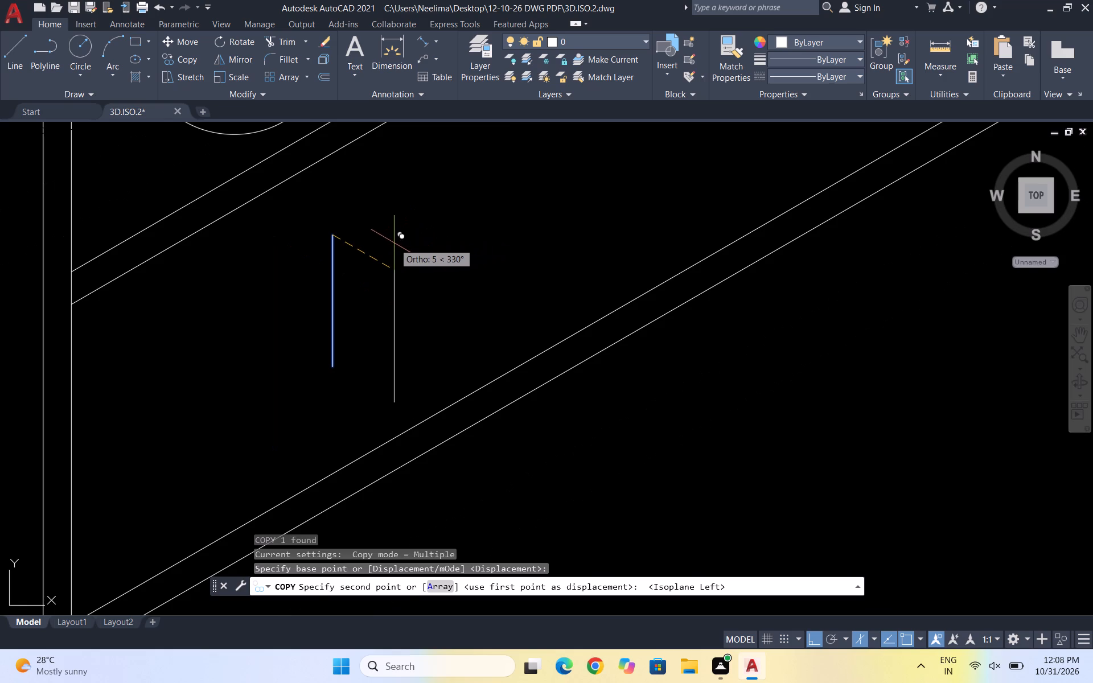
pyautogui.scroll(1, 394, 243)
pyautogui.click(410, 244)
pyautogui.press('Escape')
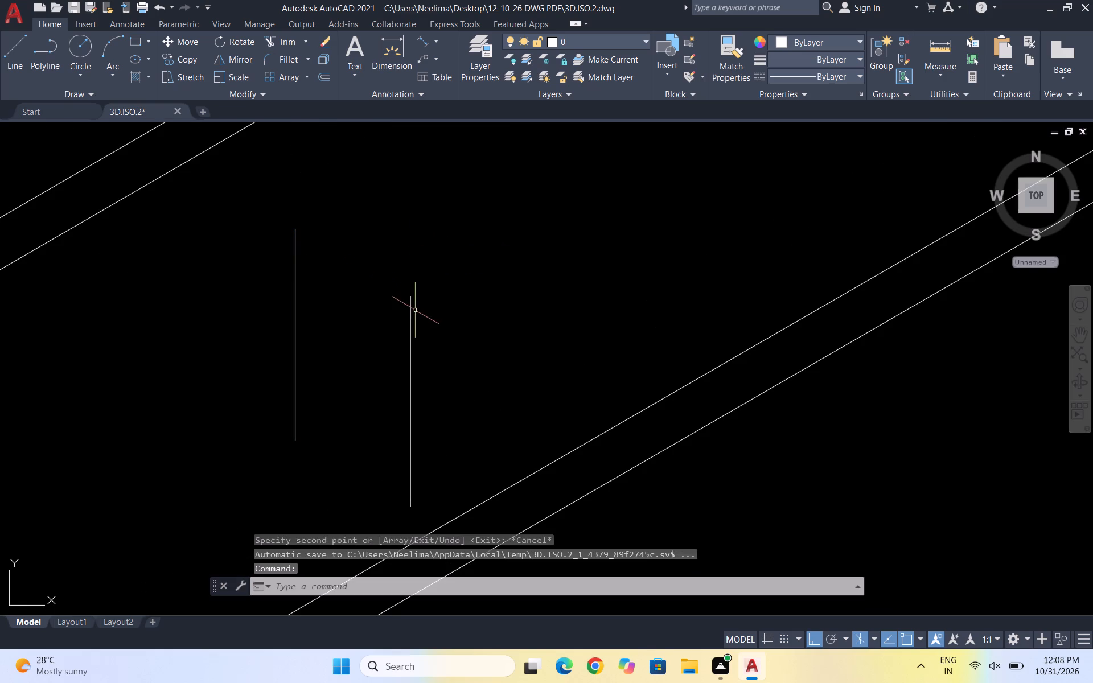
# Copy the front vertical line about 6 units at 30° in the top isoplane to form the third vertical edge.
pyautogui.click(415, 310)
pyautogui.click(398, 310)
pyautogui.write('CO')
pyautogui.press('Return')
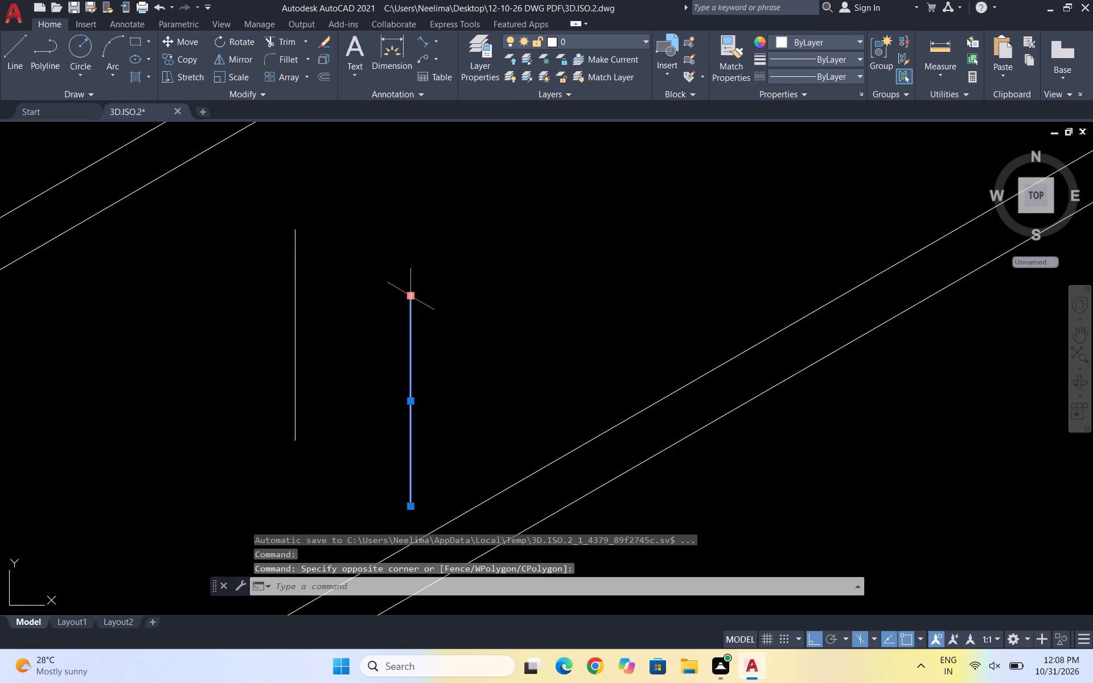
pyautogui.write('CO')
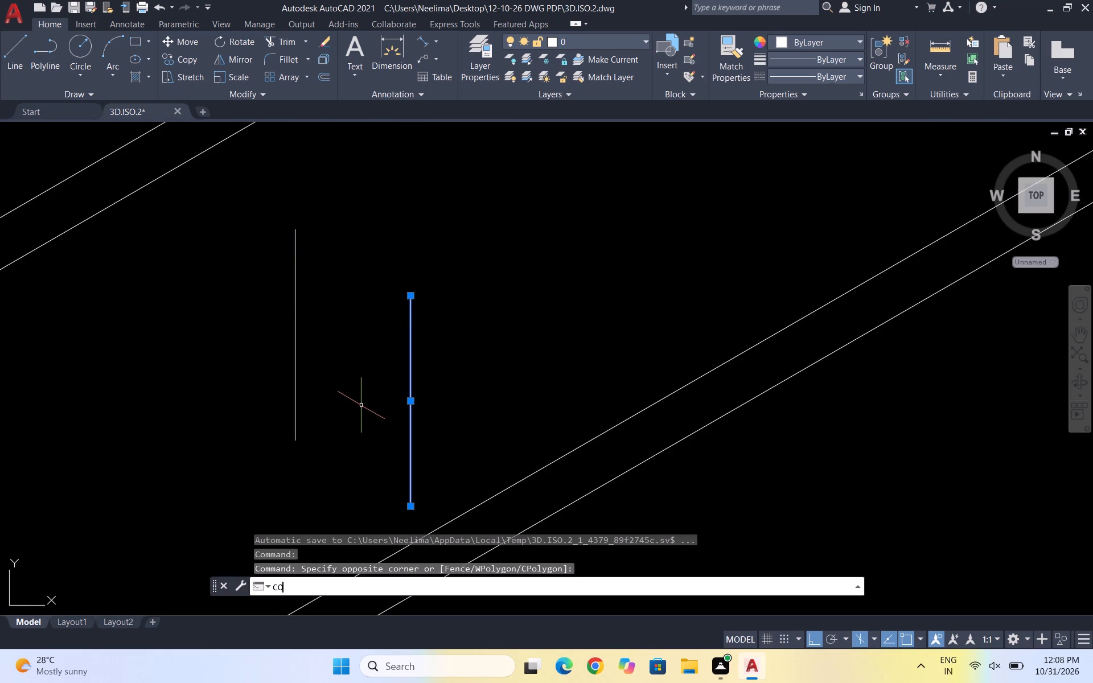
pyautogui.press('Return')
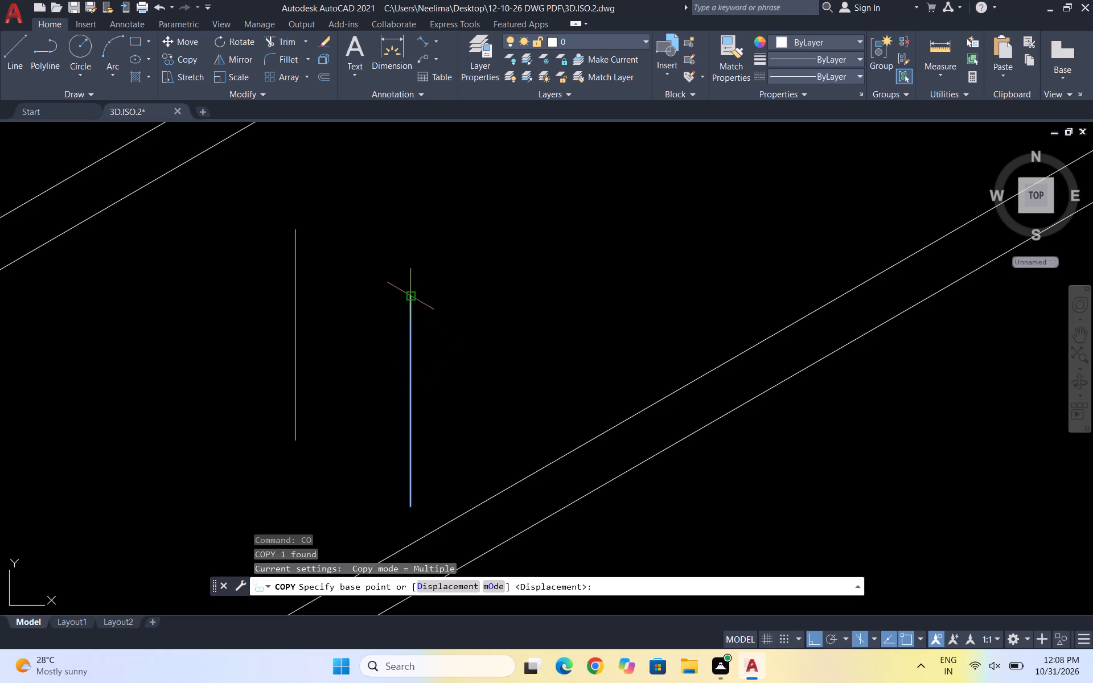
pyautogui.moveTo(408, 299); pyautogui.dragTo(418, 291)
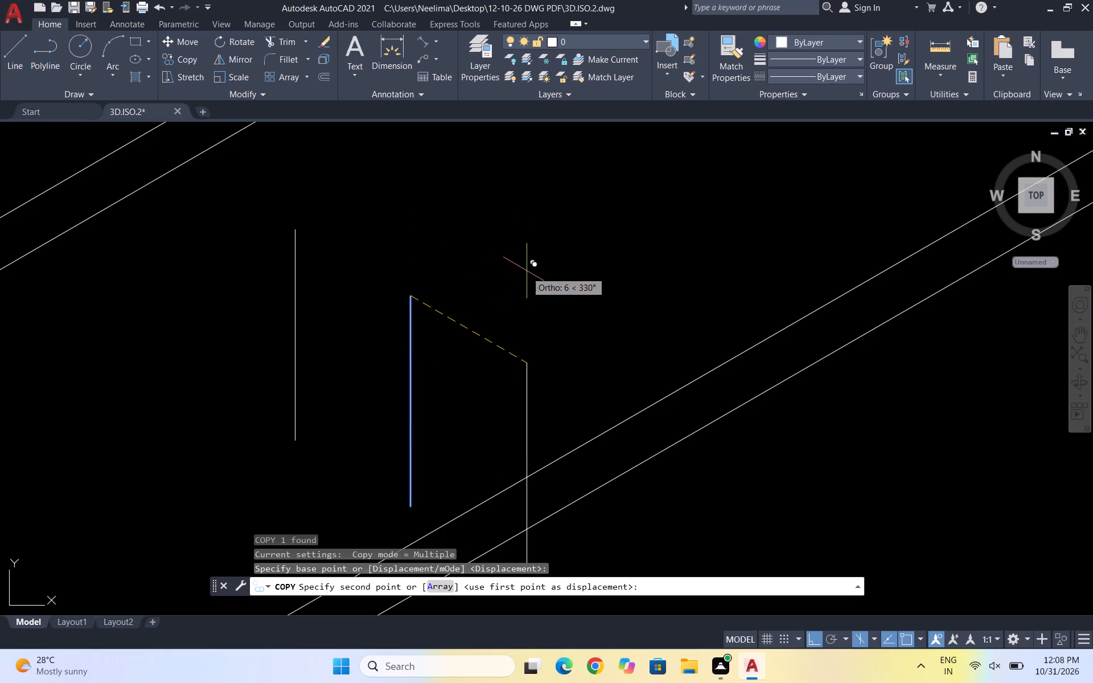
pyautogui.press('F5')
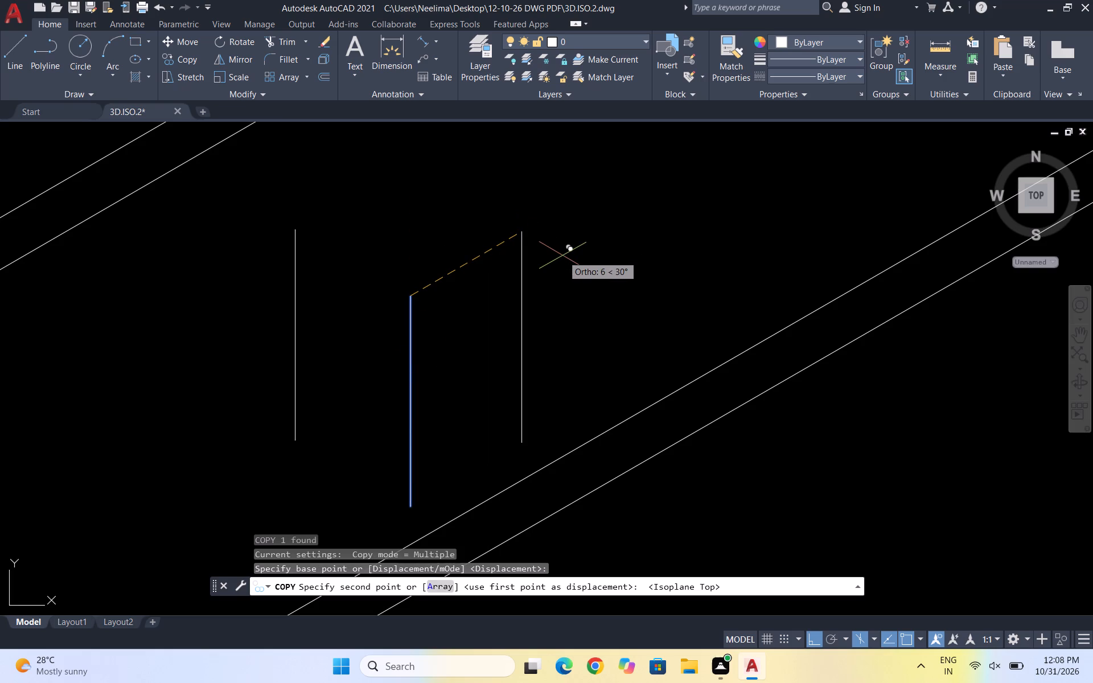
pyautogui.click(560, 256)
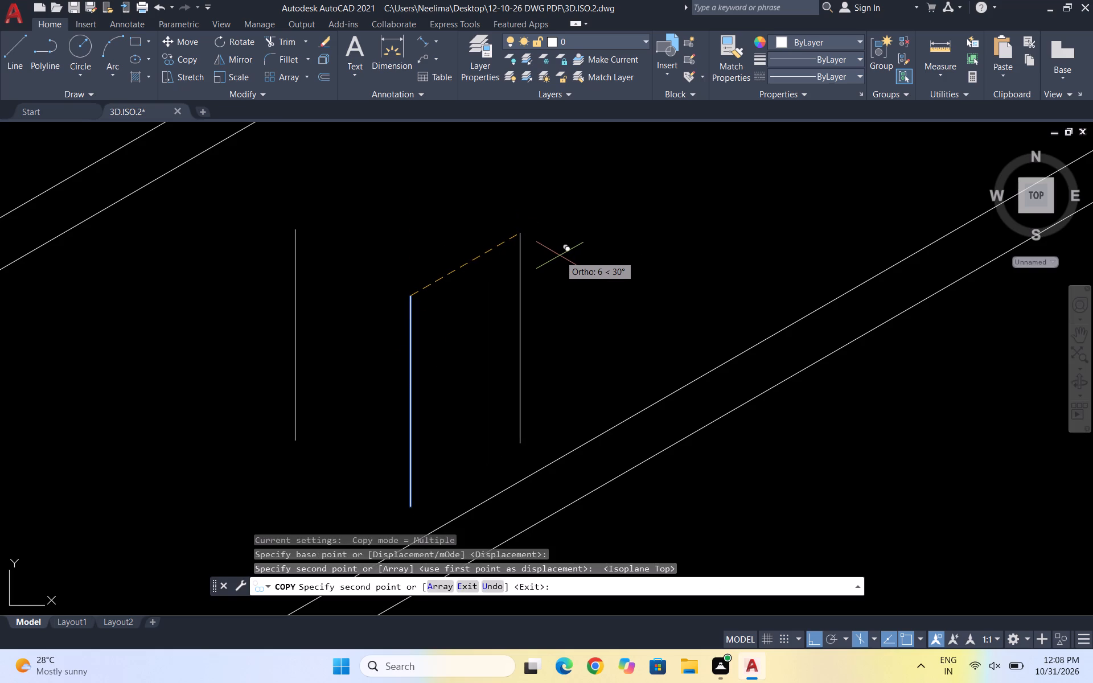
pyautogui.press('Escape')
# Copy the middle vertical line straight up in the right isoplane until its top aligns at 30° with the left line's top endpoint.
pyautogui.click(429, 365)
pyautogui.click(404, 359)
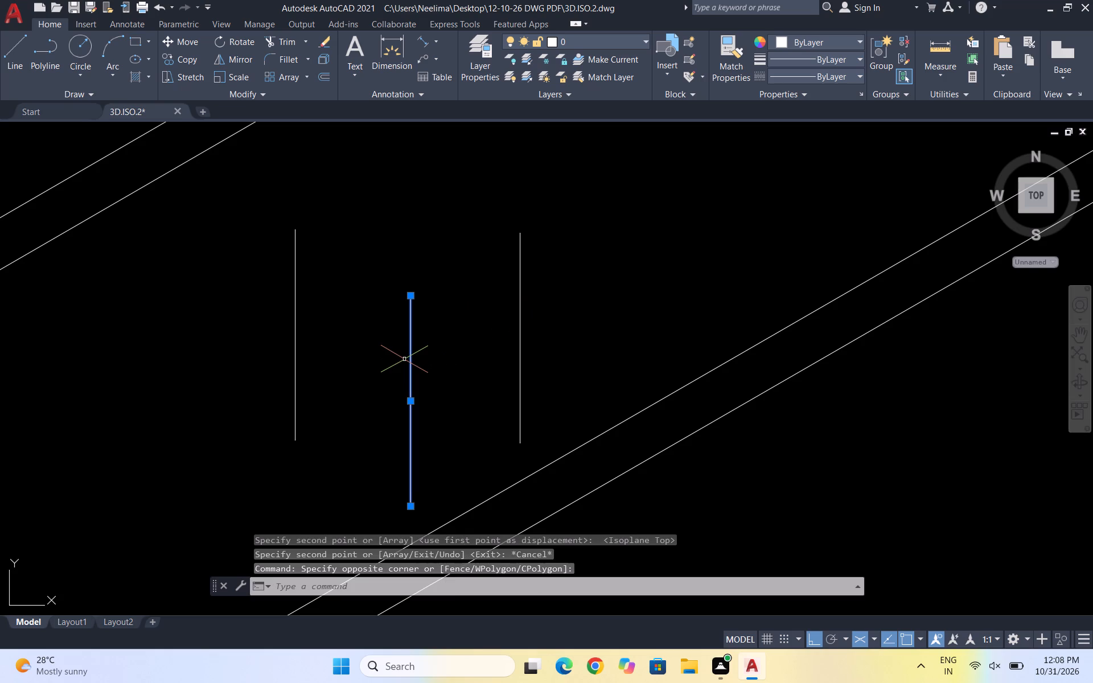
pyautogui.write('CO')
pyautogui.press('Return')
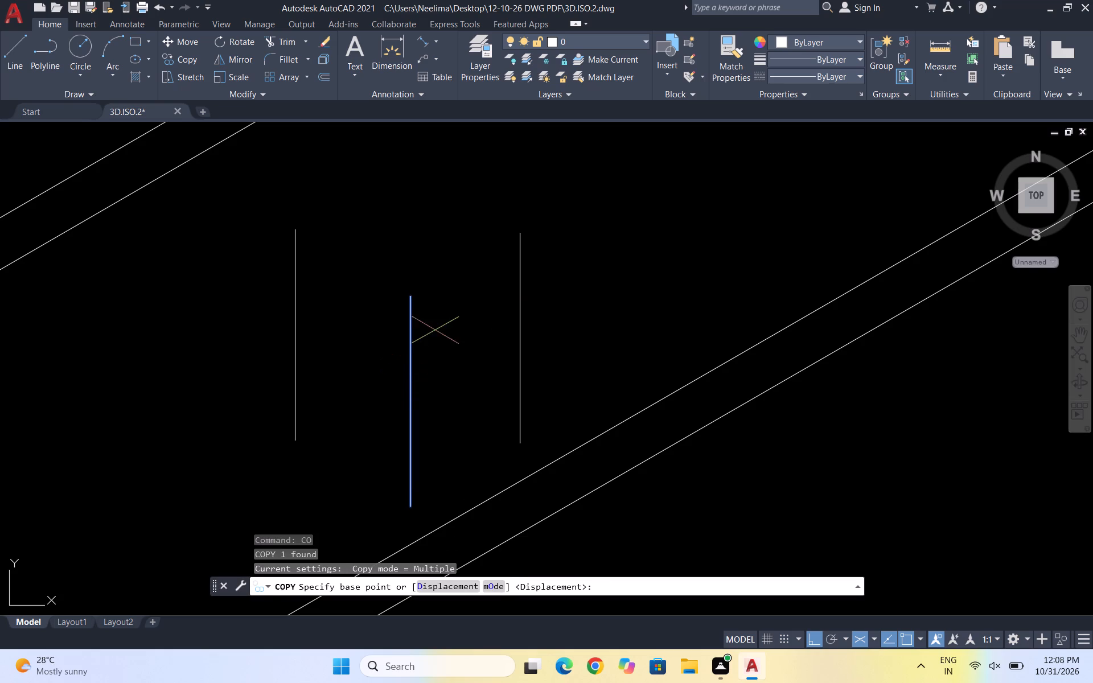
pyautogui.moveTo(412, 299); pyautogui.dragTo(415, 268)
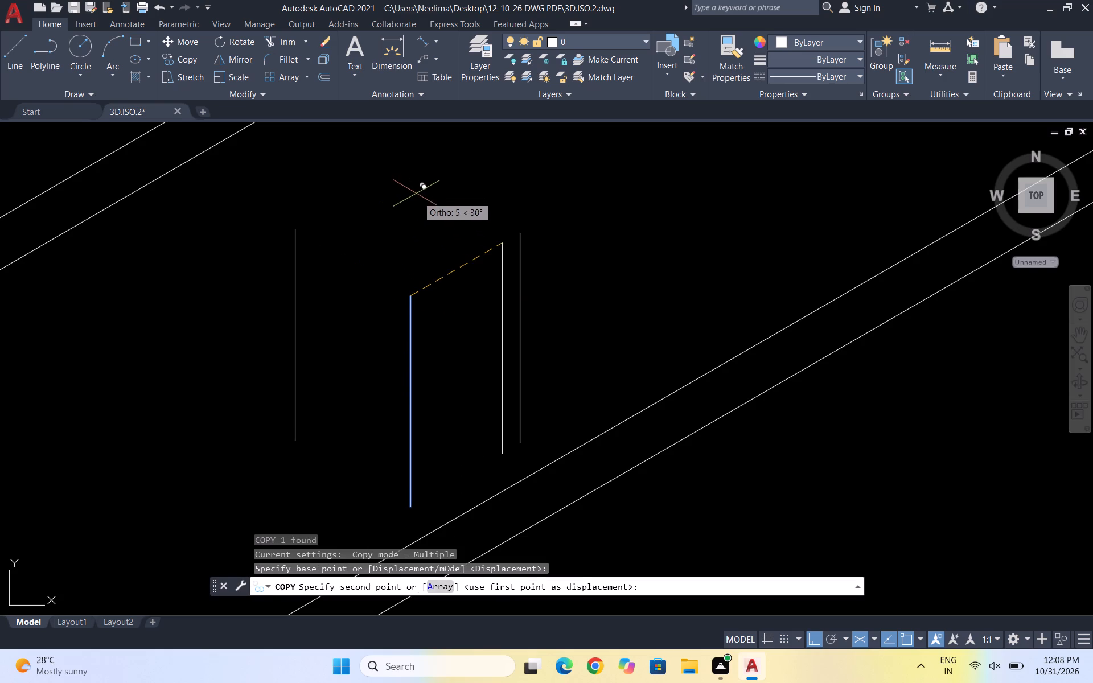
pyautogui.press('F5')
pyautogui.scroll(1, 413, 205)
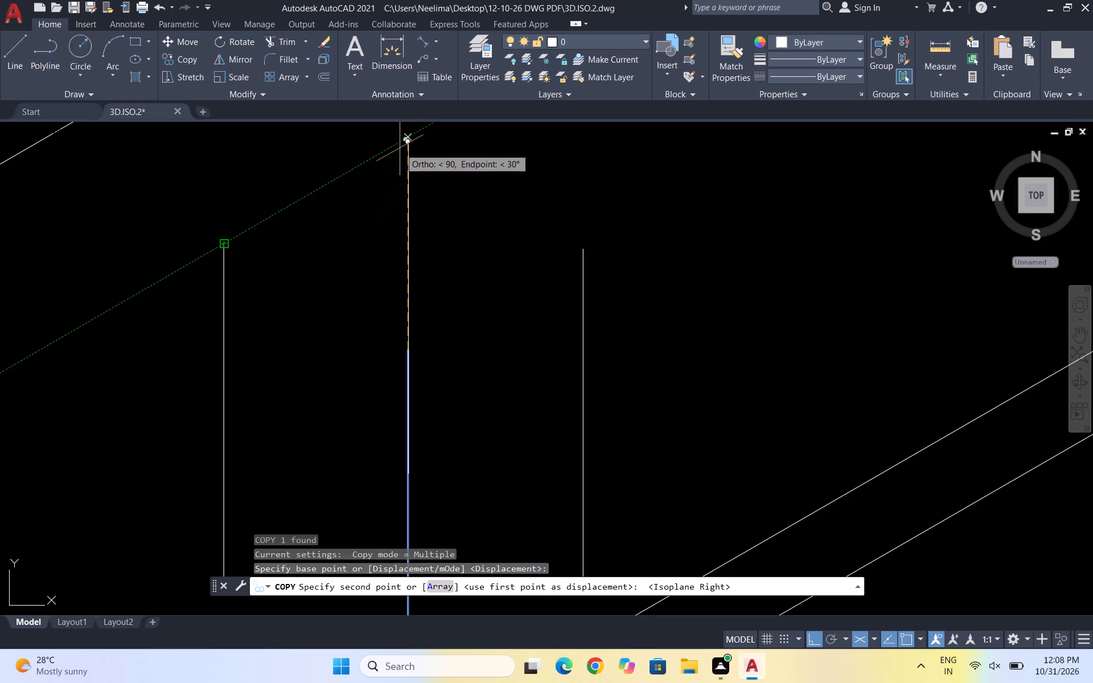
pyautogui.click(402, 145)
pyautogui.press('Escape')
pyautogui.scroll(-2, 440, 155)
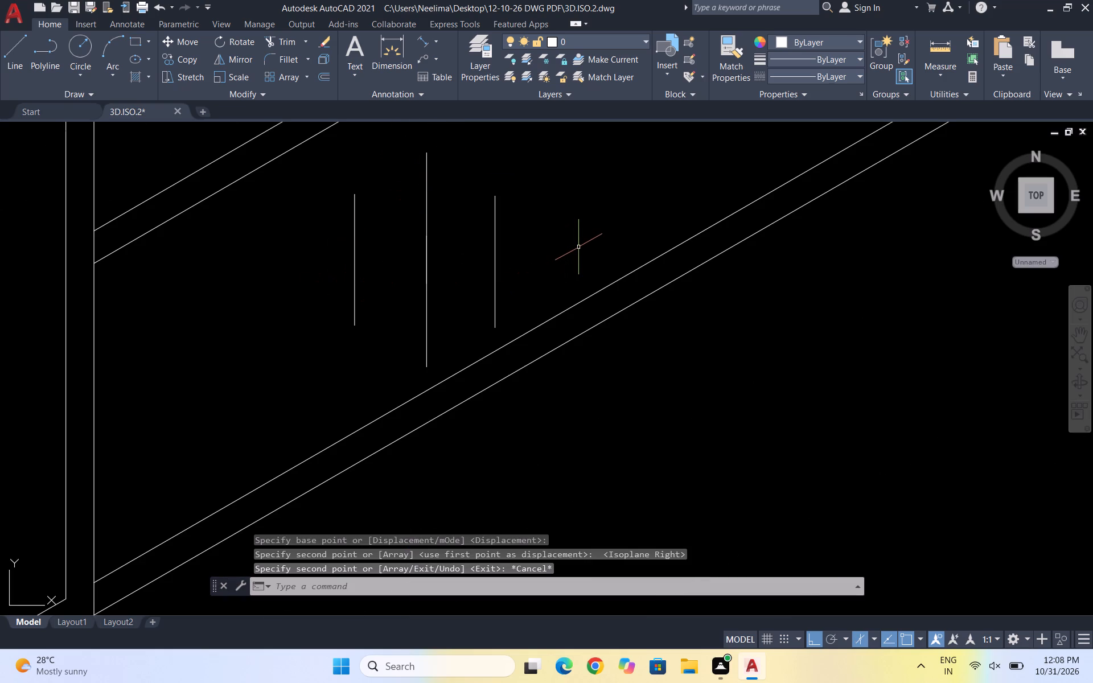
# Draw an ellipse between the top ends of the two outer vertical lines, its height reaching about the middle line's top.
pyautogui.write('EL')
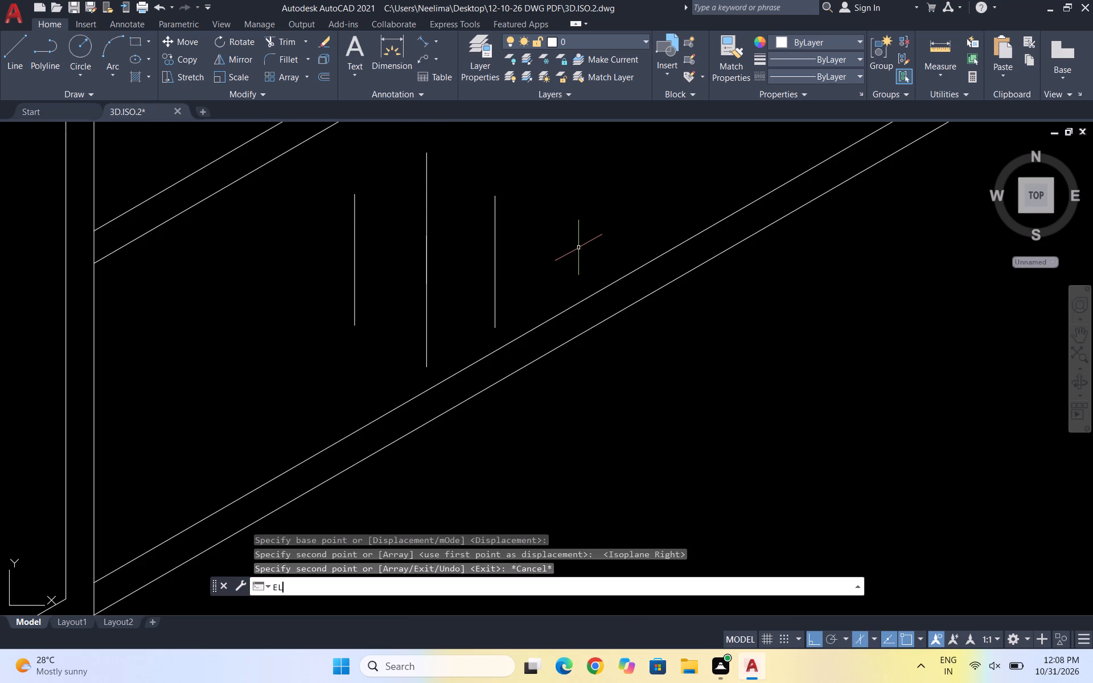
pyautogui.press('Return')
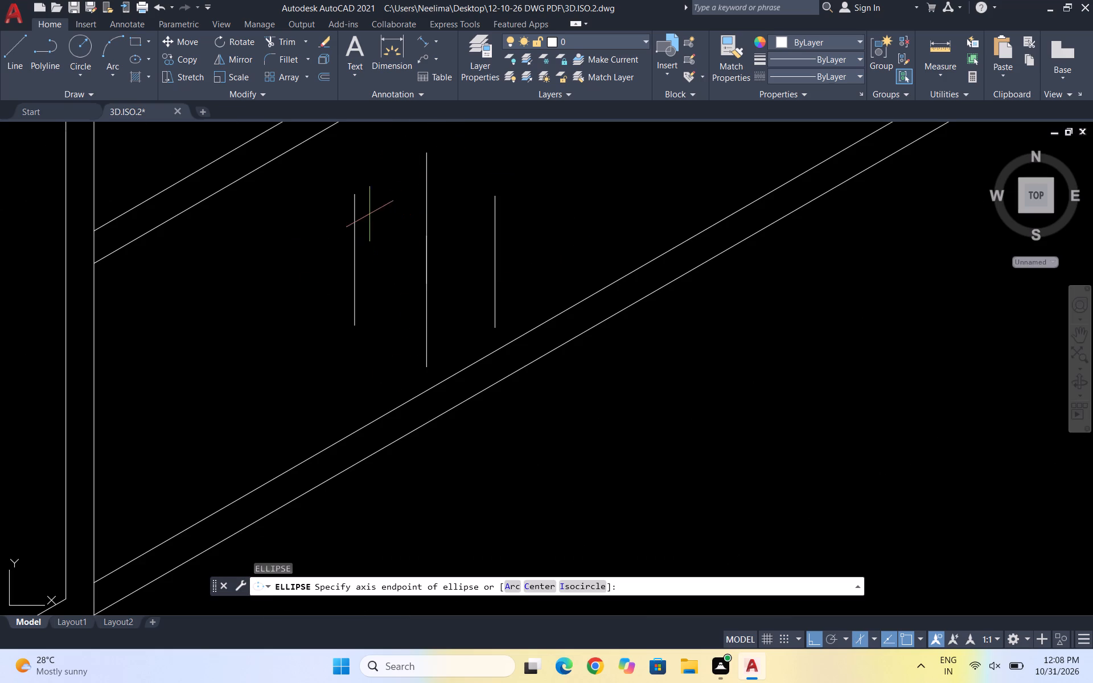
pyautogui.click(354, 194)
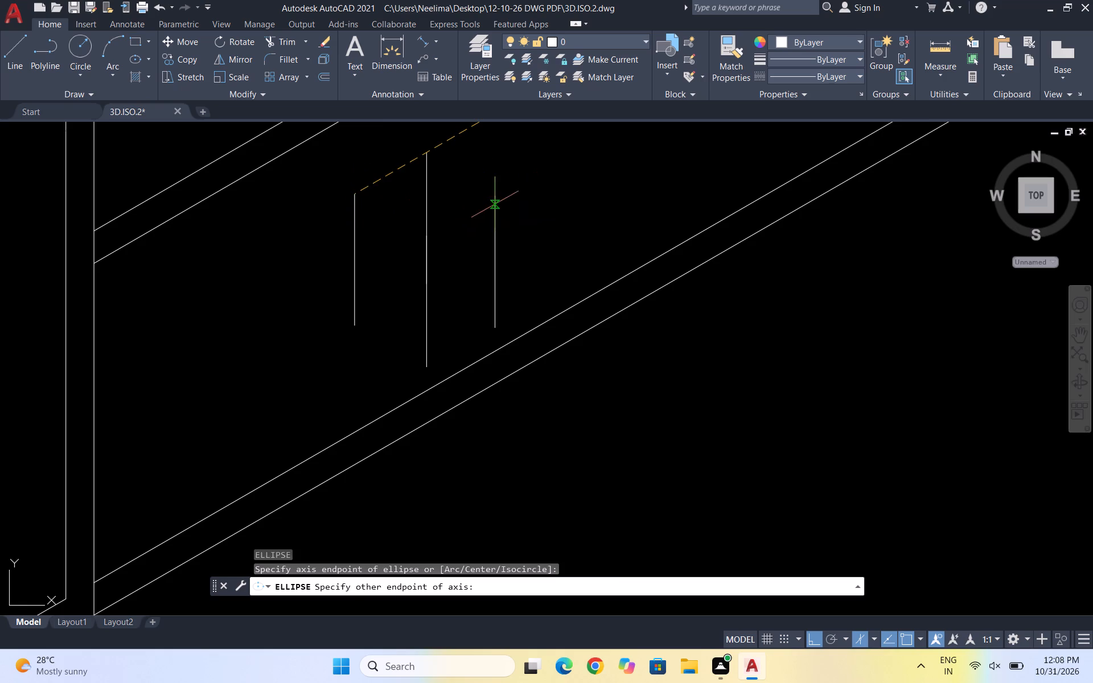
pyautogui.click(495, 198)
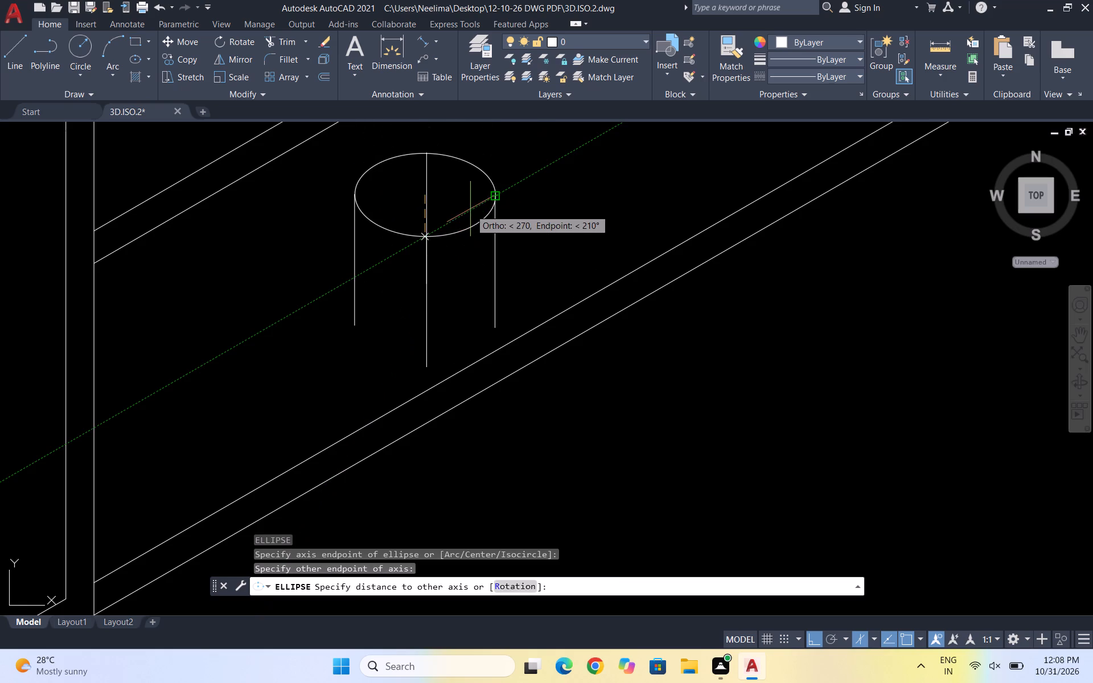
pyautogui.click(471, 203)
pyautogui.scroll(-3, 449, 269)
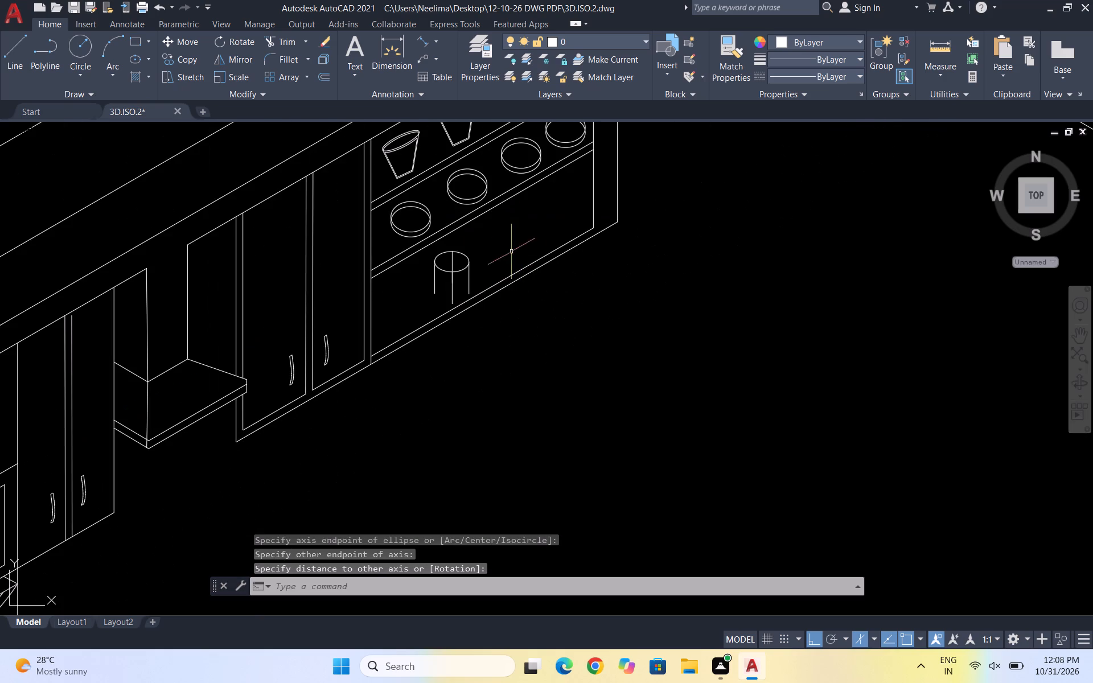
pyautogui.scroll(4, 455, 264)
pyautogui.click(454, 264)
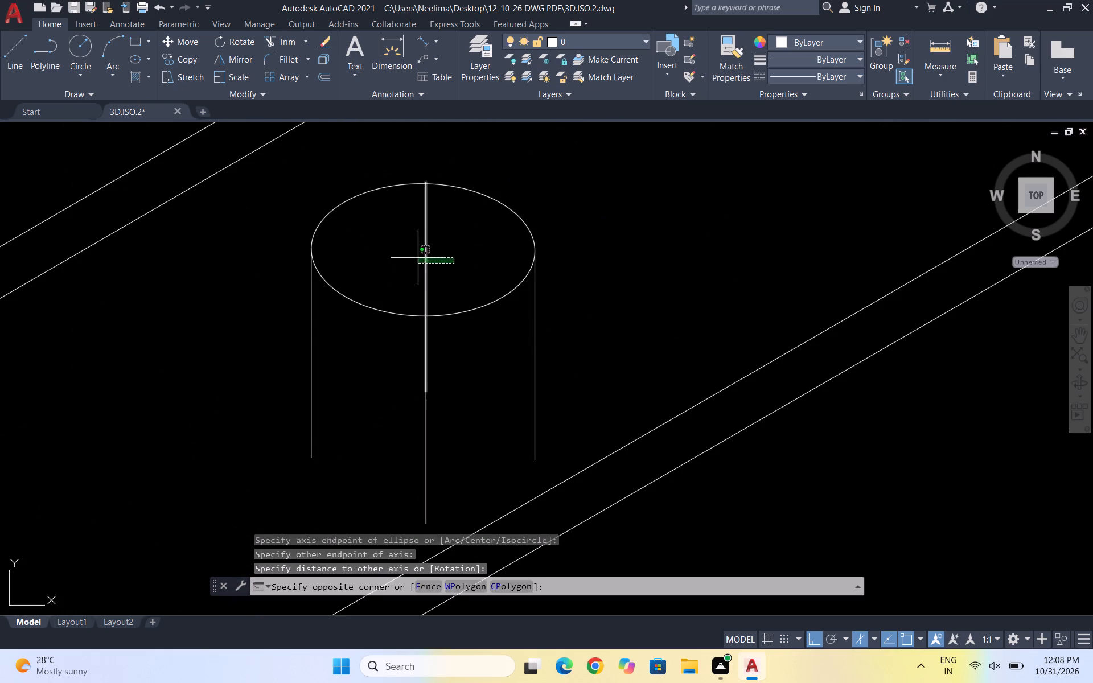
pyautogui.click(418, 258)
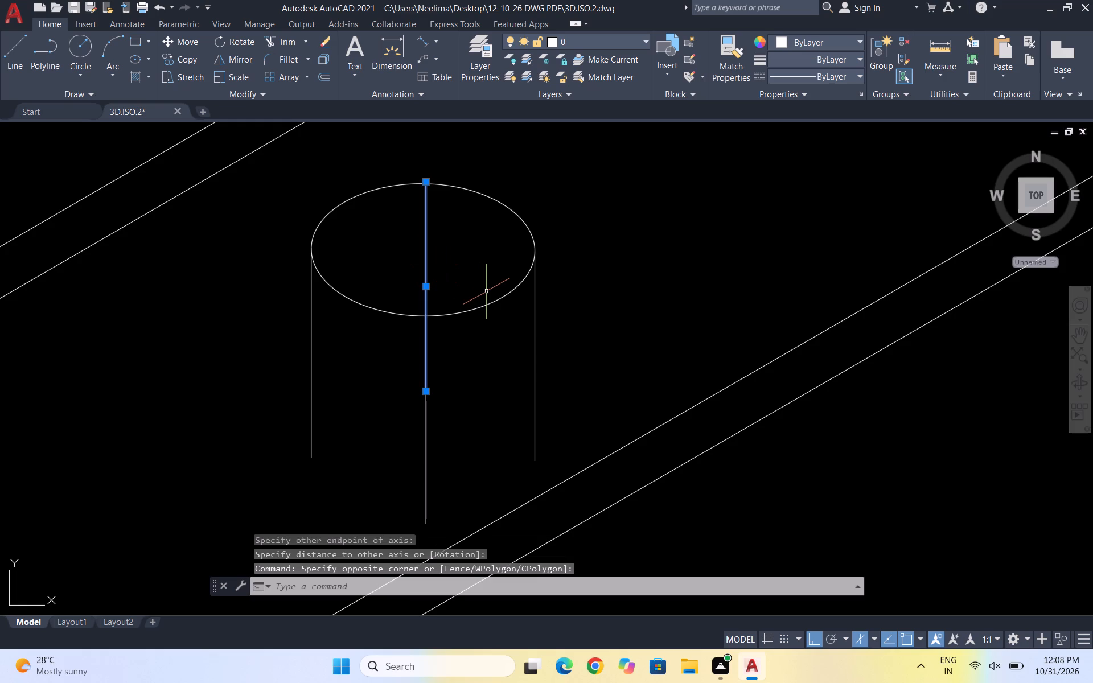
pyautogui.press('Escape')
# Erase the original lower middle vertical line, keeping the raised copy.
pyautogui.moveTo(475, 456); pyautogui.dragTo(401, 460)
pyautogui.click(390, 461)
pyautogui.press('Delete')
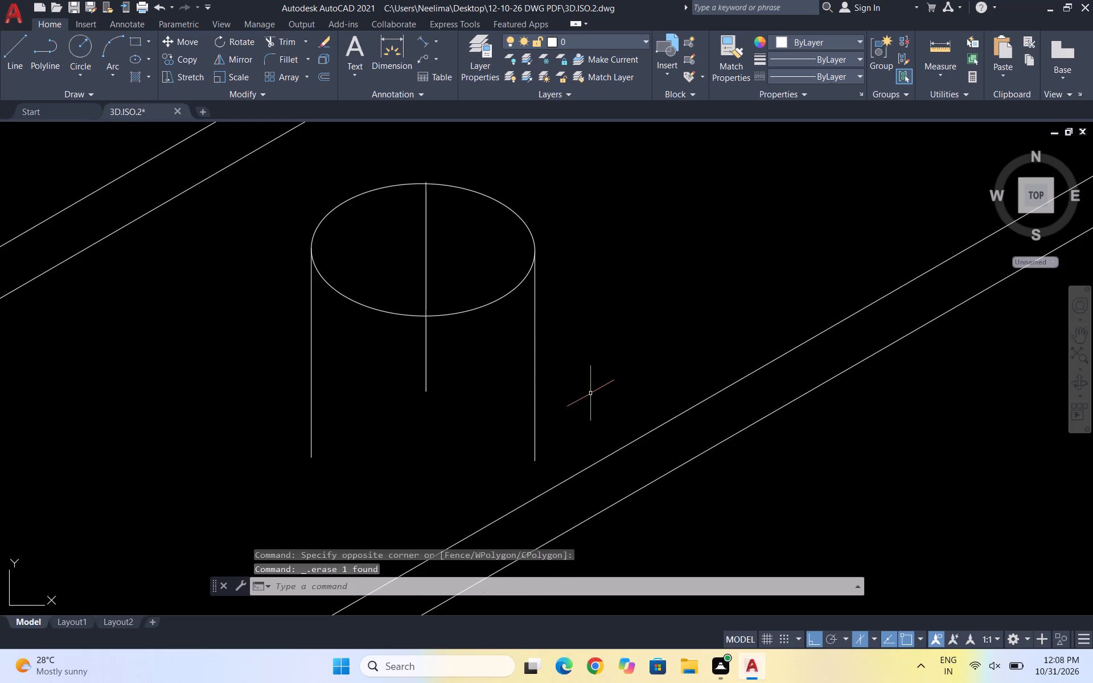
# Trim off the part of the middle vertical line that extends below the ellipse.
pyautogui.write('TR')
pyautogui.press('Return')
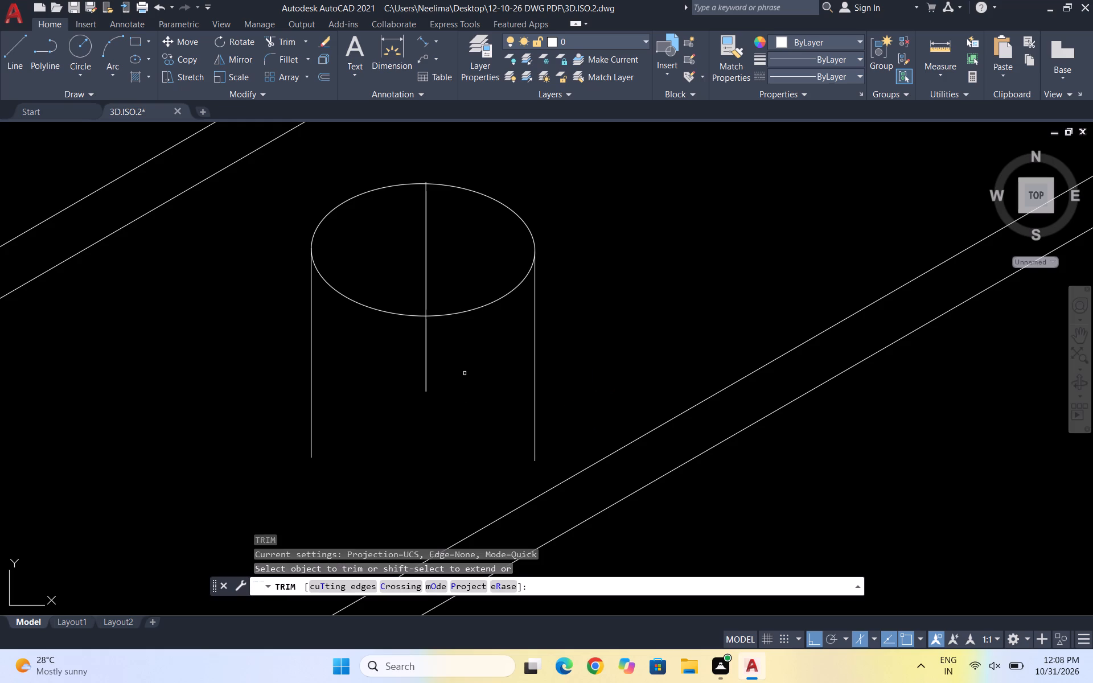
pyautogui.moveTo(446, 353); pyautogui.dragTo(421, 357)
pyautogui.click(384, 364)
pyautogui.click(353, 360)
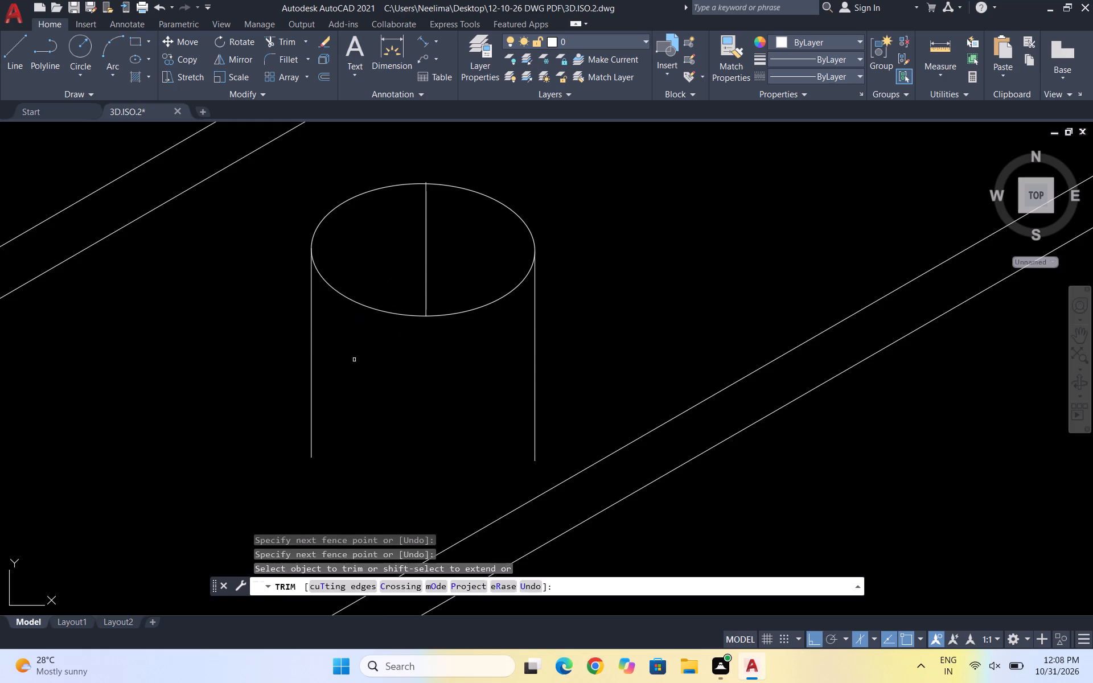
pyautogui.press('Escape')
pyautogui.press('Escape')
pyautogui.press('Escape')
pyautogui.press('Escape')
pyautogui.press('Escape')
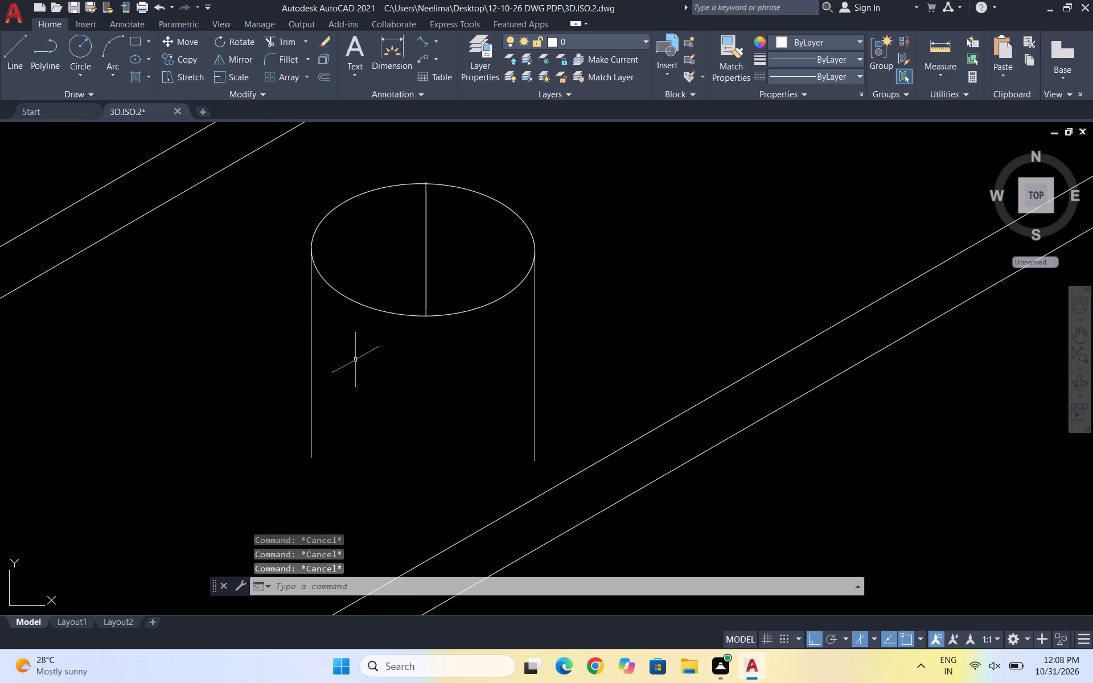
pyautogui.press('Escape')
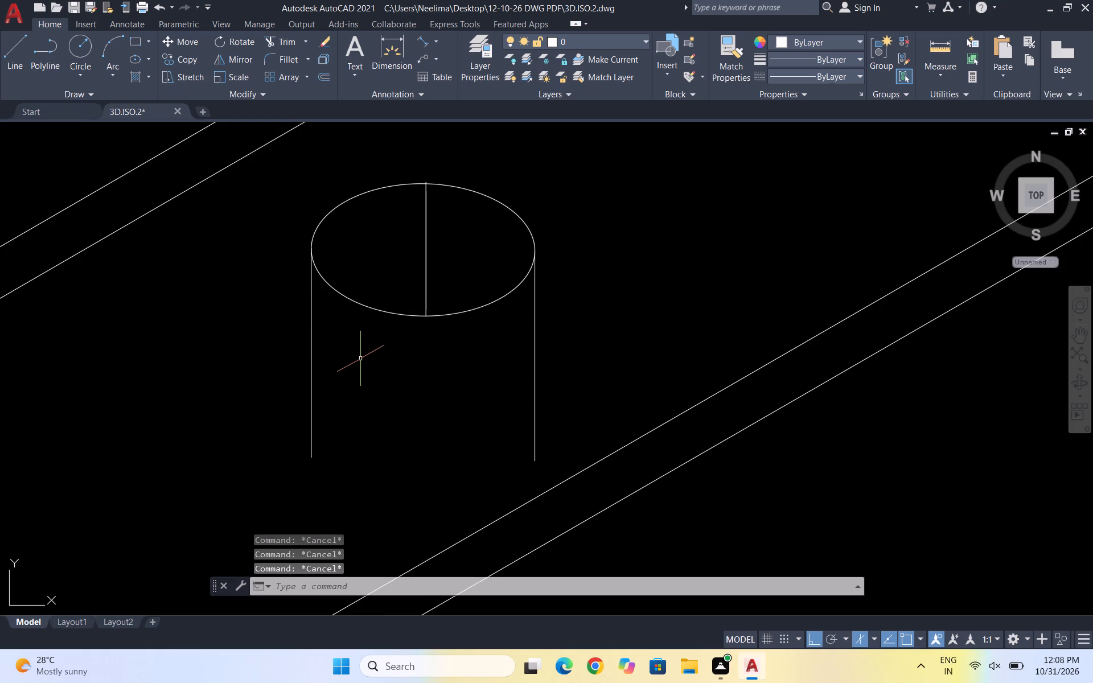
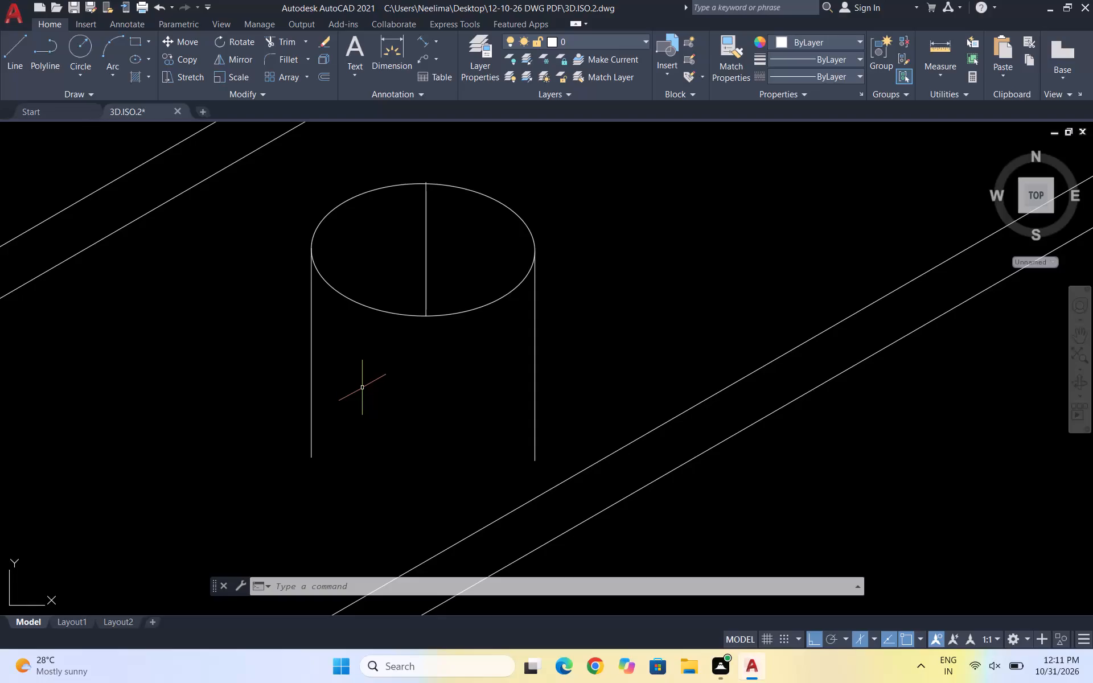
# Copy the container's outer vertical line on the right from its top end to the top ellipse's lowest point.
pyautogui.press('Escape')
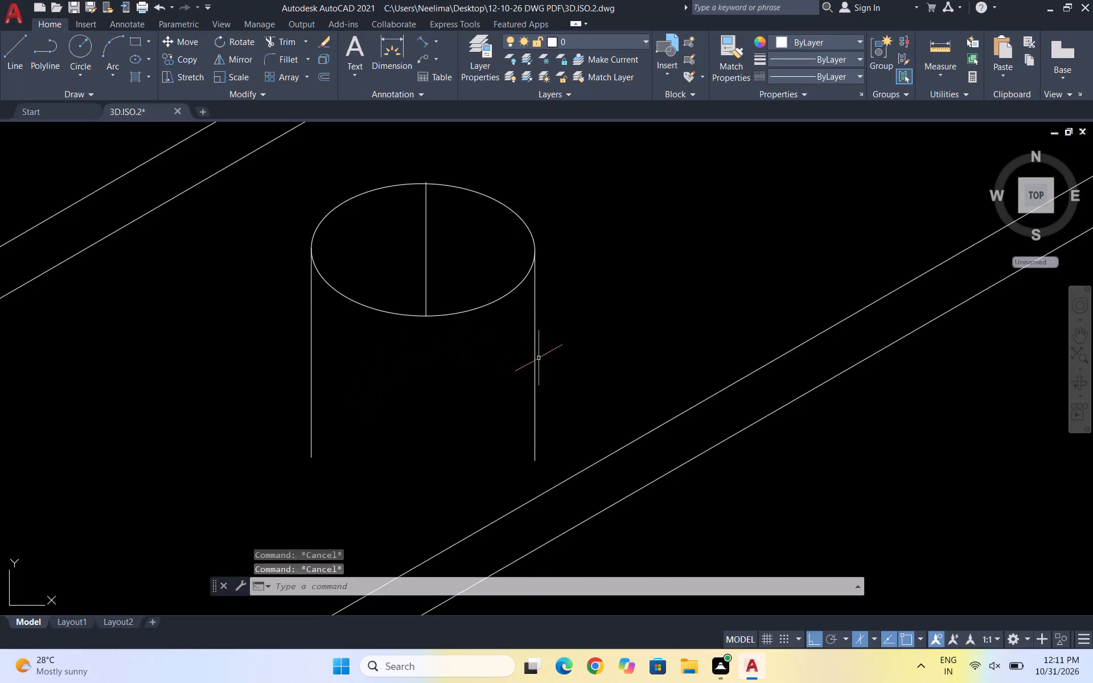
pyautogui.click(539, 358)
pyautogui.click(517, 360)
pyautogui.write('CO')
pyautogui.press('Return')
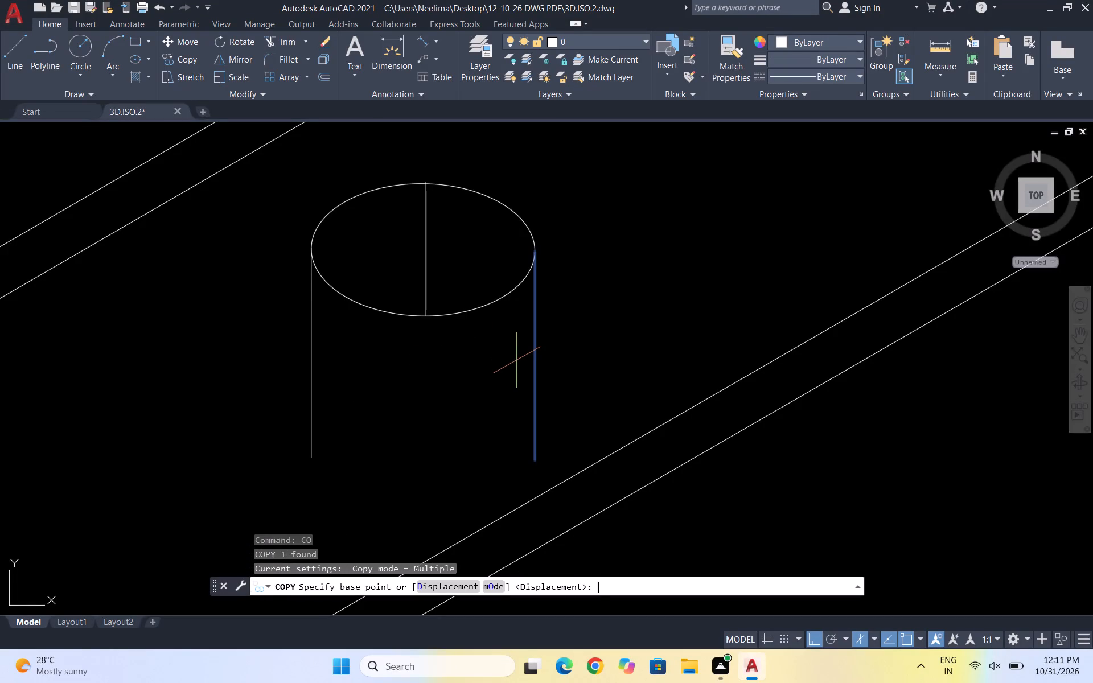
pyautogui.click(537, 256)
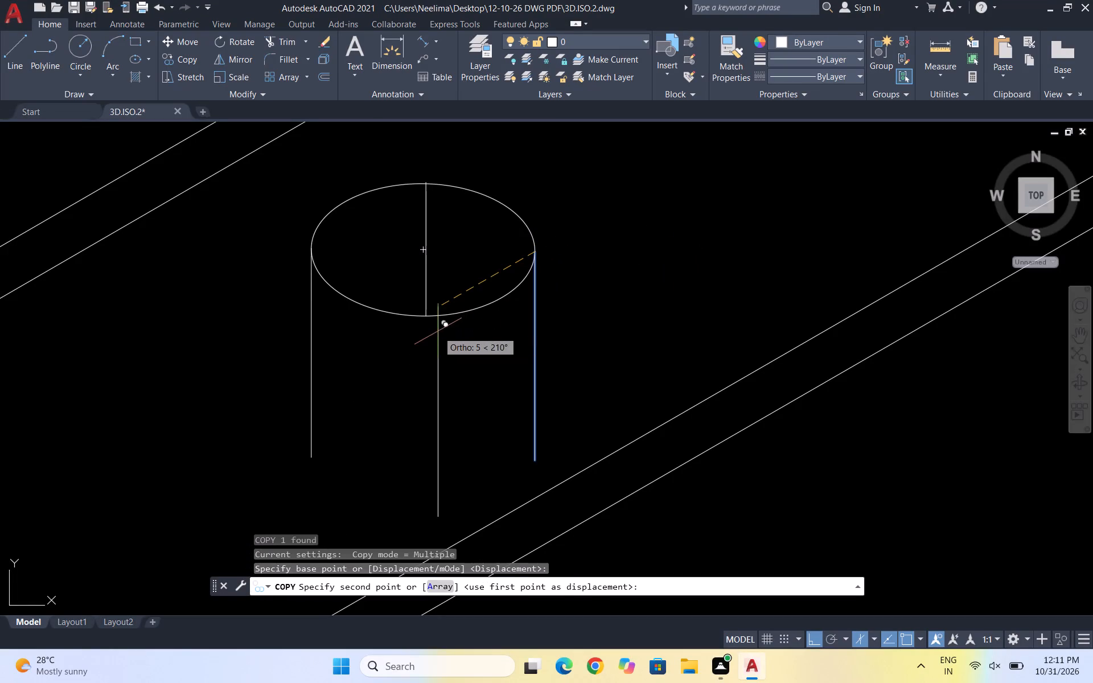
pyautogui.click(430, 316)
pyautogui.press('Escape')
pyautogui.scroll(-2, 557, 218)
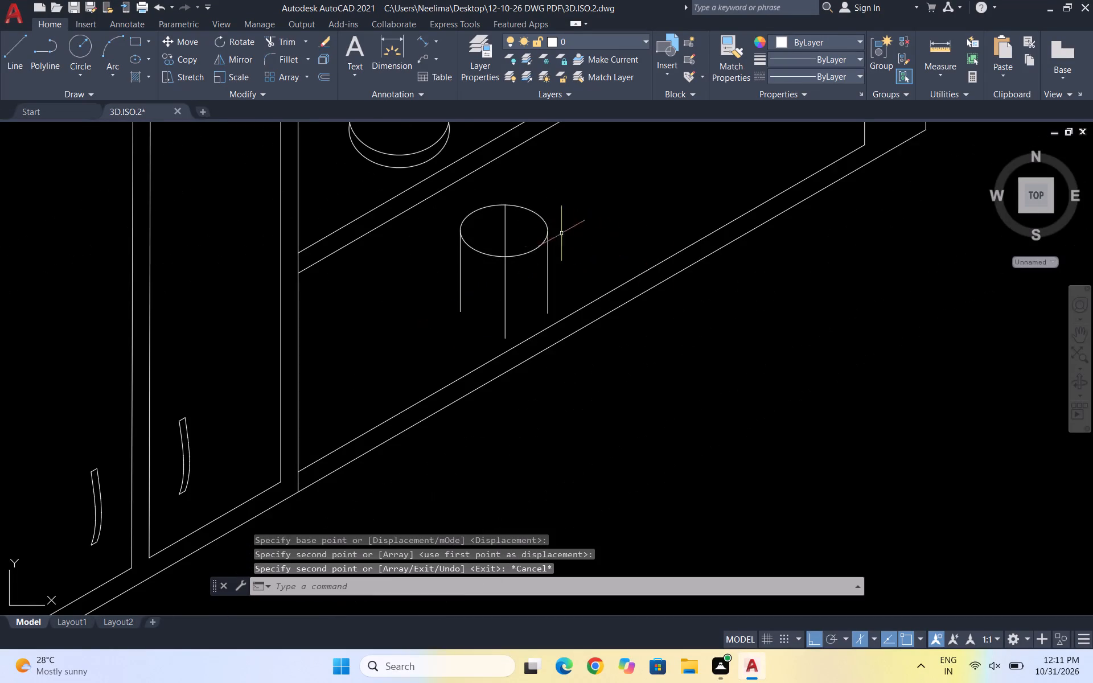
# Copy the top ellipse straight down from its lowest point to the bottom end of the middle vertical line.
pyautogui.scroll(2, 528, 239)
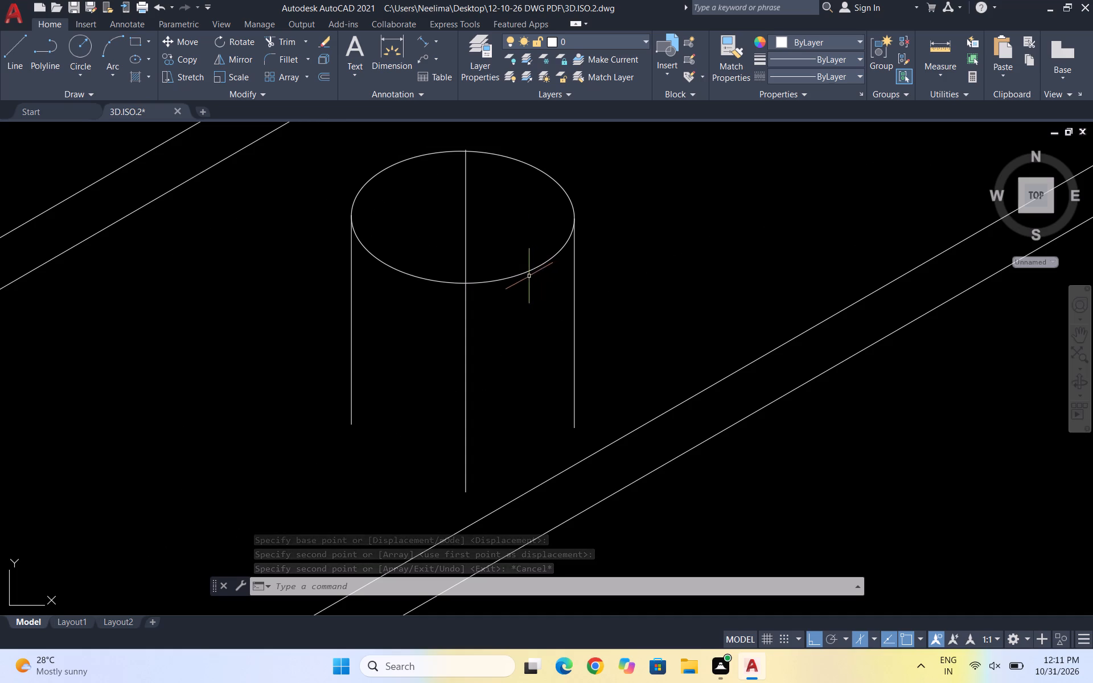
pyautogui.moveTo(524, 280); pyautogui.dragTo(512, 277)
pyautogui.click(495, 267)
pyautogui.write('CO')
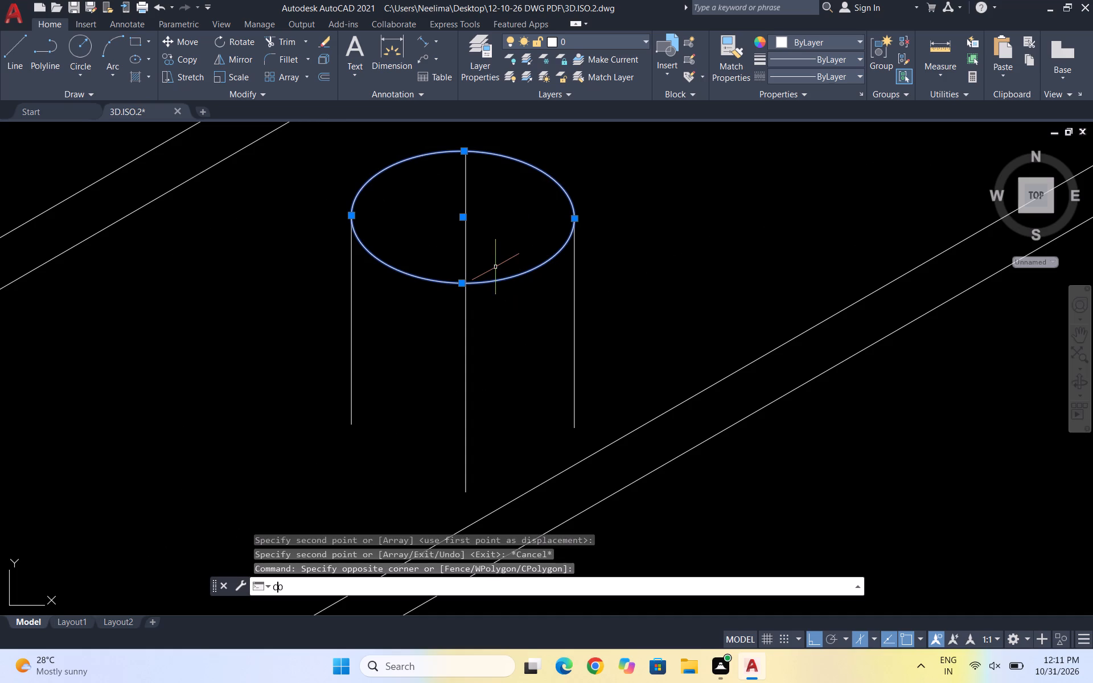
pyautogui.press('Return')
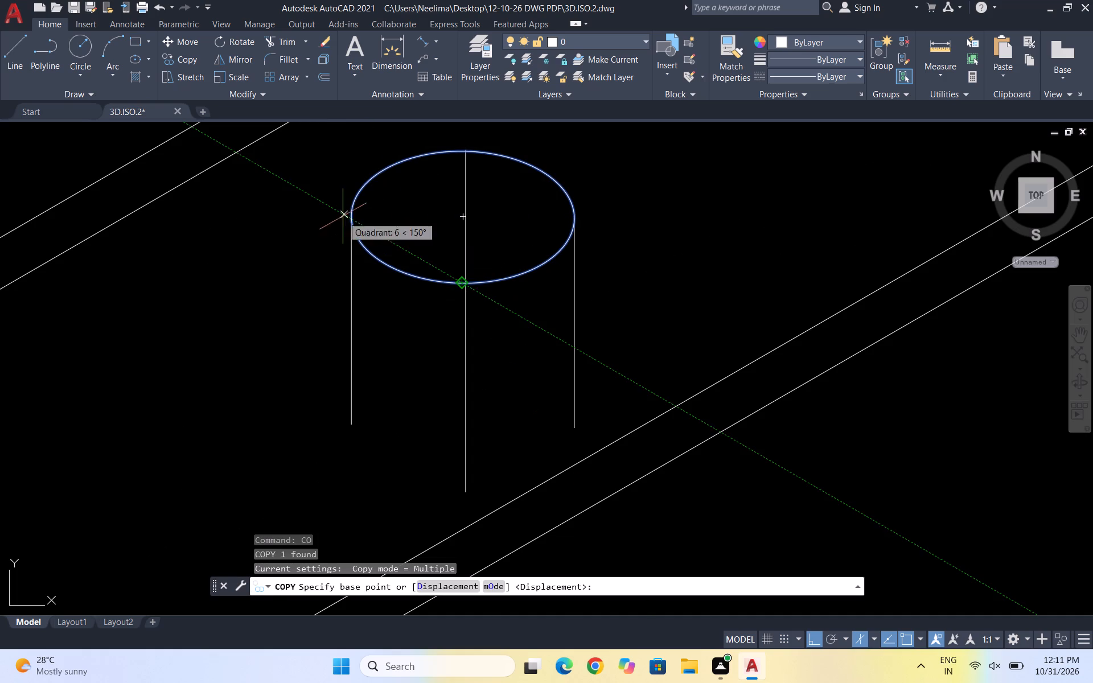
pyautogui.click(467, 282)
pyautogui.scroll(-3, 469, 273)
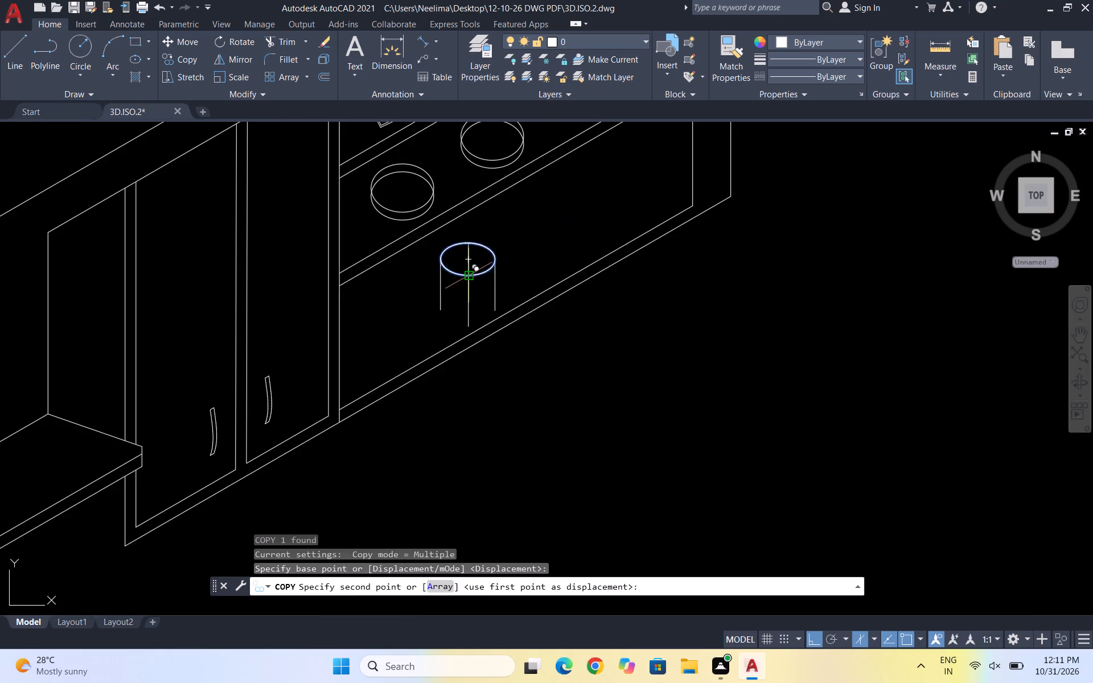
pyautogui.scroll(3, 462, 323)
pyautogui.click(484, 336)
pyautogui.press('Escape')
pyautogui.scroll(-3, 479, 293)
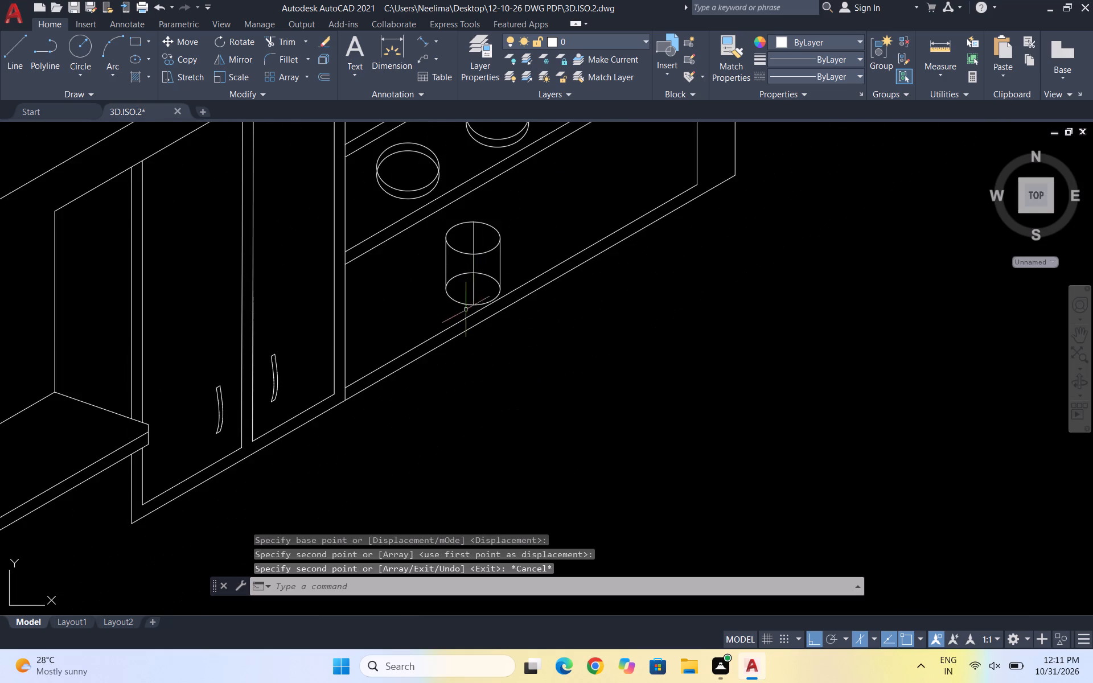
# Trim away the middle vertical line inside the top ellipse, including the leftover stub protruding above its upper edge.
pyautogui.scroll(2, 465, 249)
pyautogui.press('Escape')
pyautogui.write('TR')
pyautogui.press('Return')
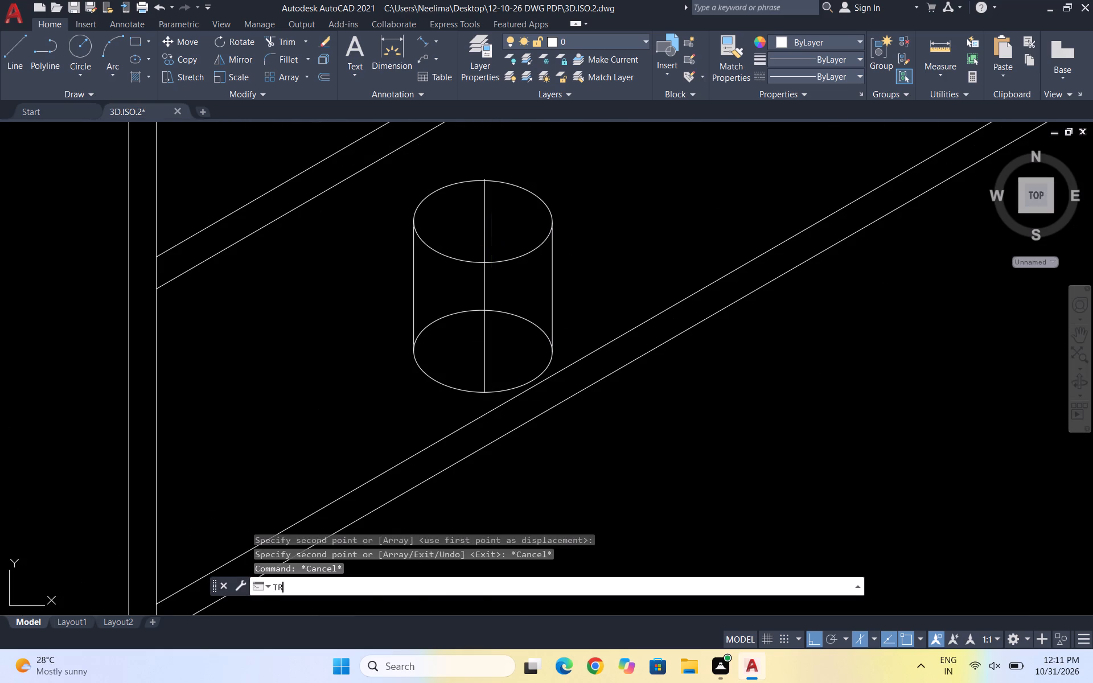
pyautogui.click(491, 240)
pyautogui.click(474, 232)
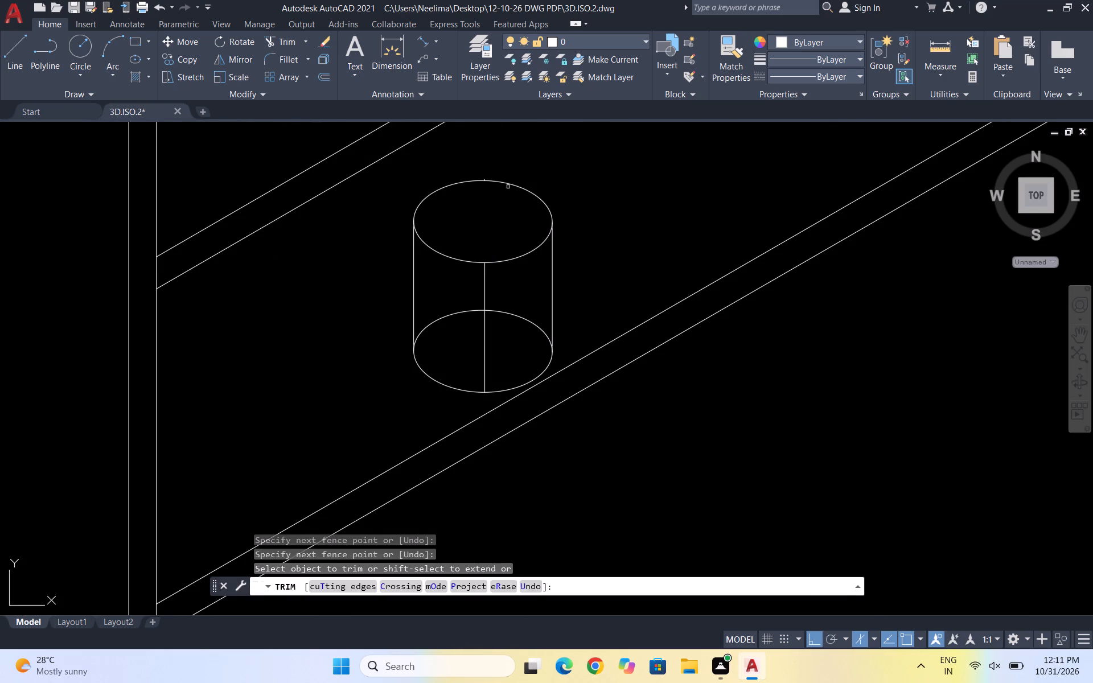
pyautogui.scroll(4, 492, 170)
pyautogui.scroll(3, 443, 224)
pyautogui.moveTo(379, 248); pyautogui.dragTo(479, 214)
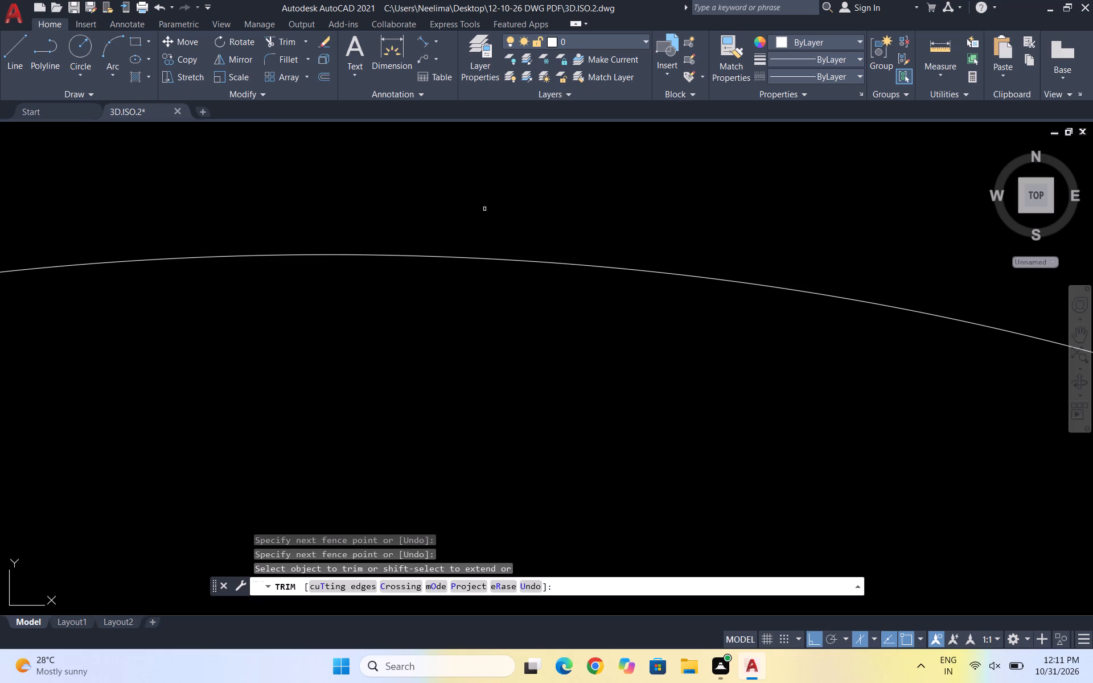
pyautogui.scroll(-4, 500, 199)
pyautogui.scroll(-3, 520, 252)
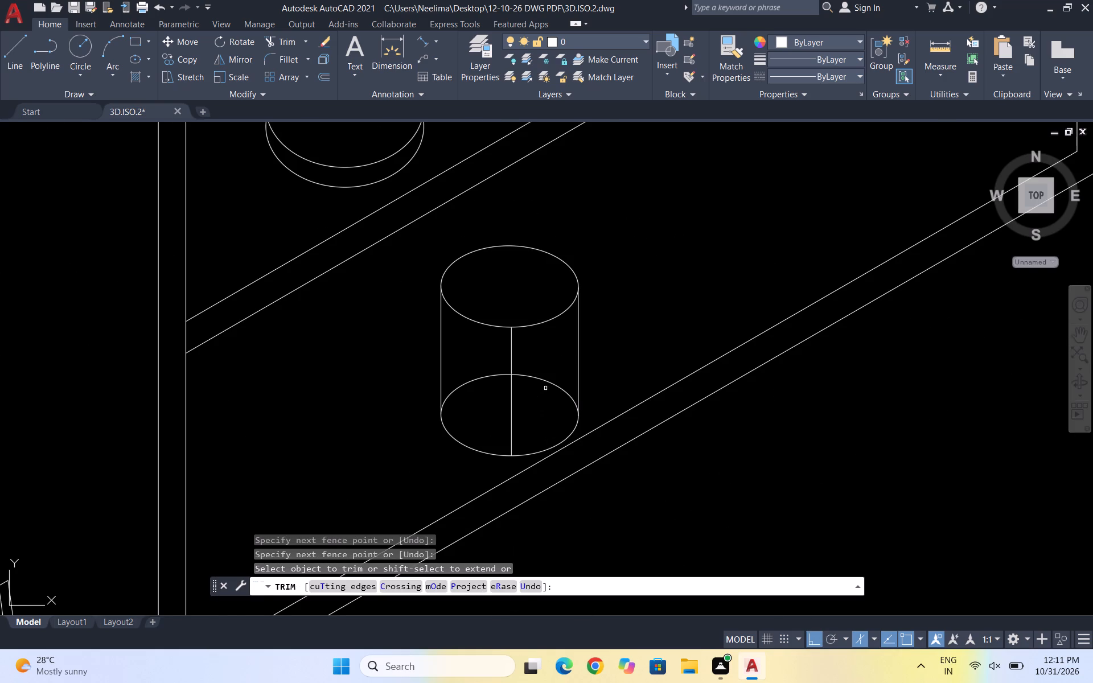
pyautogui.scroll(-1, 546, 388)
pyautogui.press('Escape')
pyautogui.press('Escape')
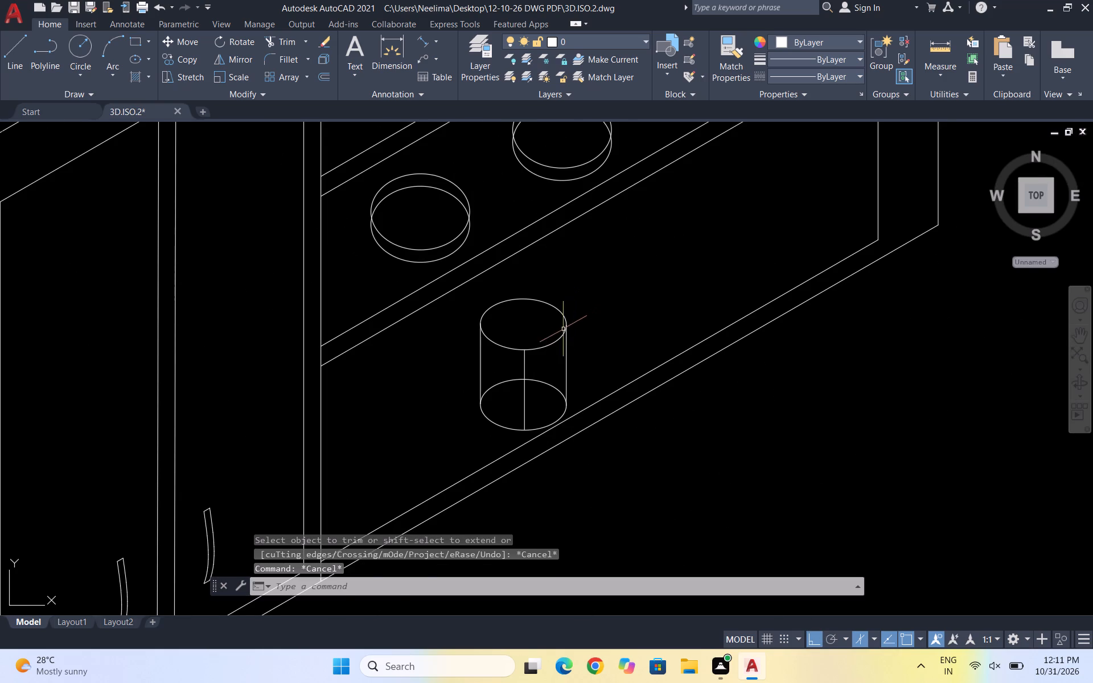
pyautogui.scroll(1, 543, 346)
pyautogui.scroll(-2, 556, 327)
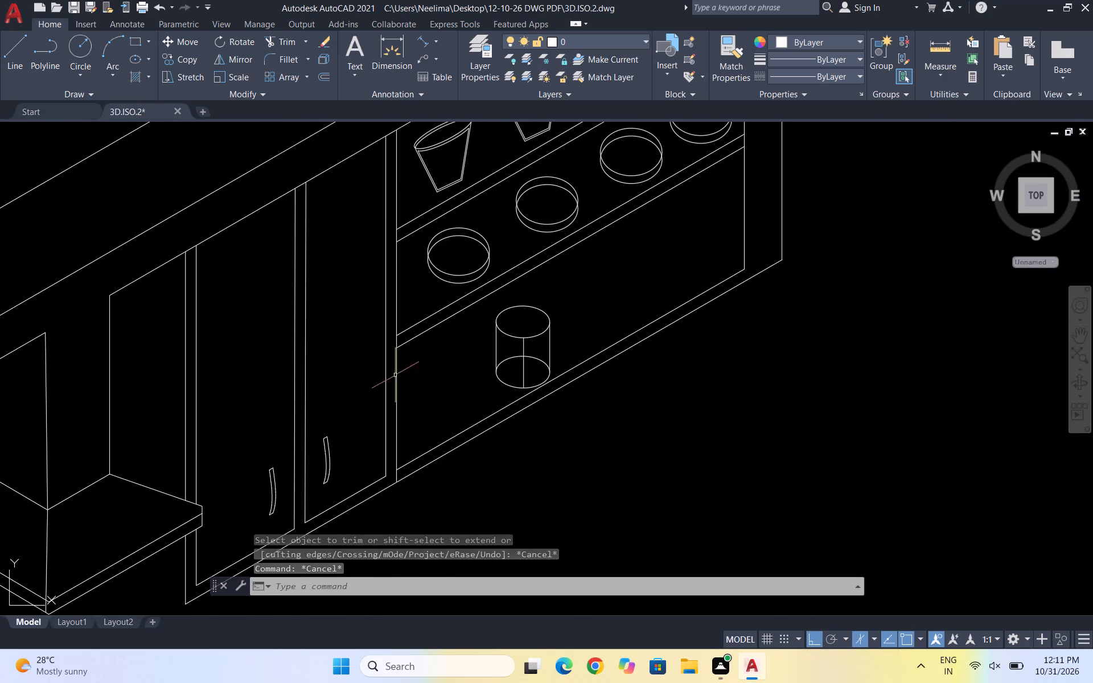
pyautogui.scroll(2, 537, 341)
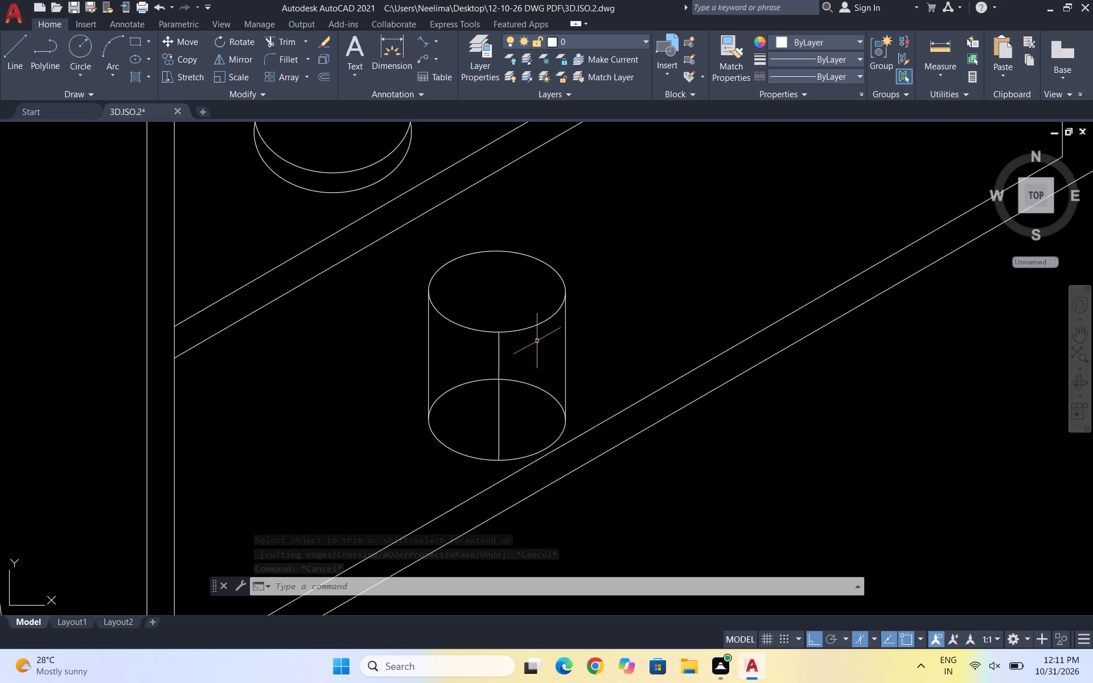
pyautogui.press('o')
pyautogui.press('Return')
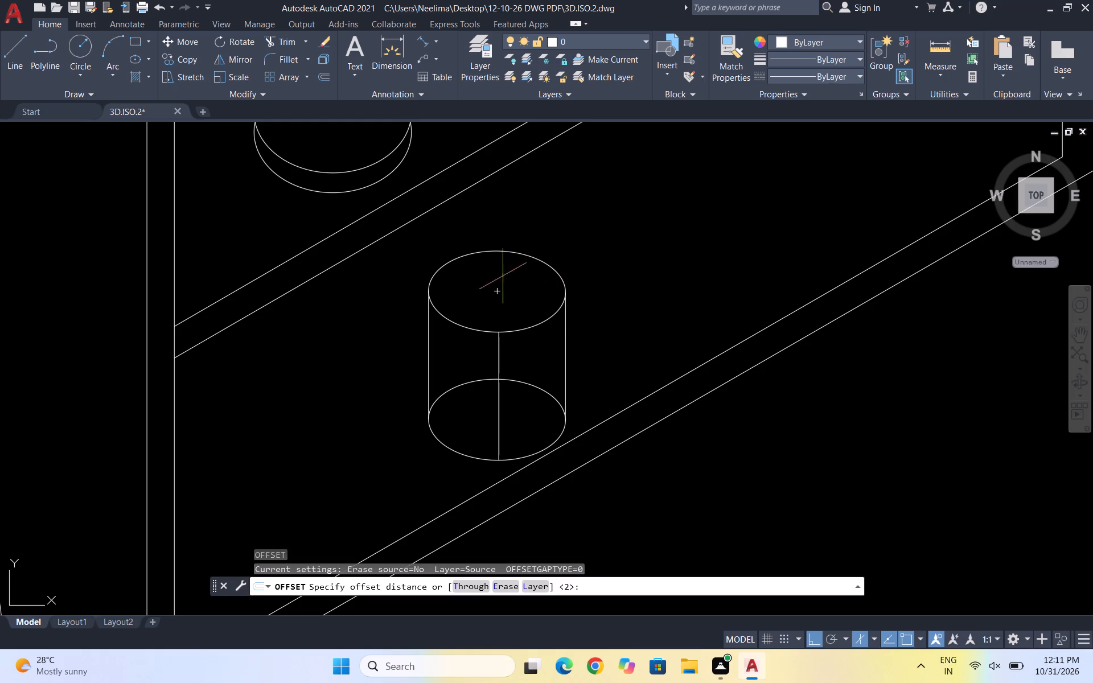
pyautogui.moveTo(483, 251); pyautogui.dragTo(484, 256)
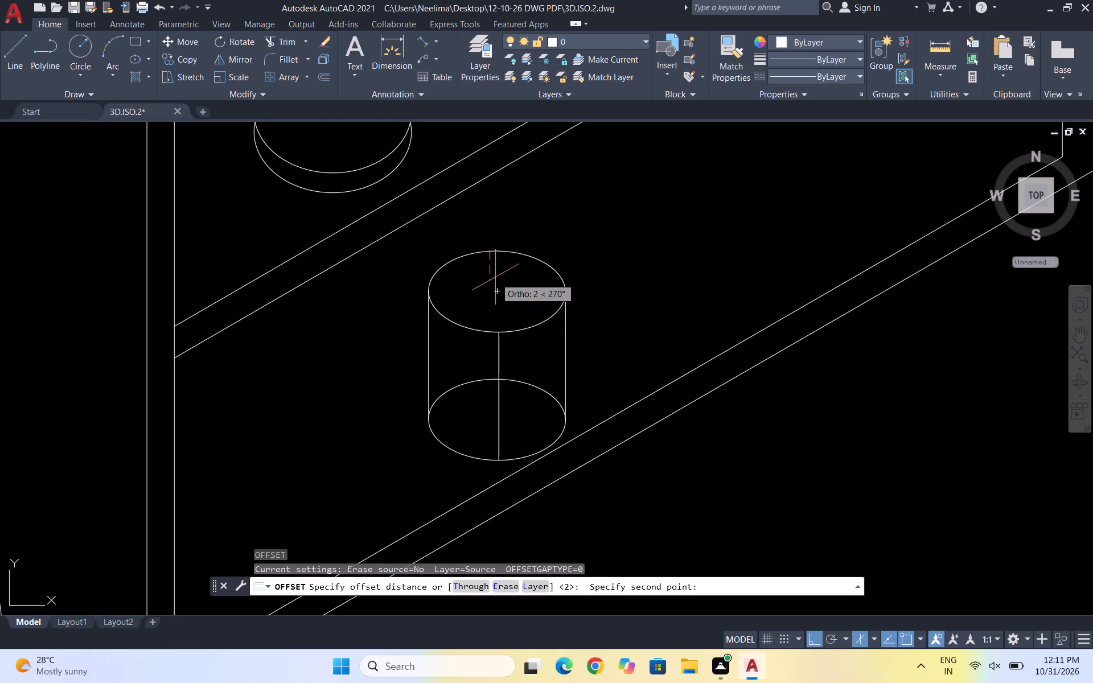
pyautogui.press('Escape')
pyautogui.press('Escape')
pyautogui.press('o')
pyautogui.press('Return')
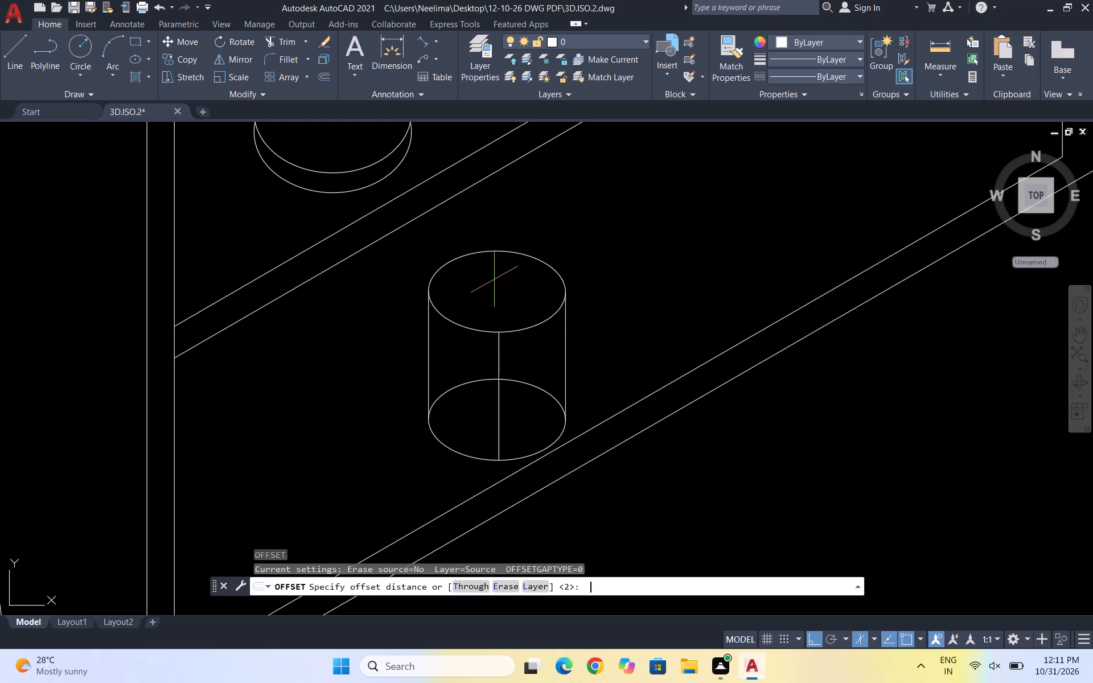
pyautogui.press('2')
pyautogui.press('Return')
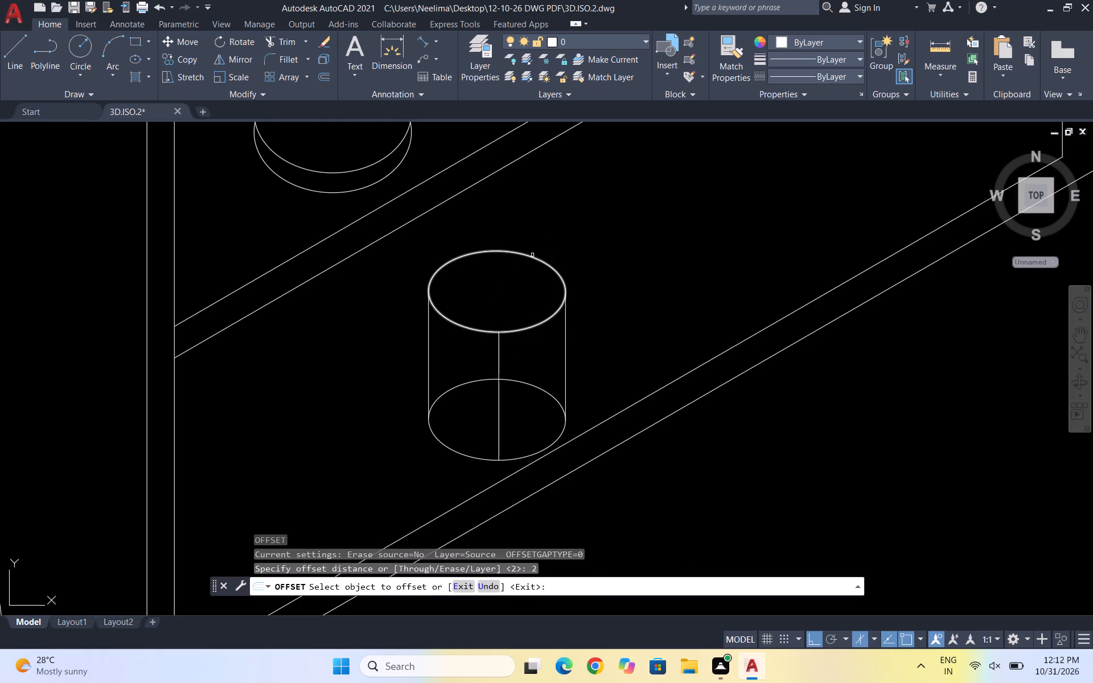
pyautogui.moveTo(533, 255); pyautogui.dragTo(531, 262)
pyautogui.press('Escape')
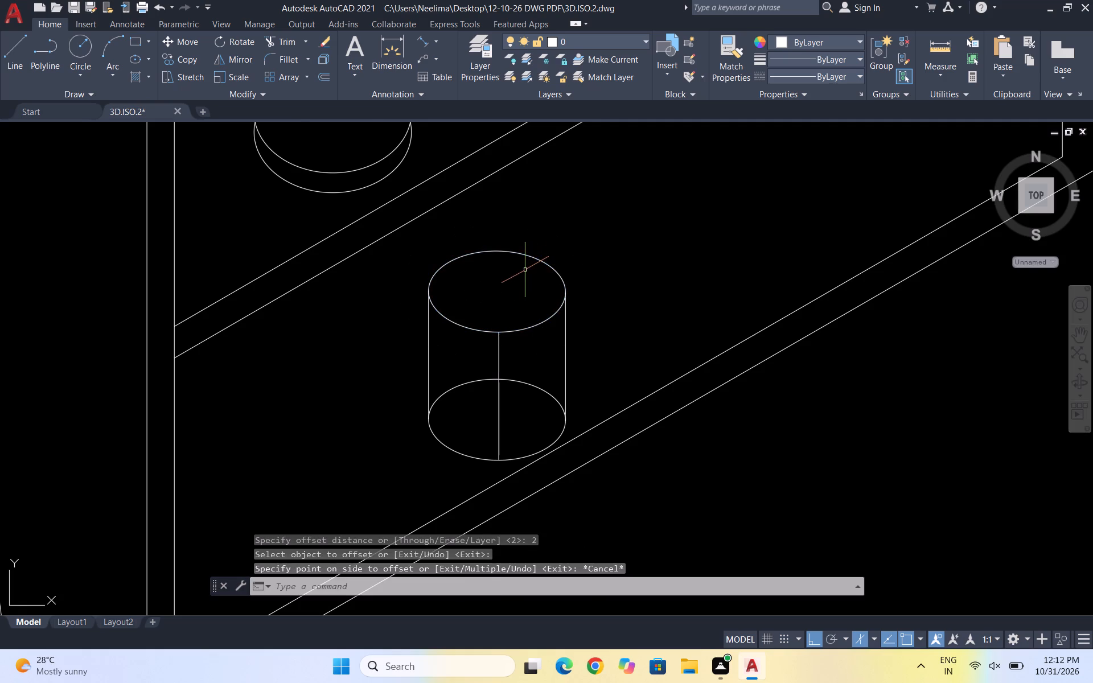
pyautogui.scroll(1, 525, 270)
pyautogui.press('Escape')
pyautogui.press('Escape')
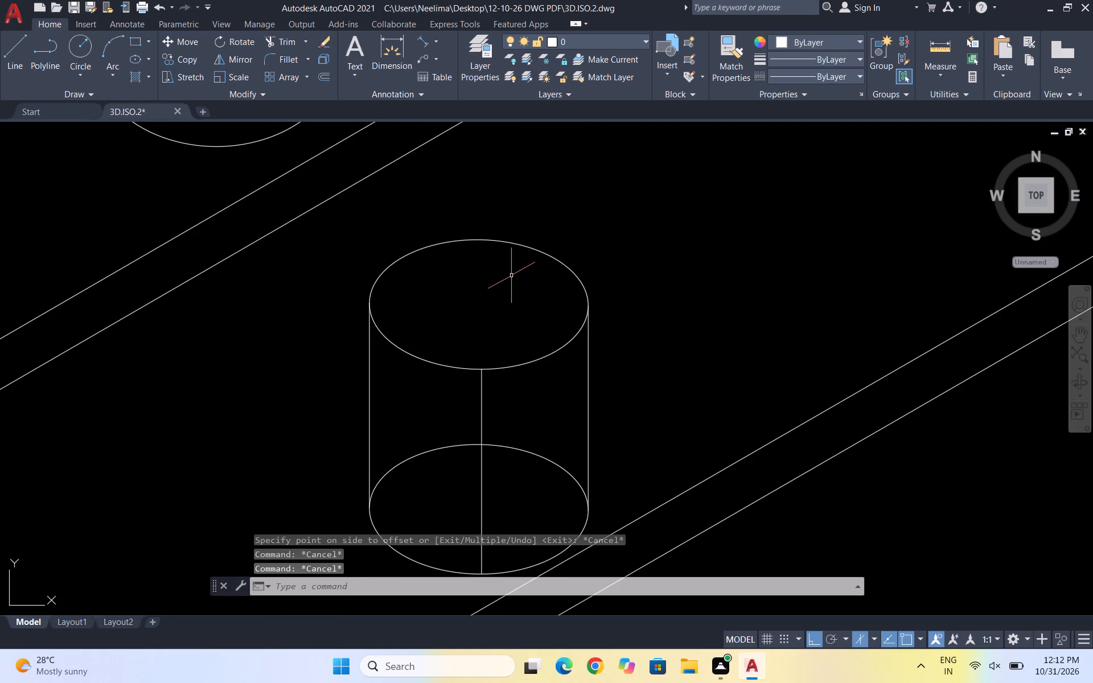
# Draw a smaller ellipse inside the container's top ellipse with ortho off, leaving a narrow rim all around.
pyautogui.write('EL')
pyautogui.press('Return')
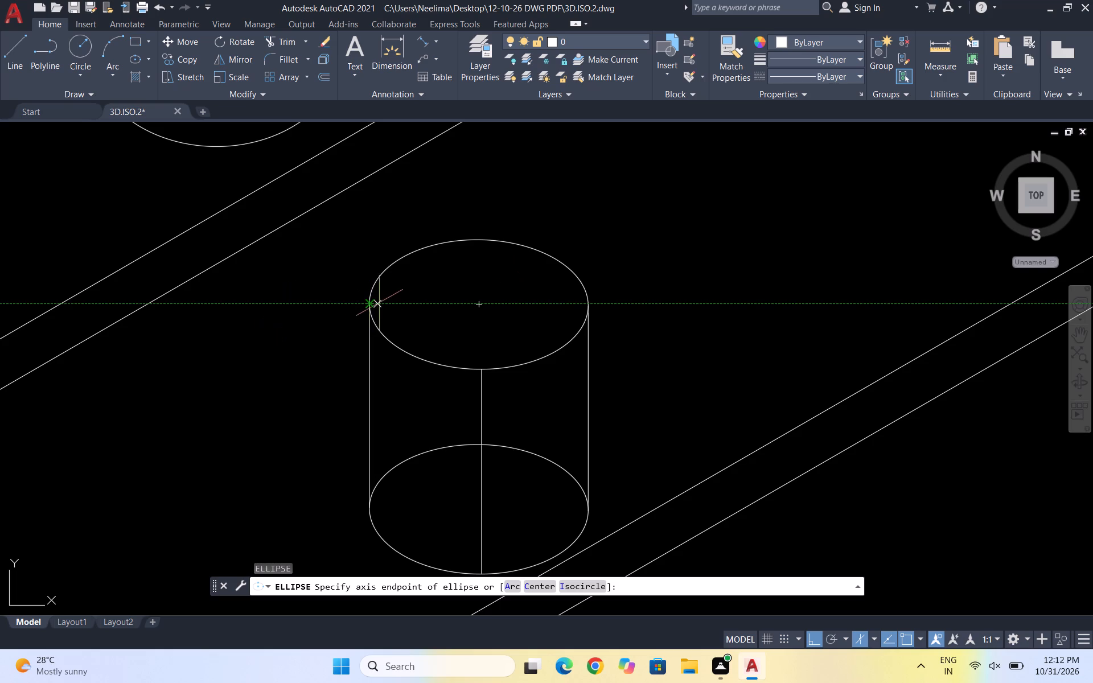
pyautogui.click(389, 299)
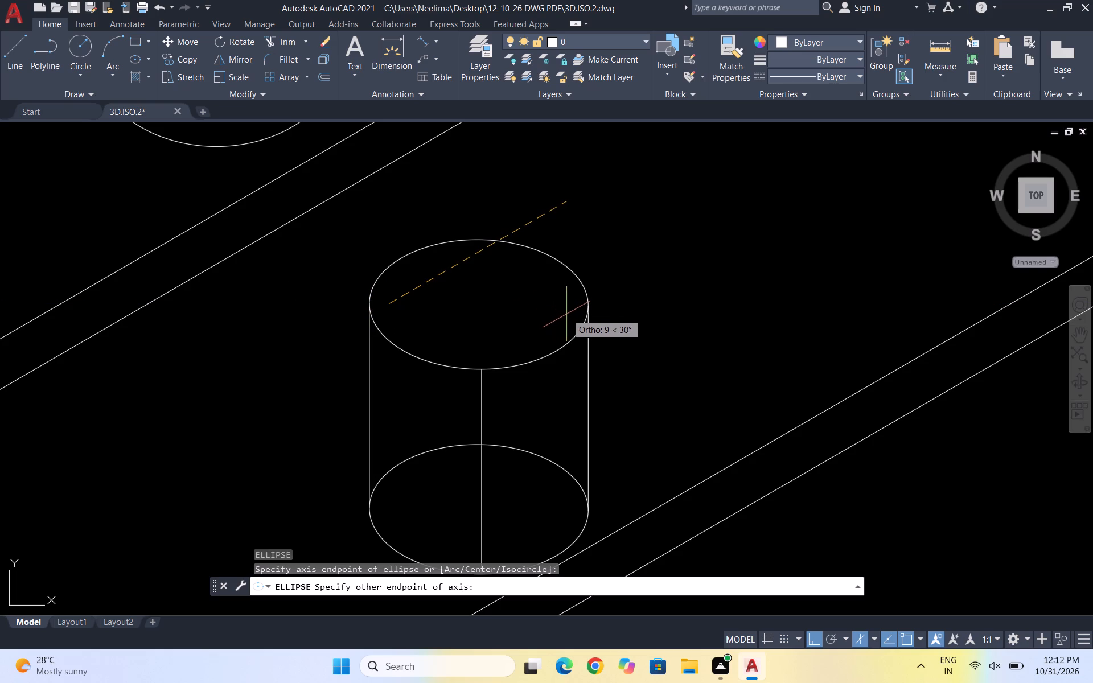
pyautogui.press('F5')
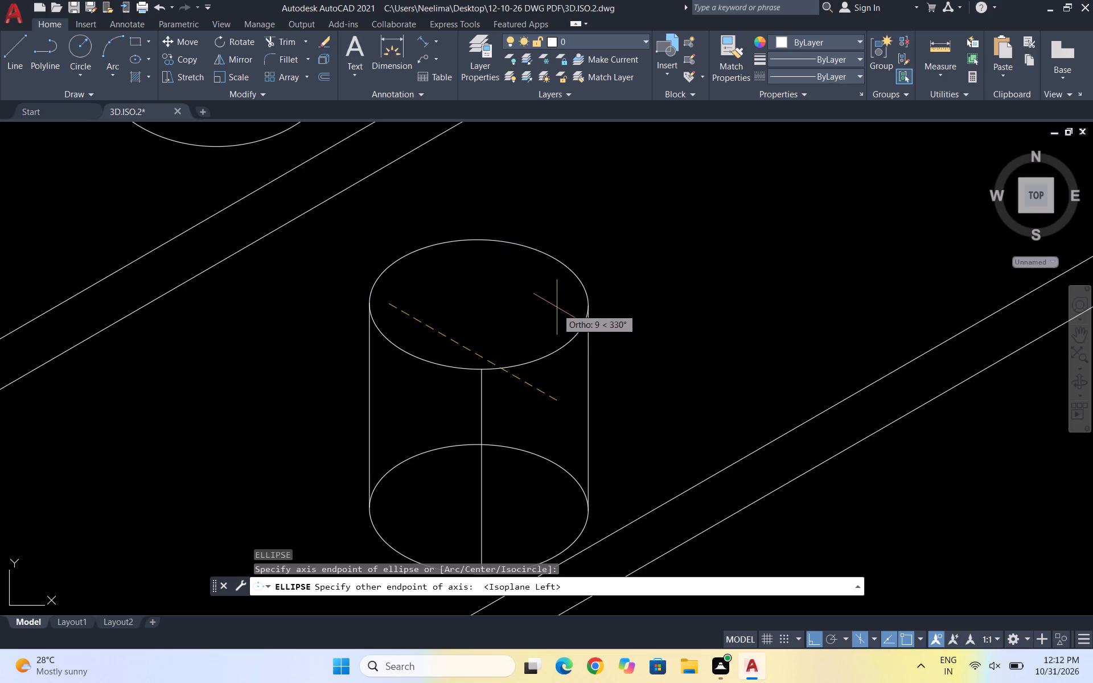
pyautogui.press('F8')
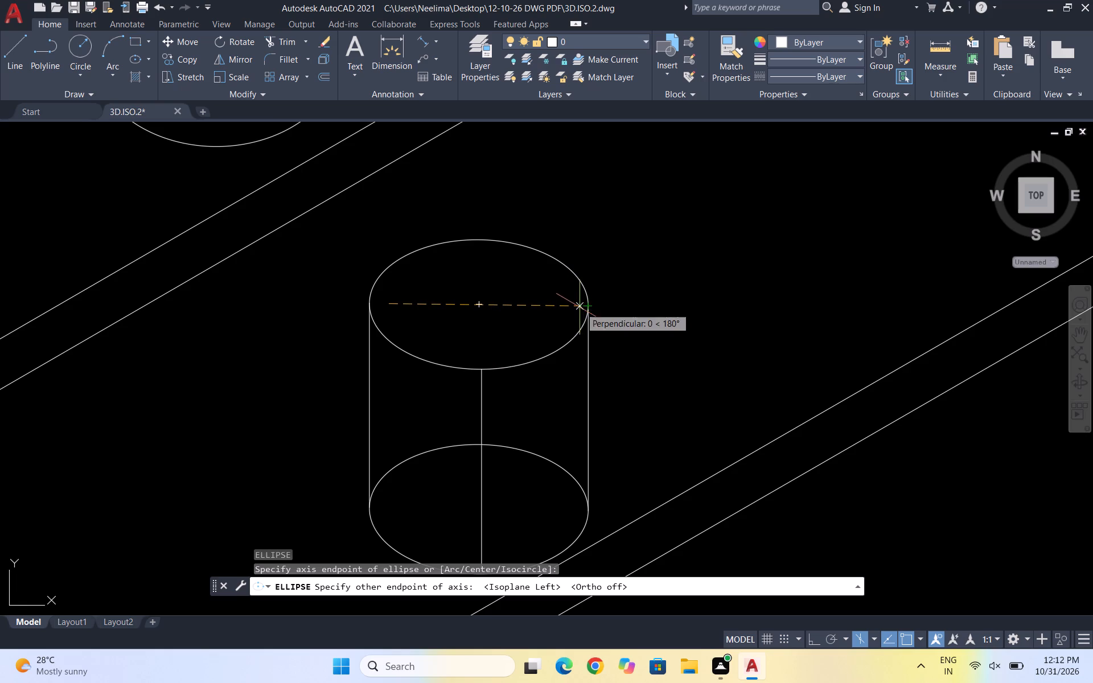
pyautogui.click(576, 307)
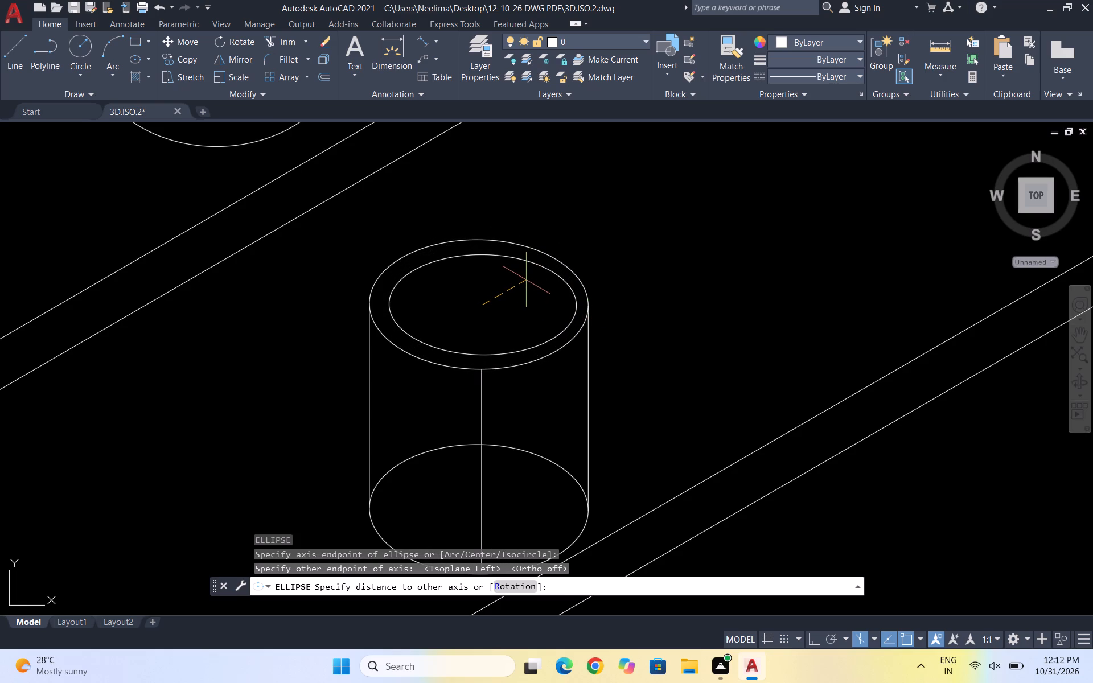
pyautogui.click(526, 280)
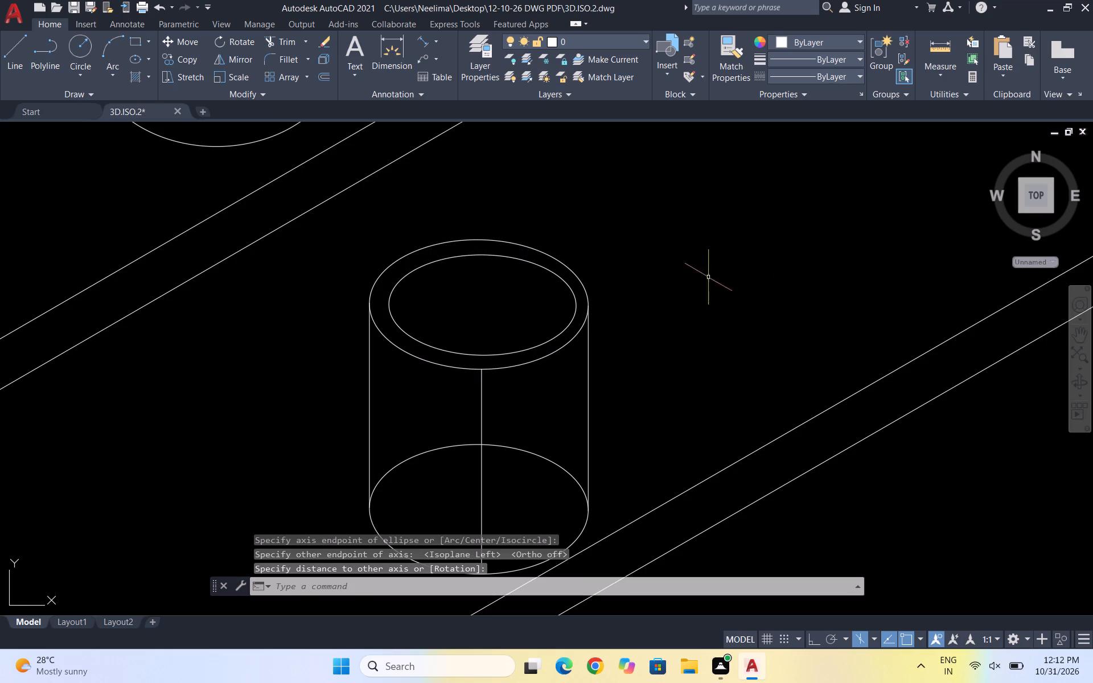
# Copy the inner top ellipse from its centre down to the middle of the container's bottom ellipse.
pyautogui.scroll(-2, 474, 304)
pyautogui.scroll(3, 464, 315)
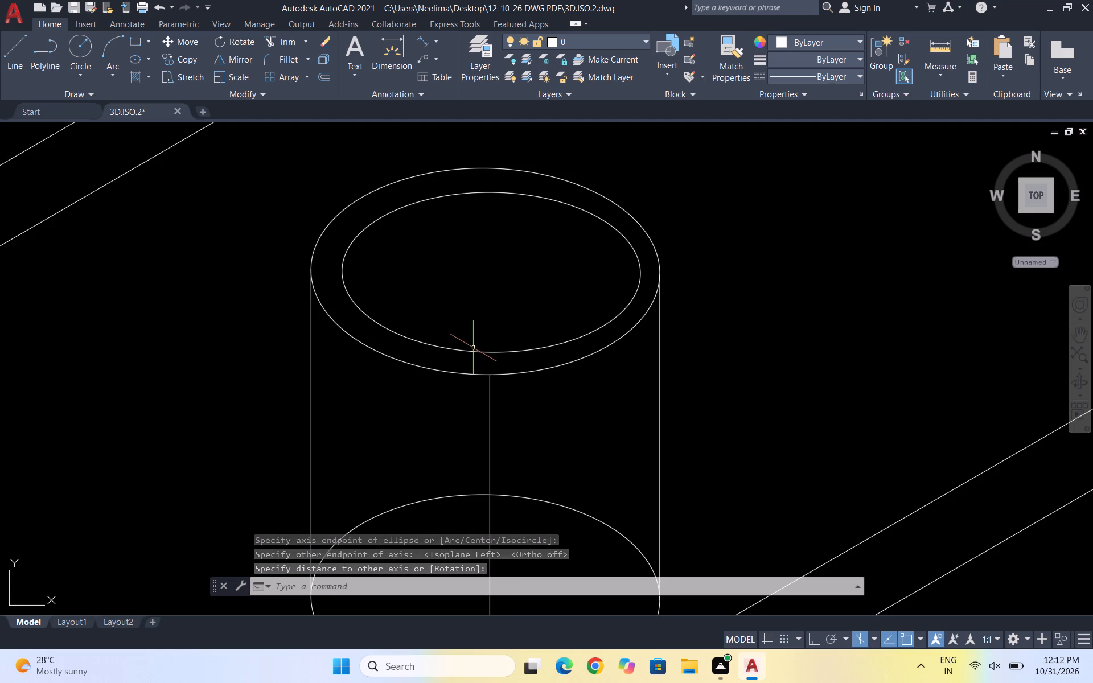
pyautogui.click(473, 351)
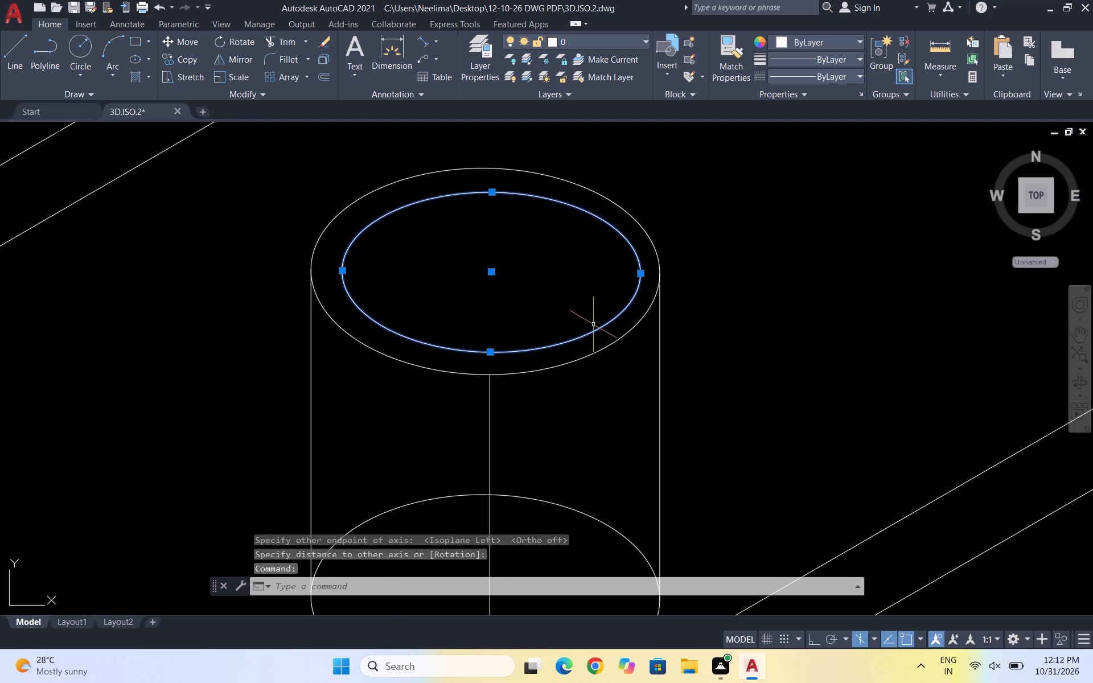
pyautogui.write('CO')
pyautogui.press('Return')
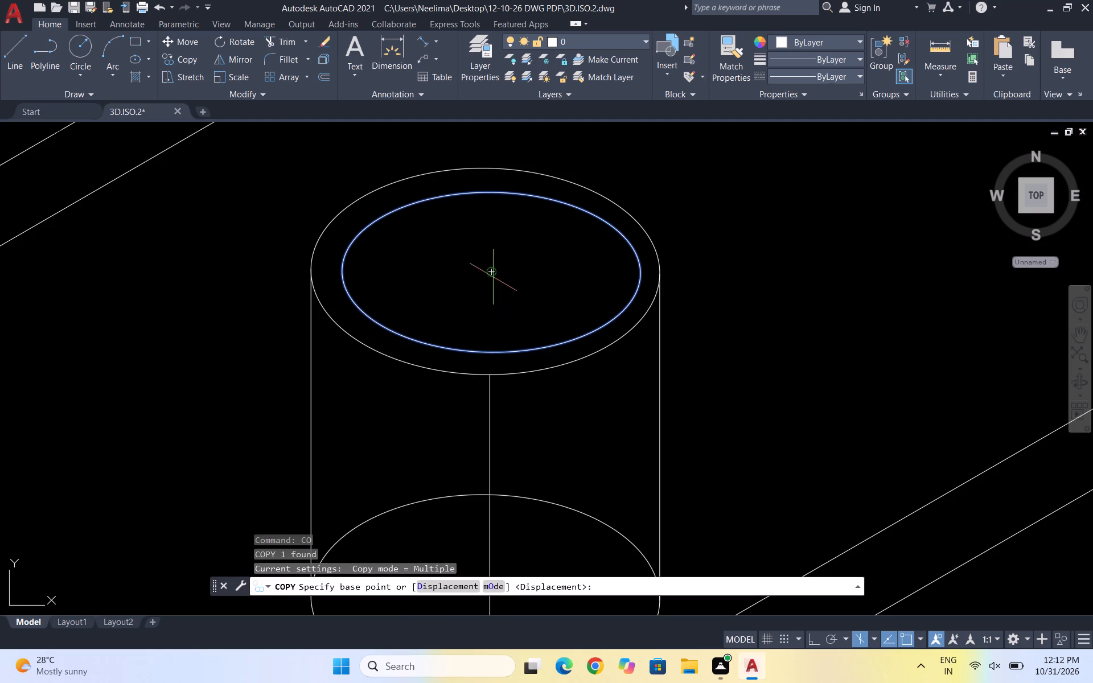
pyautogui.click(492, 276)
pyautogui.scroll(-3, 488, 273)
pyautogui.scroll(4, 476, 347)
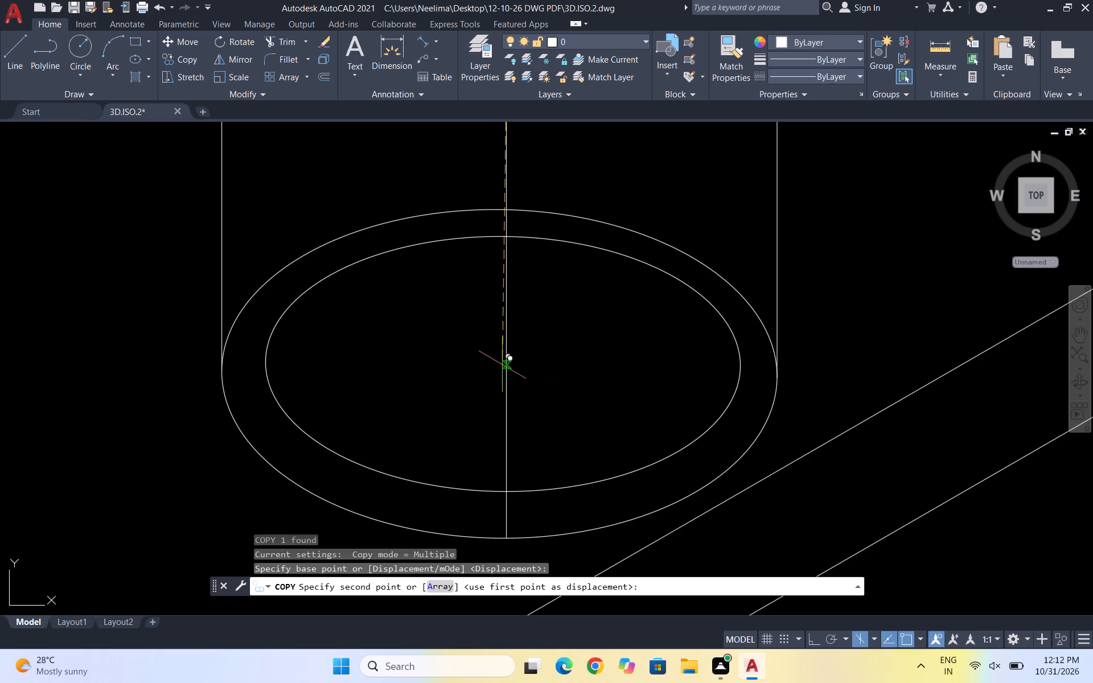
pyautogui.click(500, 366)
pyautogui.press('Escape')
pyautogui.scroll(-3, 489, 372)
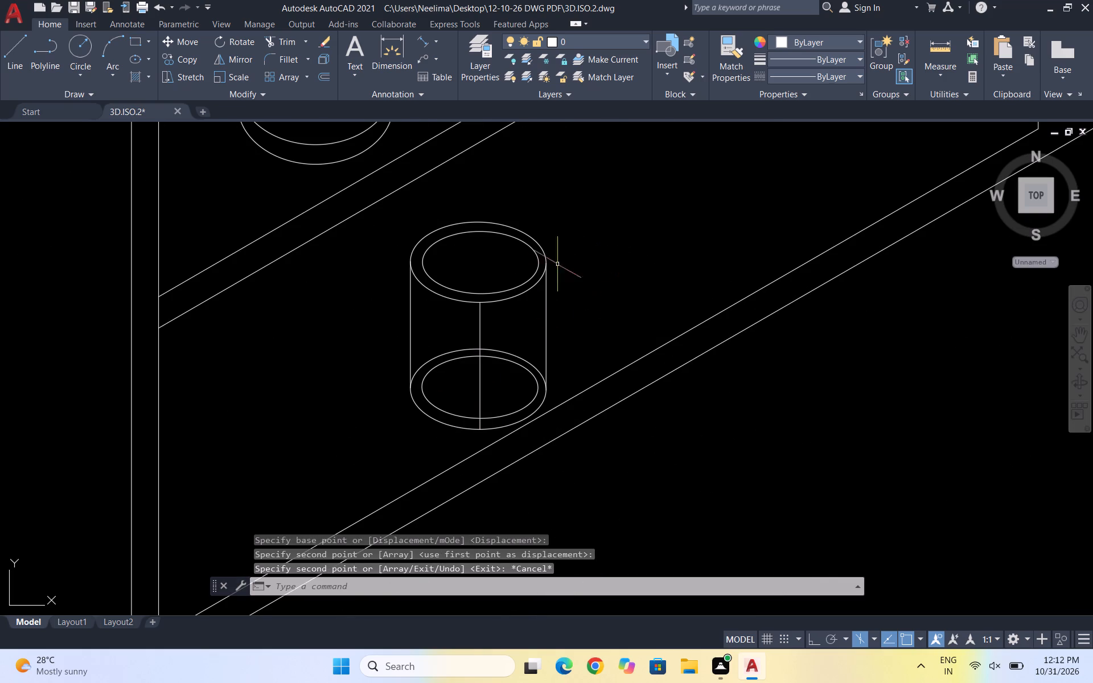
# Erase the middle vertical line running between the container's top and bottom ellipses.
pyautogui.scroll(1, 518, 284)
pyautogui.moveTo(483, 352); pyautogui.dragTo(473, 351)
pyautogui.click(429, 355)
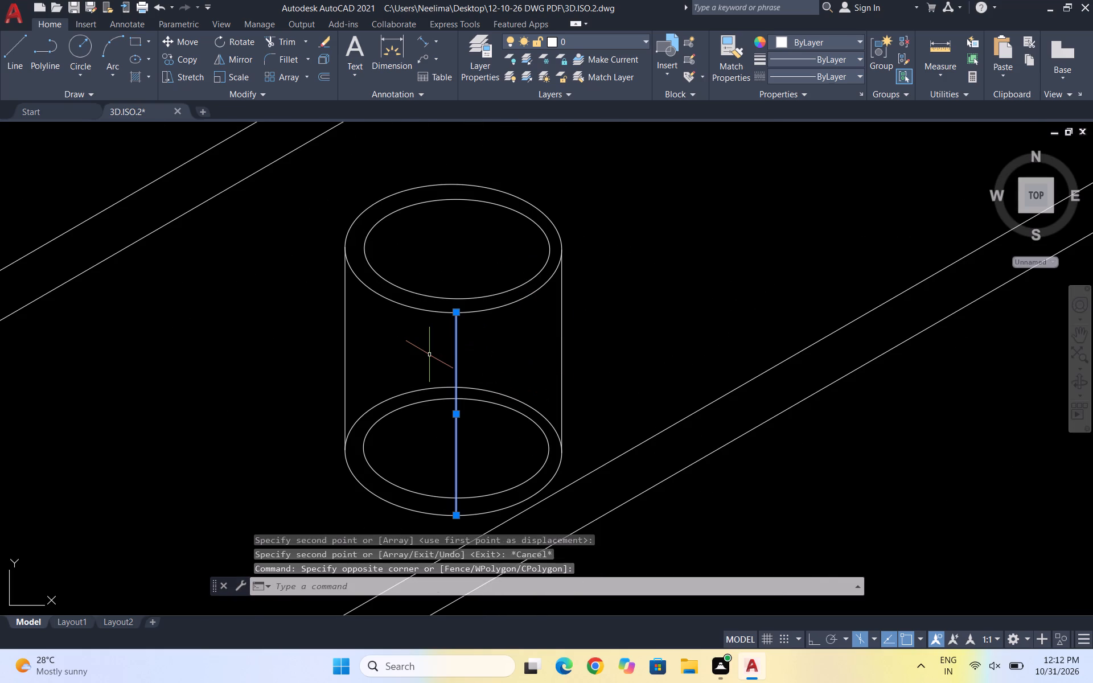
pyautogui.press('Delete')
pyautogui.press('Escape')
pyautogui.scroll(-2, 459, 328)
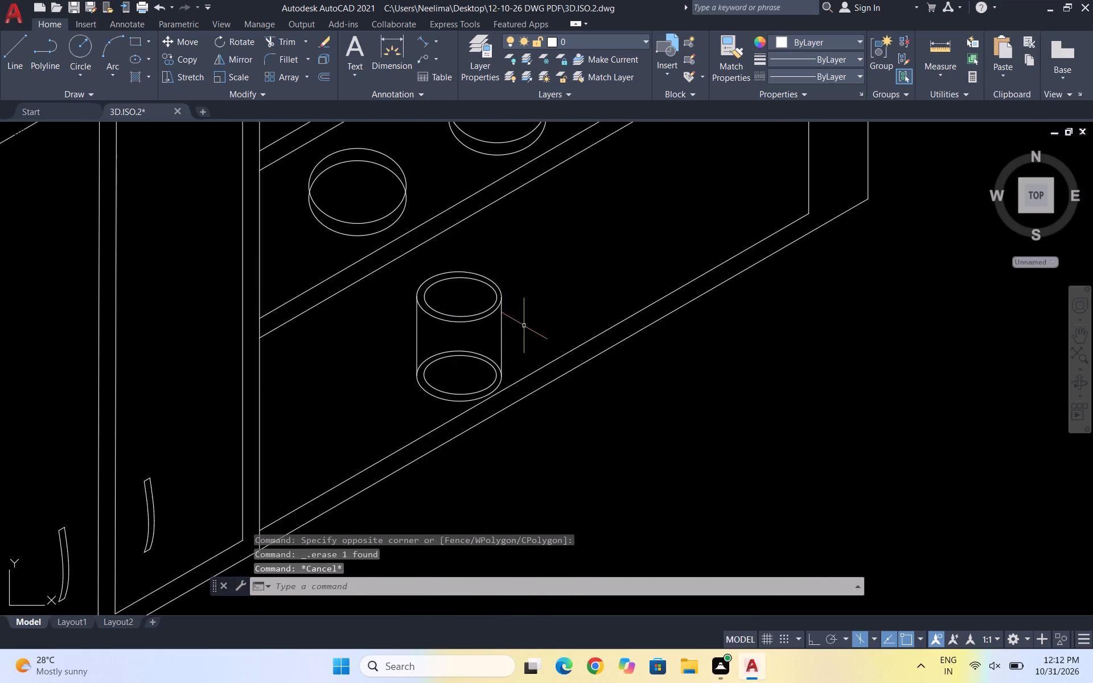
# Move the whole cylindrical container, rims and sides included, along the bottom shelf compartment towards its end beside the cabinet doors.
pyautogui.scroll(3, 484, 368)
pyautogui.moveTo(598, 344); pyautogui.dragTo(586, 345)
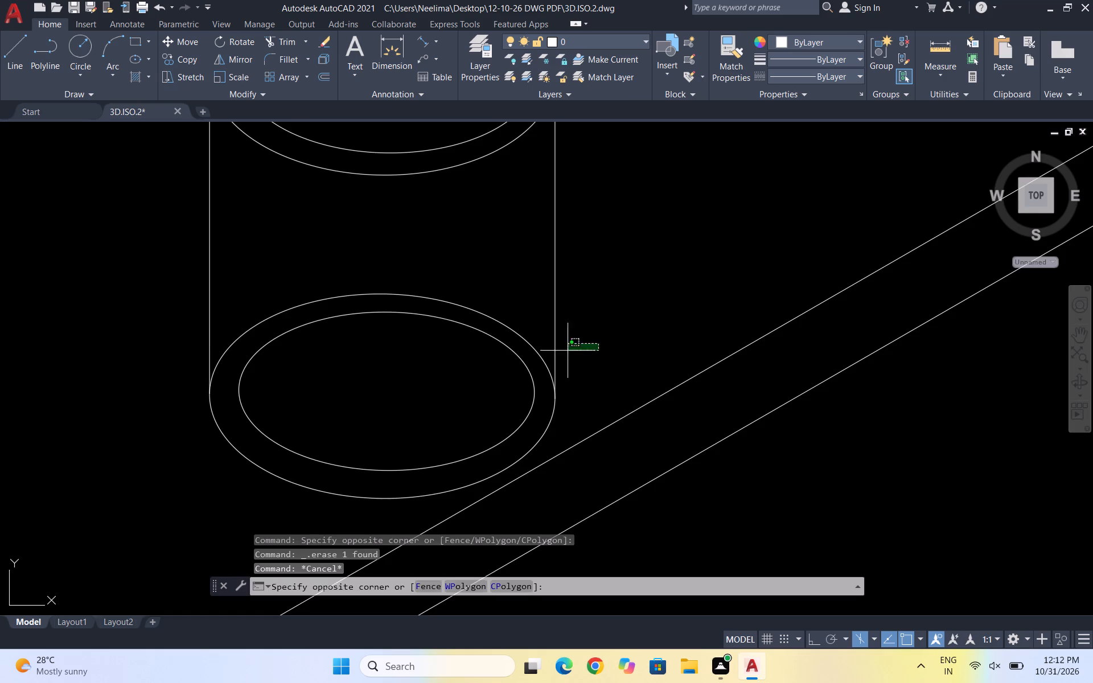
pyautogui.click(435, 388)
pyautogui.scroll(-3, 527, 305)
pyautogui.scroll(1, 515, 305)
pyautogui.moveTo(510, 305); pyautogui.dragTo(478, 253)
pyautogui.click(412, 227)
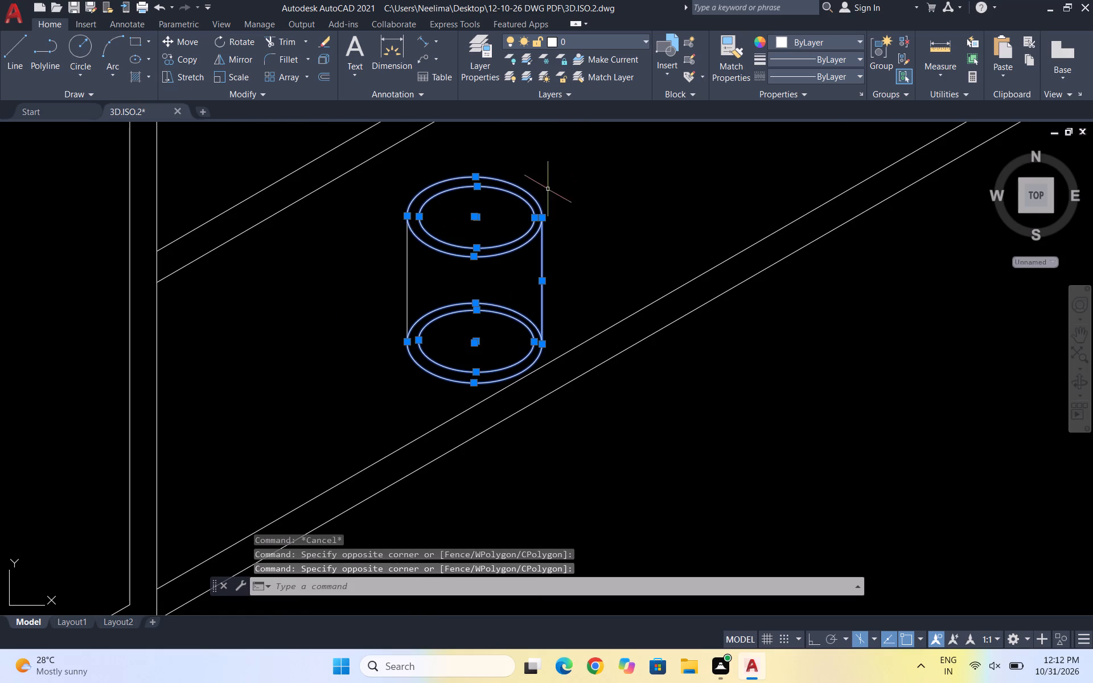
pyautogui.moveTo(451, 282); pyautogui.dragTo(390, 290)
pyautogui.click(312, 300)
pyautogui.scroll(-1, 324, 317)
pyautogui.press('m')
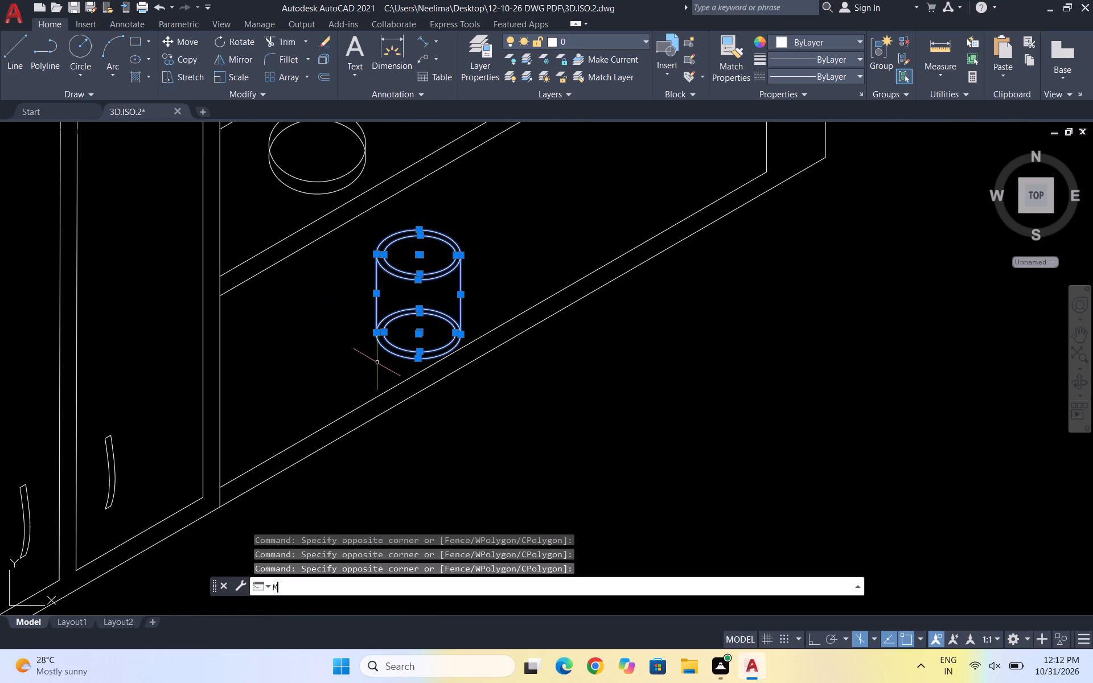
pyautogui.press('Return')
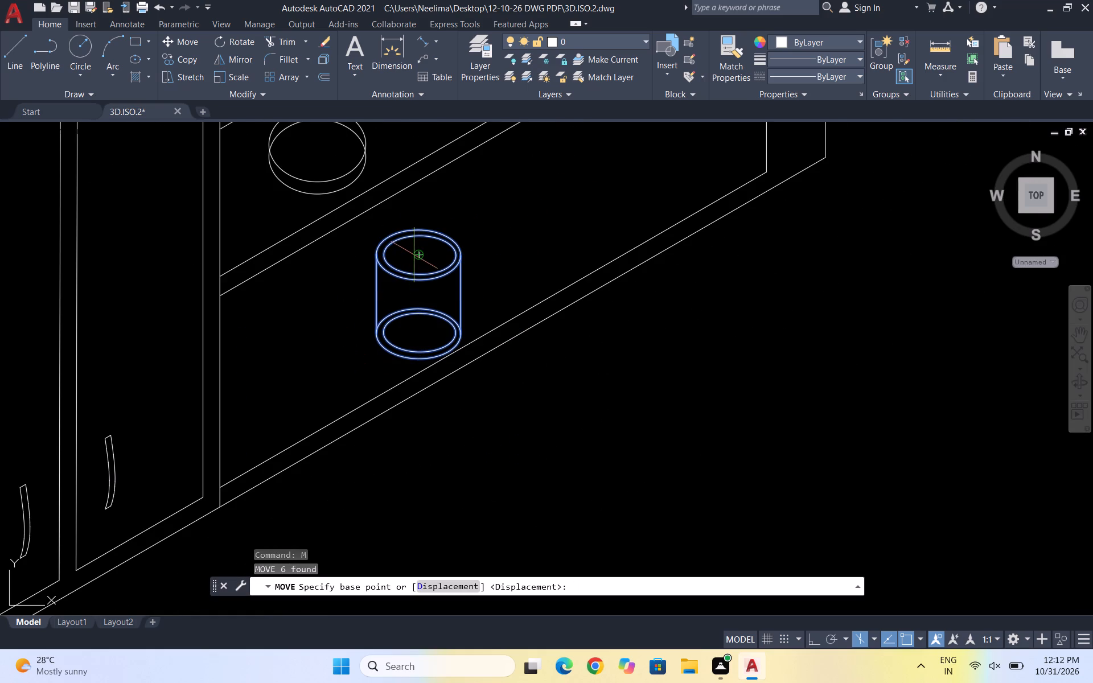
pyautogui.click(414, 255)
pyautogui.scroll(-2, 334, 248)
pyautogui.scroll(3, 336, 262)
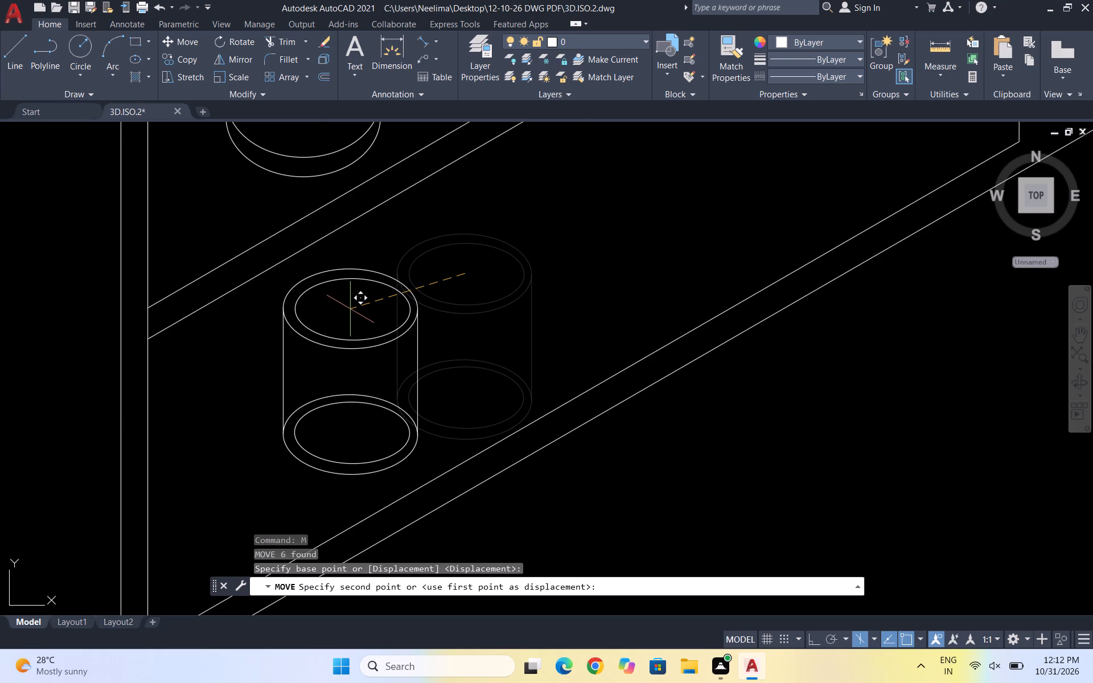
pyautogui.click(350, 309)
pyautogui.scroll(-2, 400, 278)
pyautogui.press('Escape')
pyautogui.press('Escape')
pyautogui.scroll(-2, 339, 326)
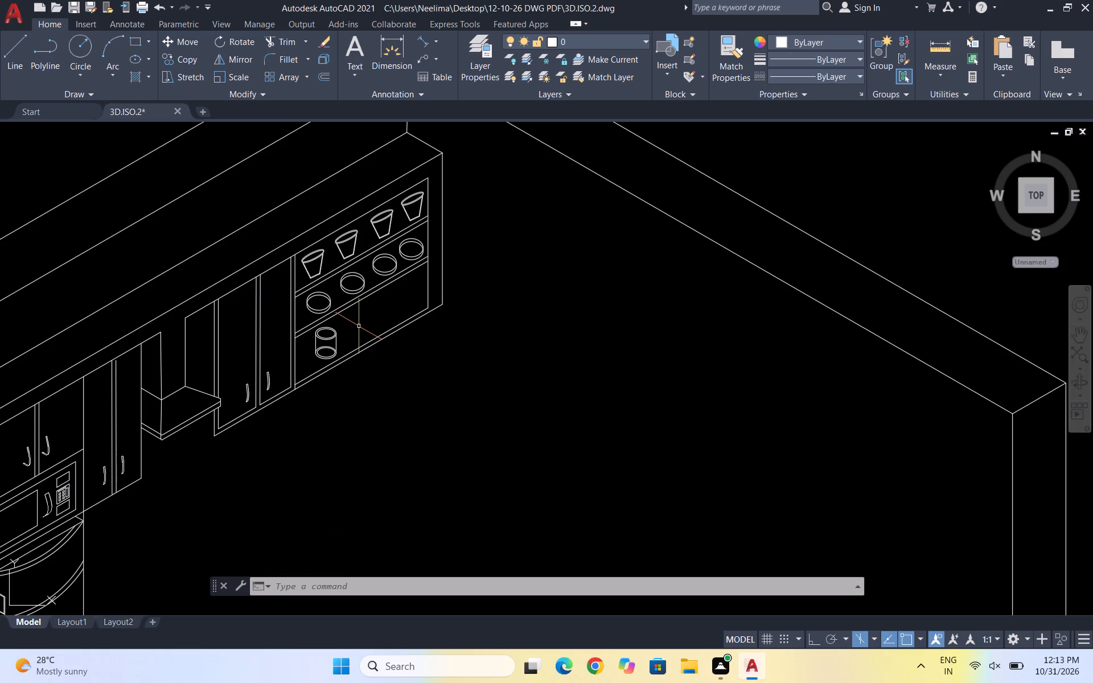
pyautogui.press('Escape')
pyautogui.press('Escape')
pyautogui.press('Escape')
pyautogui.press('Escape')
# Move the complete container slightly closer to the bottom compartment's side nearest the cabinet doors.
pyautogui.scroll(2, 323, 361)
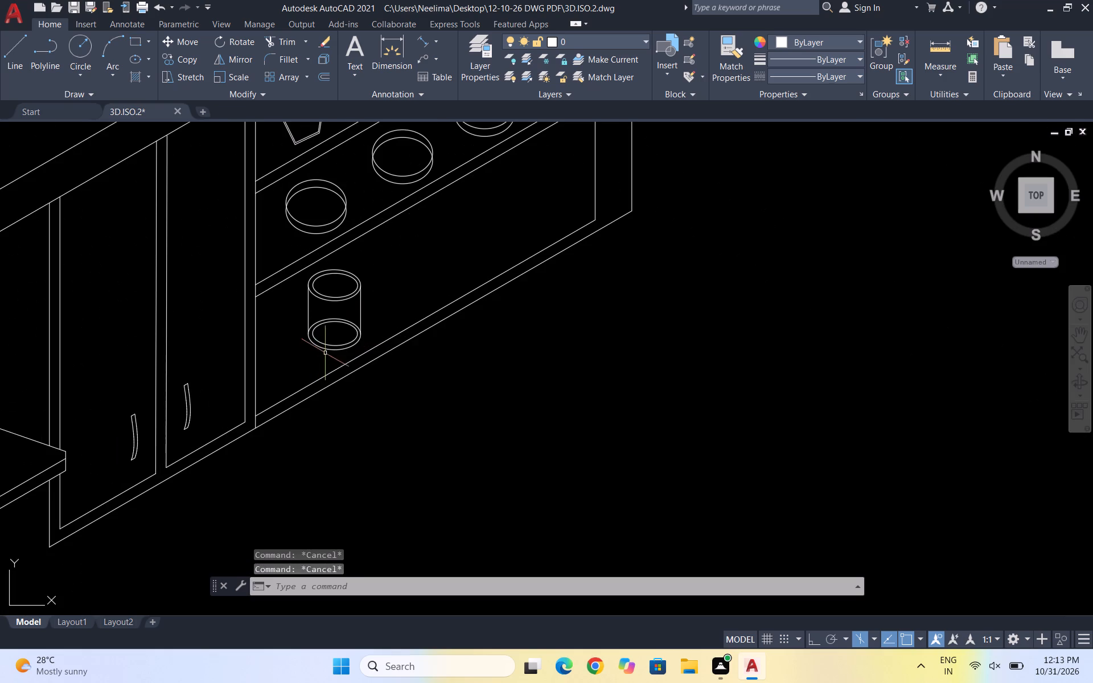
pyautogui.scroll(2, 352, 332)
pyautogui.moveTo(406, 327); pyautogui.dragTo(340, 327)
pyautogui.click(257, 326)
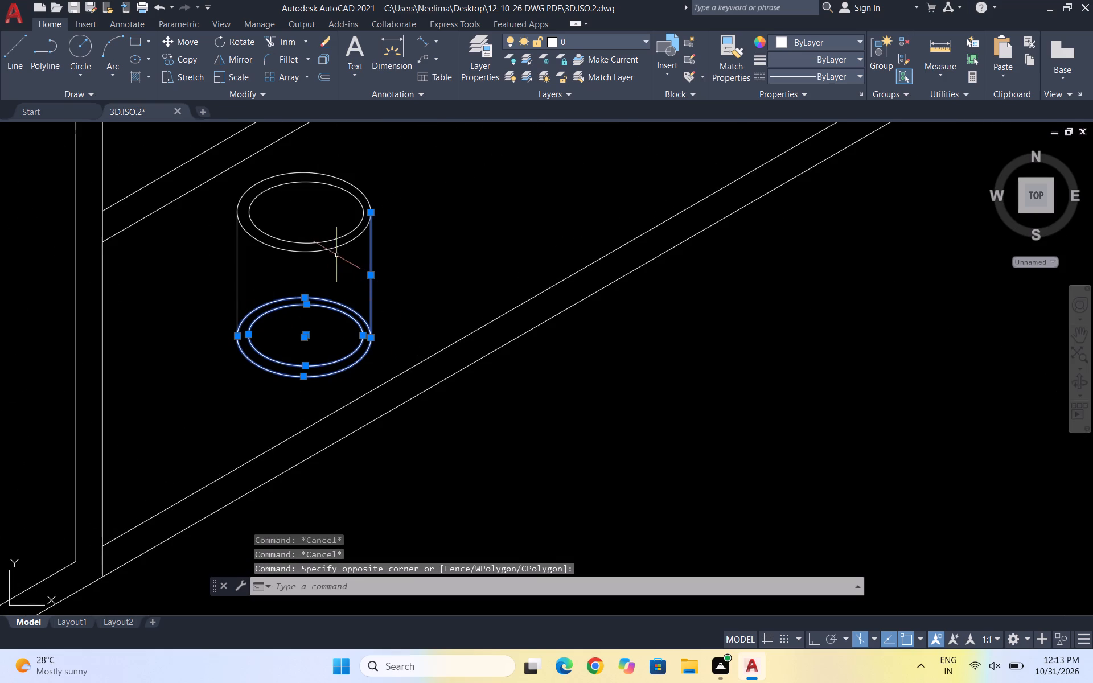
pyautogui.moveTo(304, 278); pyautogui.dragTo(309, 254)
pyautogui.click(231, 220)
pyautogui.scroll(-3, 223, 282)
pyautogui.scroll(1, 268, 265)
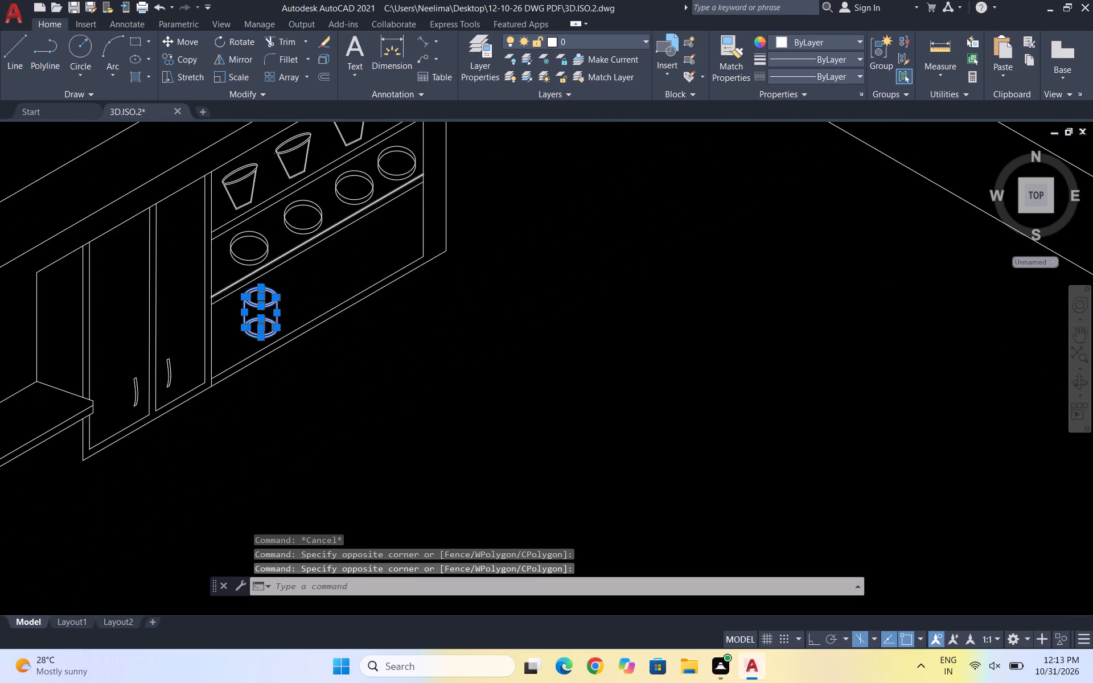
pyautogui.press('m')
pyautogui.press('Return')
pyautogui.scroll(1, 244, 349)
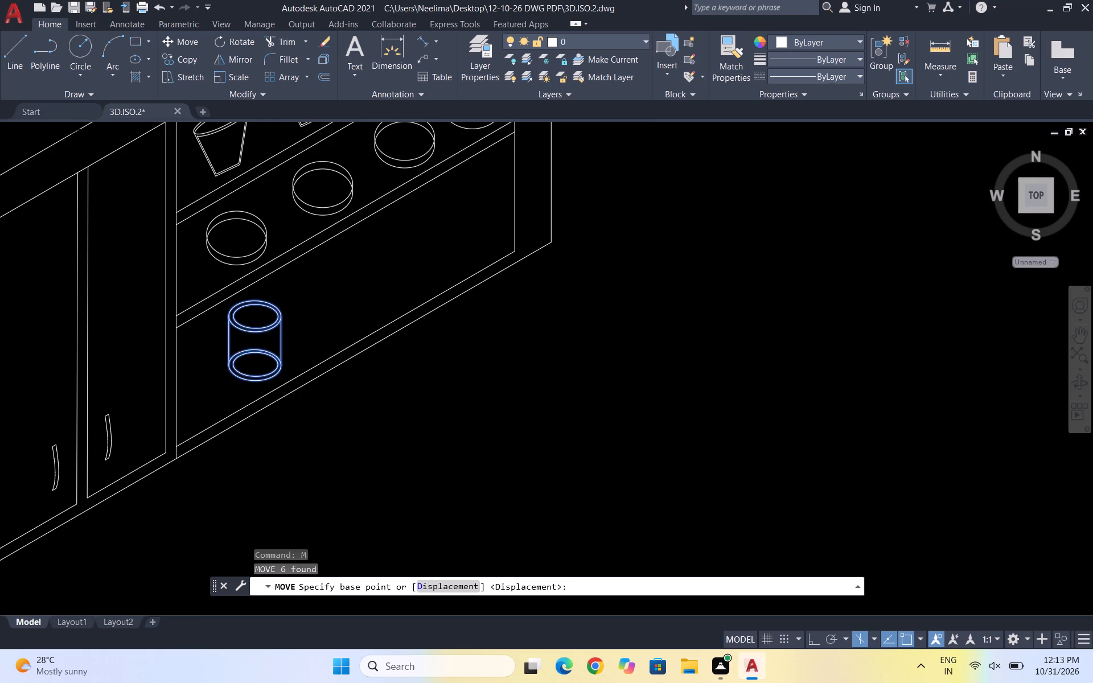
pyautogui.scroll(2, 244, 349)
pyautogui.click(340, 300)
pyautogui.scroll(-4, 336, 302)
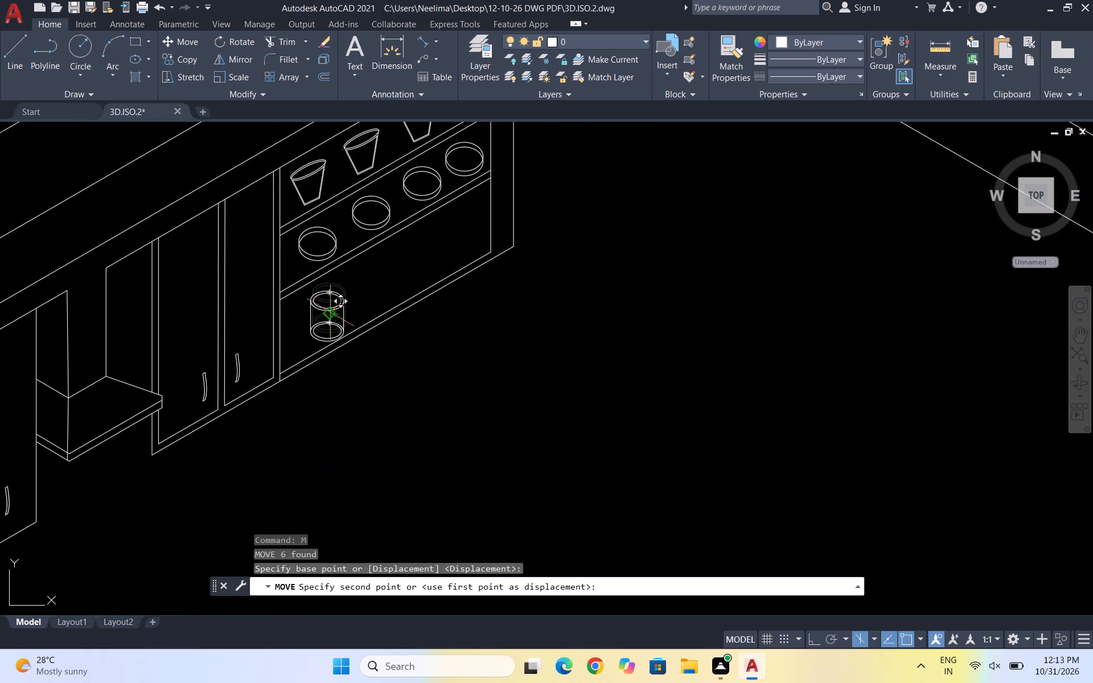
pyautogui.scroll(2, 323, 314)
pyautogui.click(331, 305)
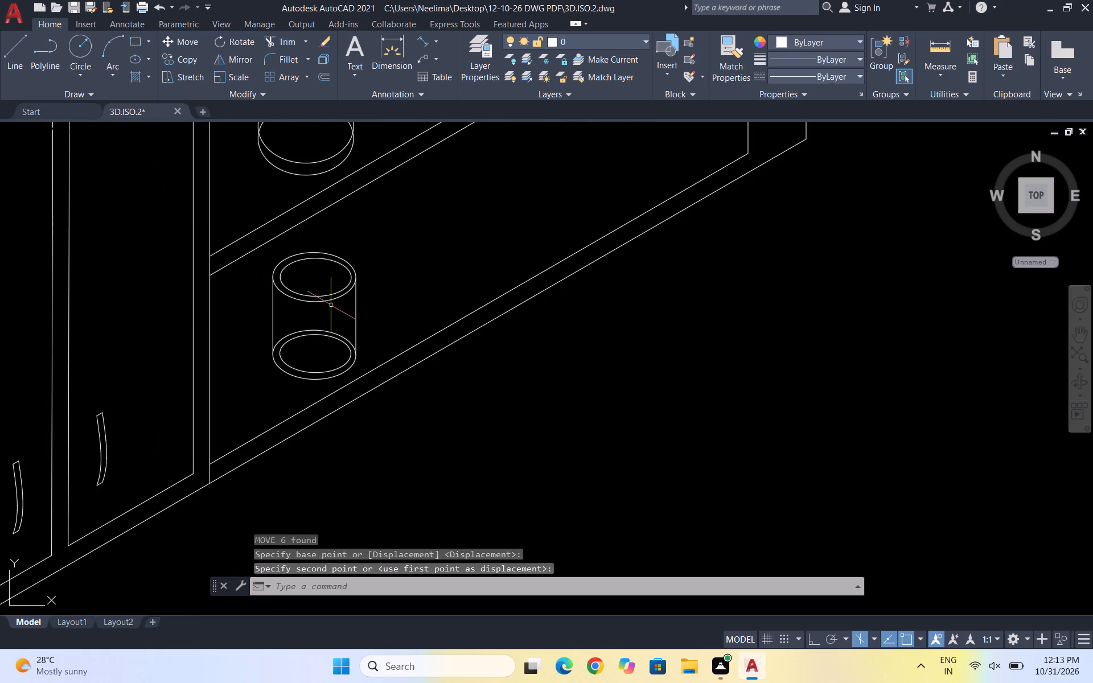
# Copy the complete container three times along the bottom shelf, making a row of four that follows the isometric slope.
pyautogui.scroll(2, 347, 313)
pyautogui.click(392, 381)
pyautogui.click(319, 408)
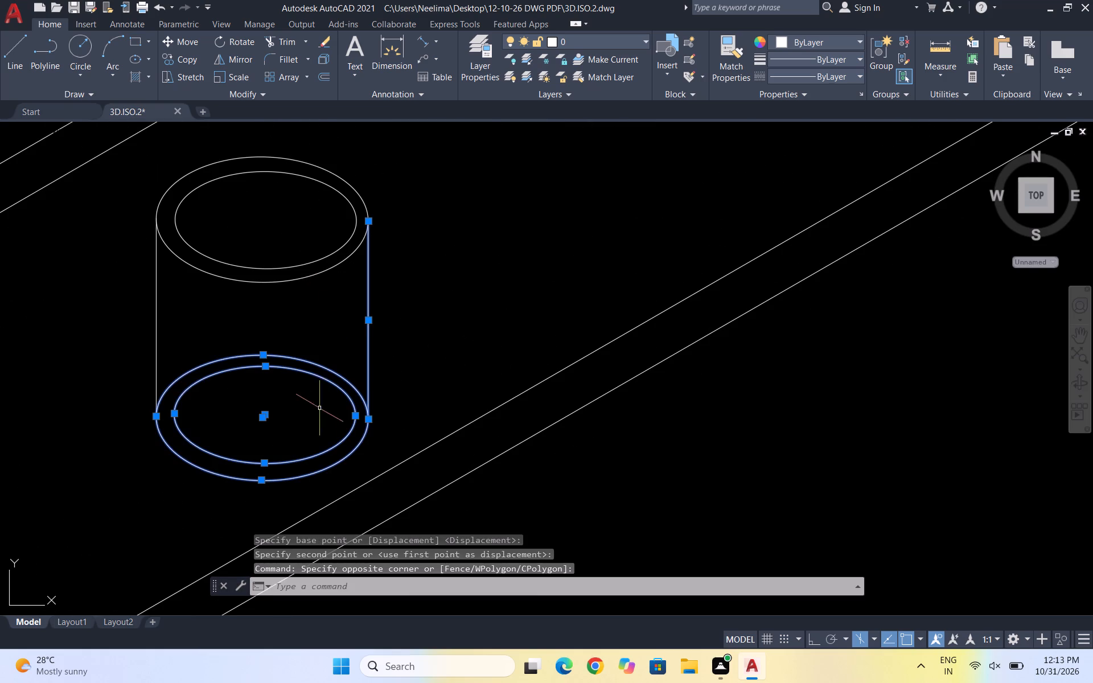
pyautogui.moveTo(350, 295); pyautogui.dragTo(326, 279)
pyautogui.click(132, 275)
pyautogui.moveTo(303, 301); pyautogui.dragTo(272, 265)
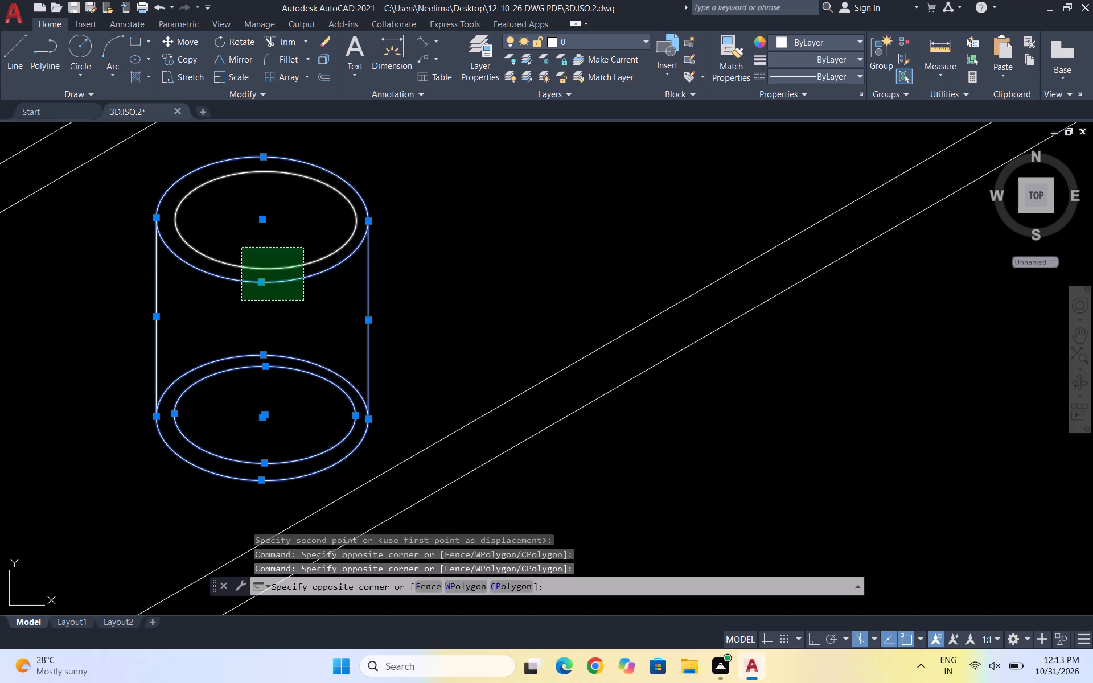
pyautogui.click(241, 248)
pyautogui.scroll(-3, 189, 293)
pyautogui.write('CO')
pyautogui.press('Return')
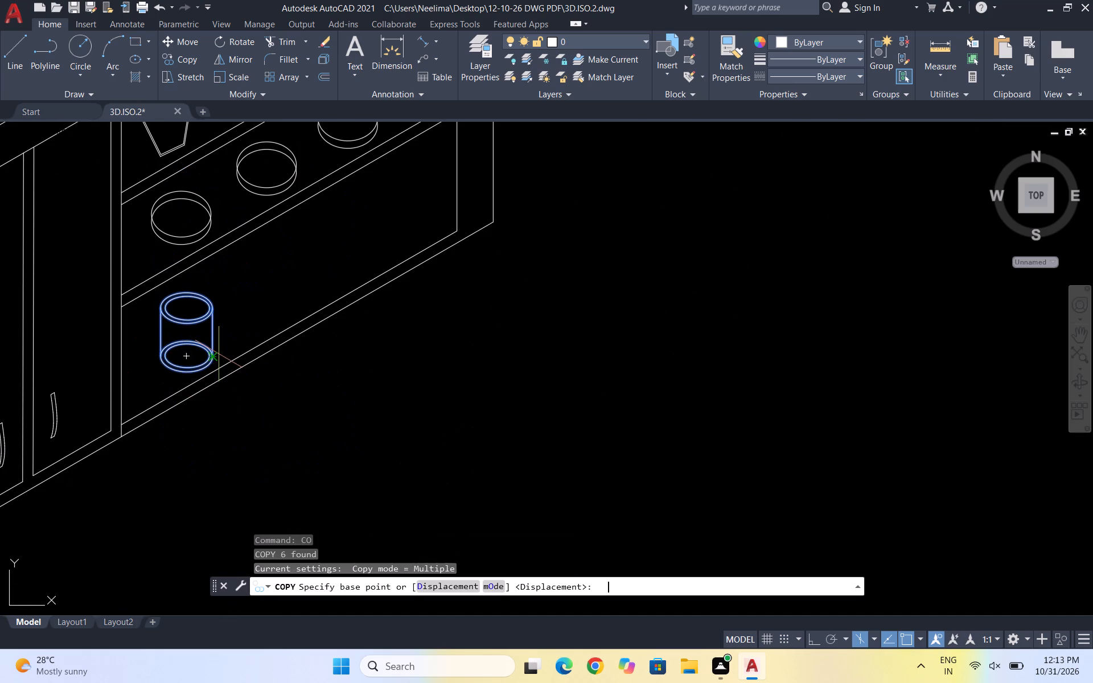
pyautogui.moveTo(186, 360); pyautogui.dragTo(193, 356)
pyautogui.scroll(1, 229, 311)
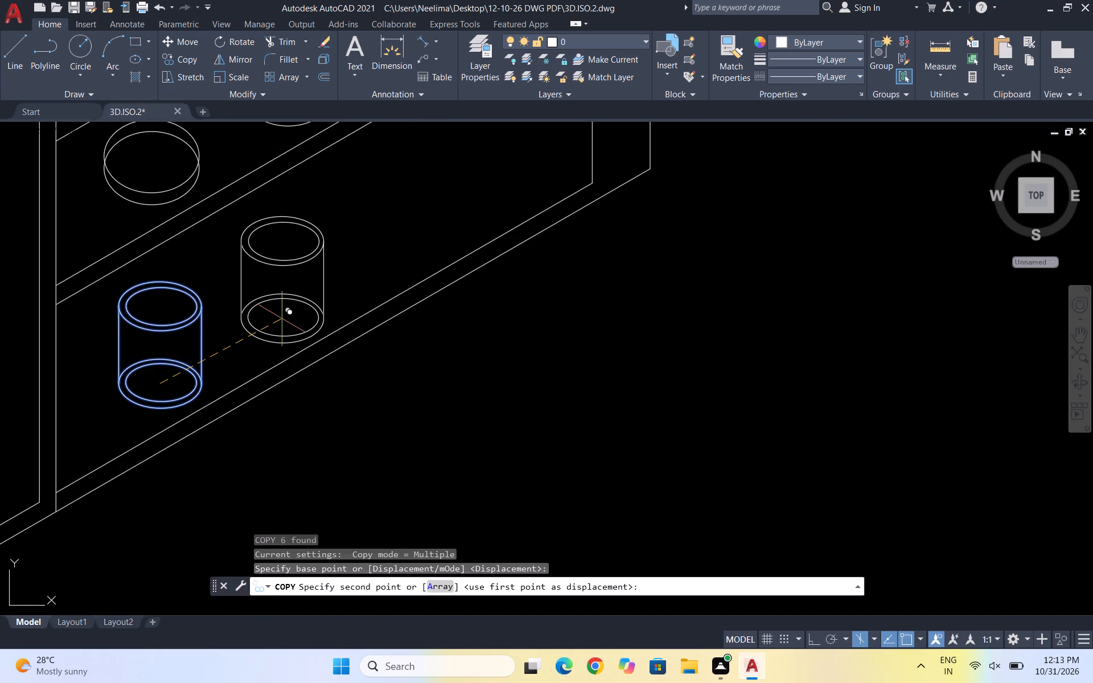
pyautogui.click(282, 319)
pyautogui.scroll(-1, 220, 329)
pyautogui.scroll(2, 272, 313)
pyautogui.scroll(-3, 367, 260)
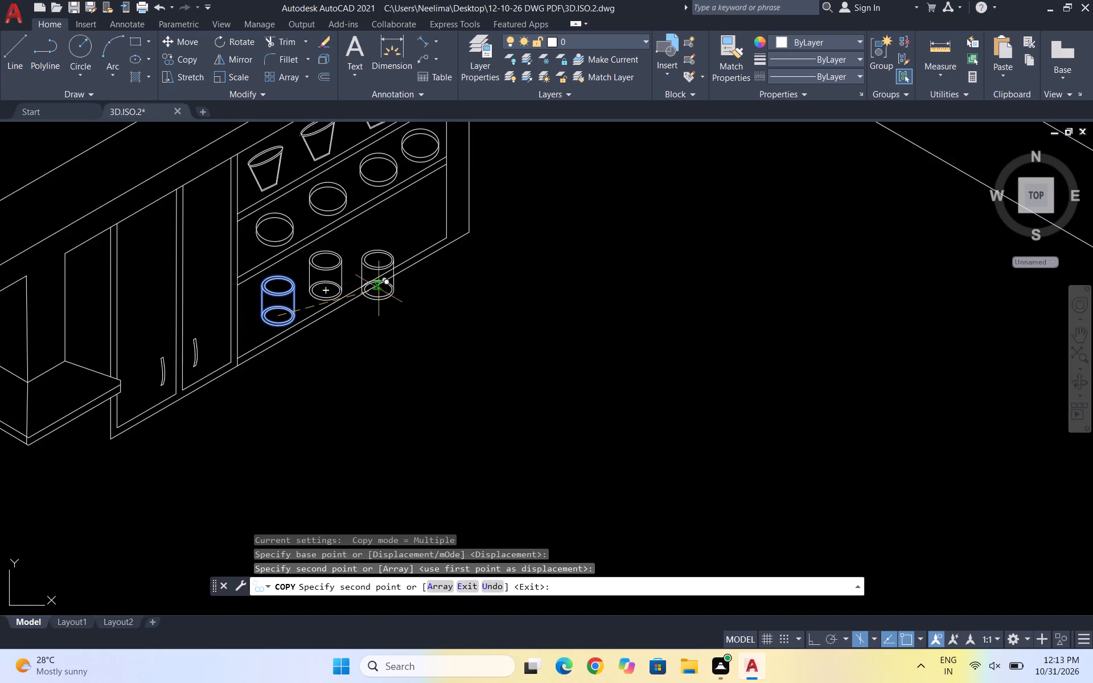
pyautogui.scroll(1, 377, 254)
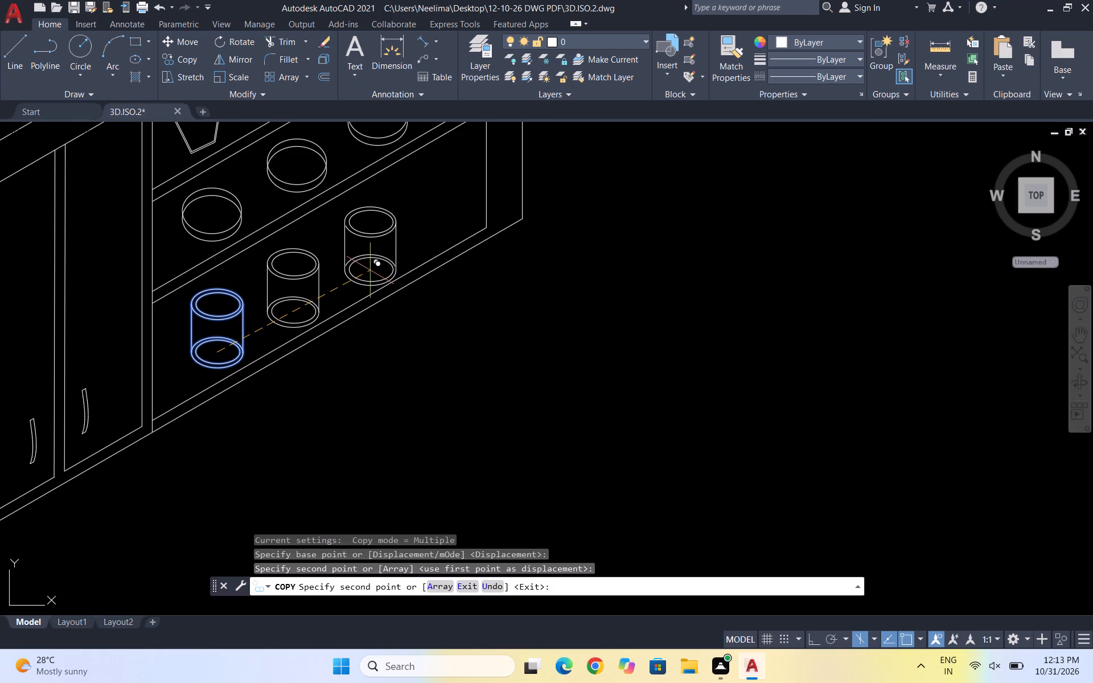
pyautogui.click(370, 270)
pyautogui.click(435, 222)
pyautogui.press('Escape')
# Move the third container in the row slightly towards the second one to even out the spacing.
pyautogui.scroll(2, 392, 274)
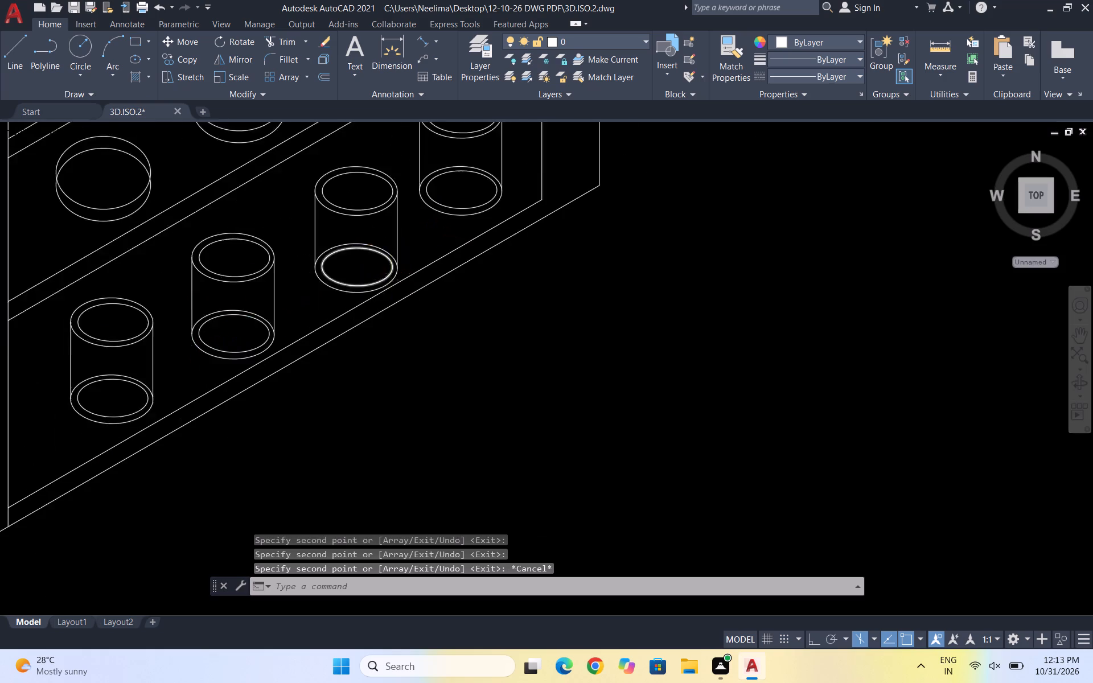
pyautogui.scroll(3, 359, 297)
pyautogui.moveTo(310, 324); pyautogui.dragTo(294, 294)
pyautogui.click(274, 255)
pyautogui.scroll(-3, 269, 256)
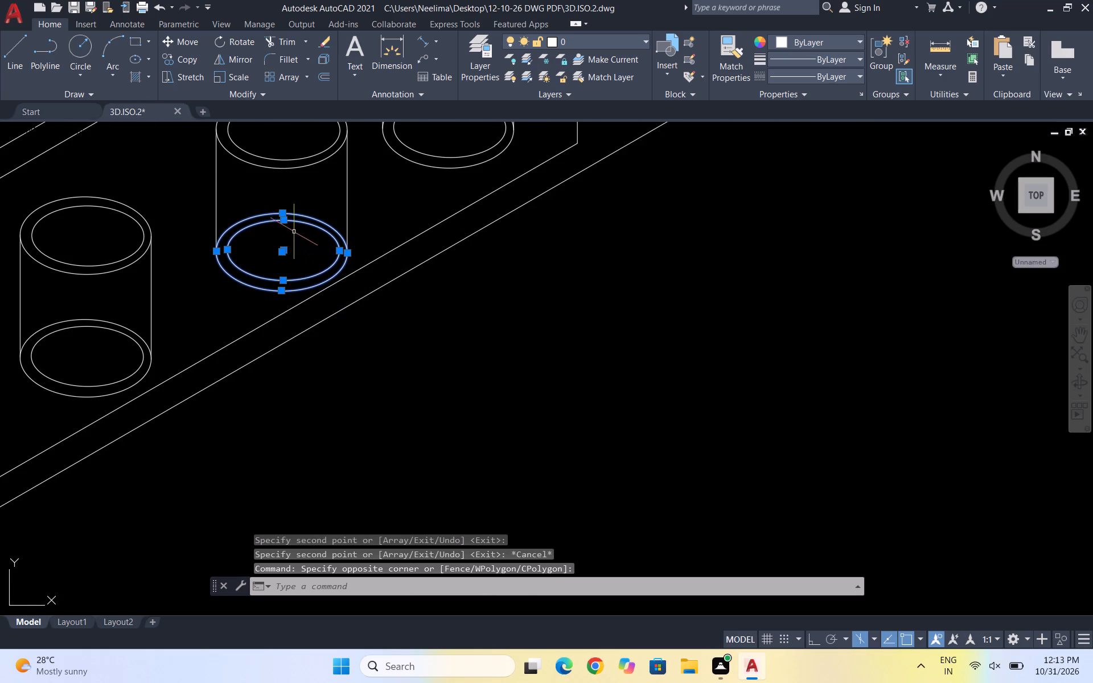
pyautogui.moveTo(265, 211); pyautogui.dragTo(215, 194)
pyautogui.click(195, 187)
pyautogui.moveTo(374, 212); pyautogui.dragTo(351, 212)
pyautogui.click(324, 212)
pyautogui.scroll(-2, 309, 223)
pyautogui.scroll(2, 293, 209)
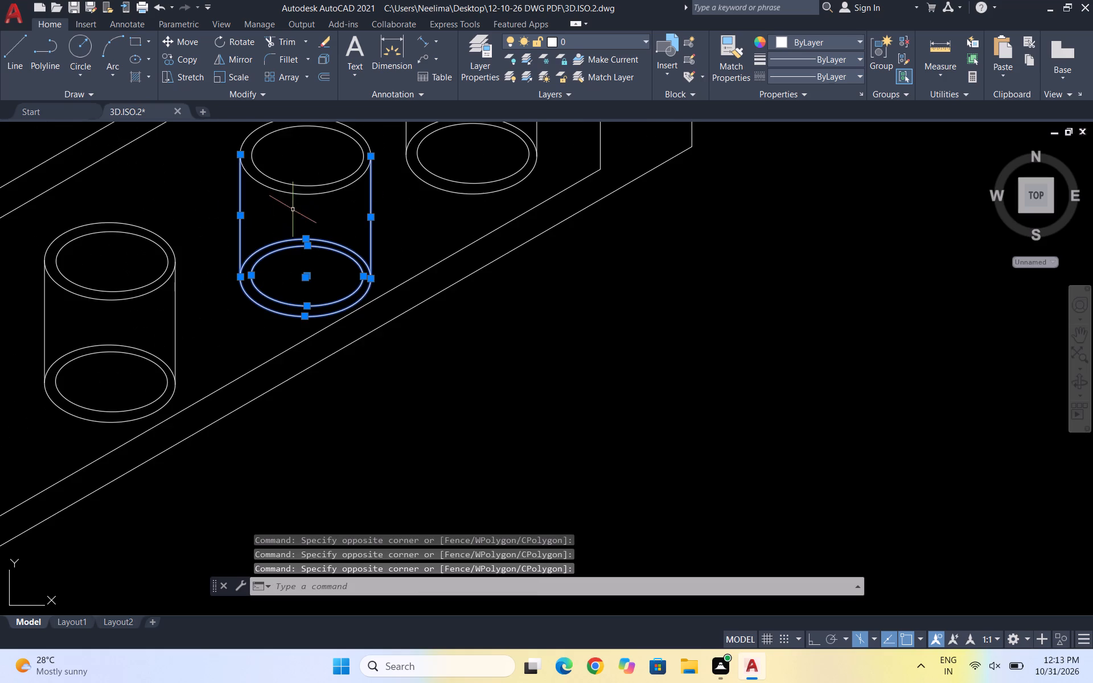
pyautogui.moveTo(309, 211); pyautogui.dragTo(256, 188)
pyautogui.click(235, 171)
pyautogui.scroll(-2, 247, 203)
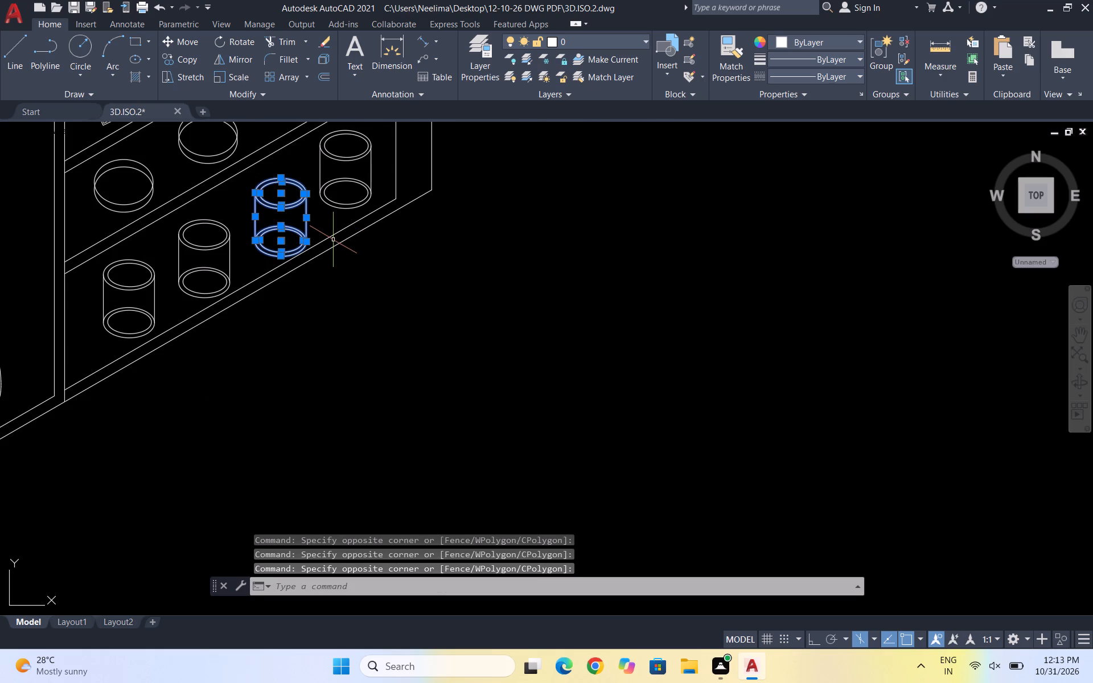
pyautogui.press('m')
pyautogui.press('Return')
pyautogui.scroll(1, 288, 224)
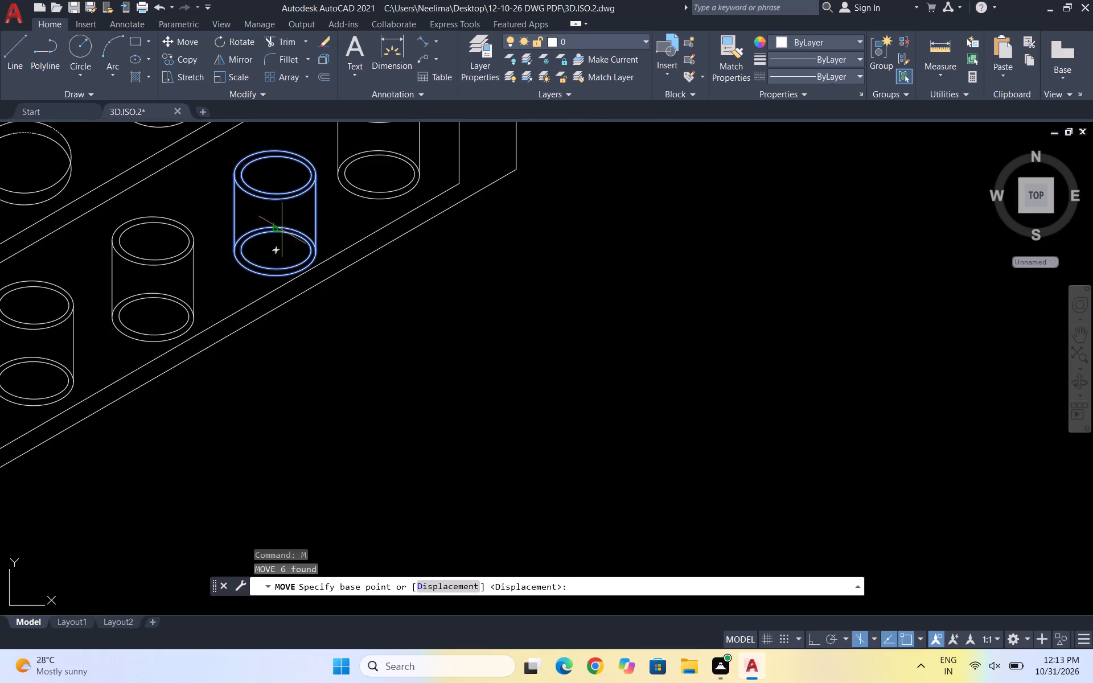
pyautogui.click(276, 253)
pyautogui.click(266, 249)
pyautogui.scroll(-2, 306, 233)
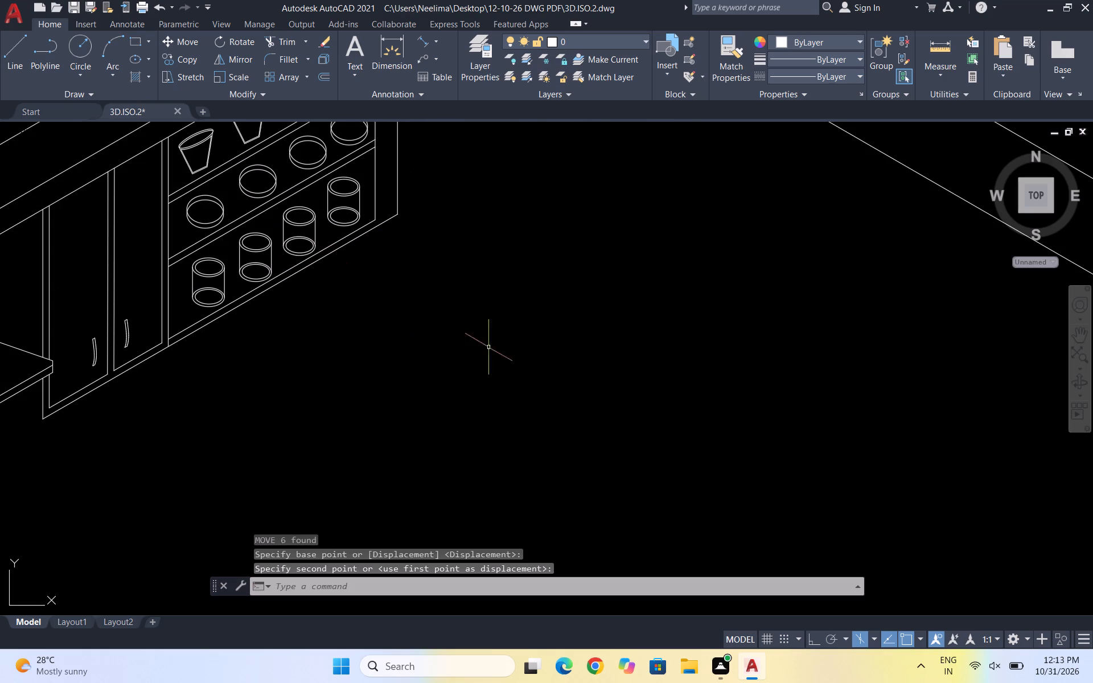
pyautogui.press('Escape')
pyautogui.press('Escape')
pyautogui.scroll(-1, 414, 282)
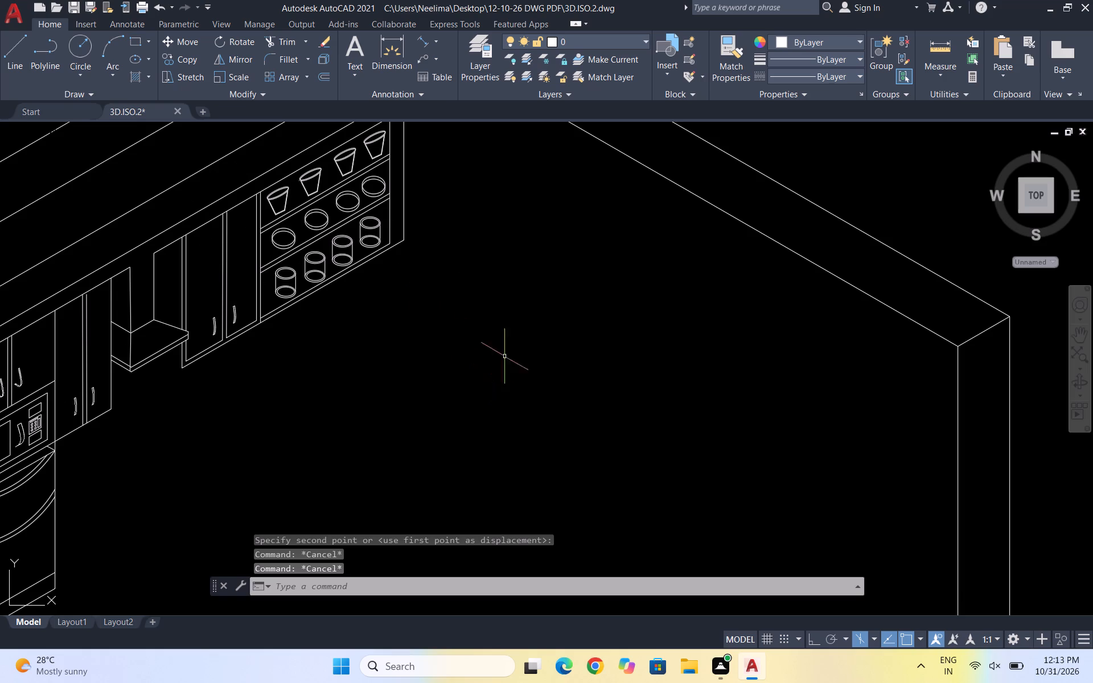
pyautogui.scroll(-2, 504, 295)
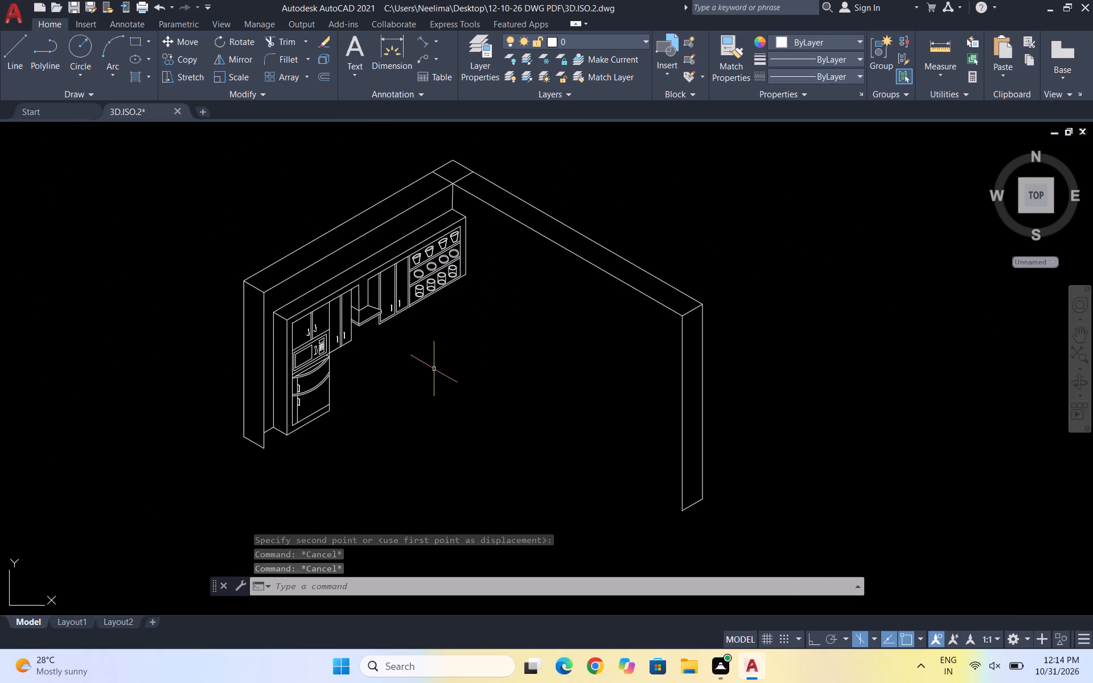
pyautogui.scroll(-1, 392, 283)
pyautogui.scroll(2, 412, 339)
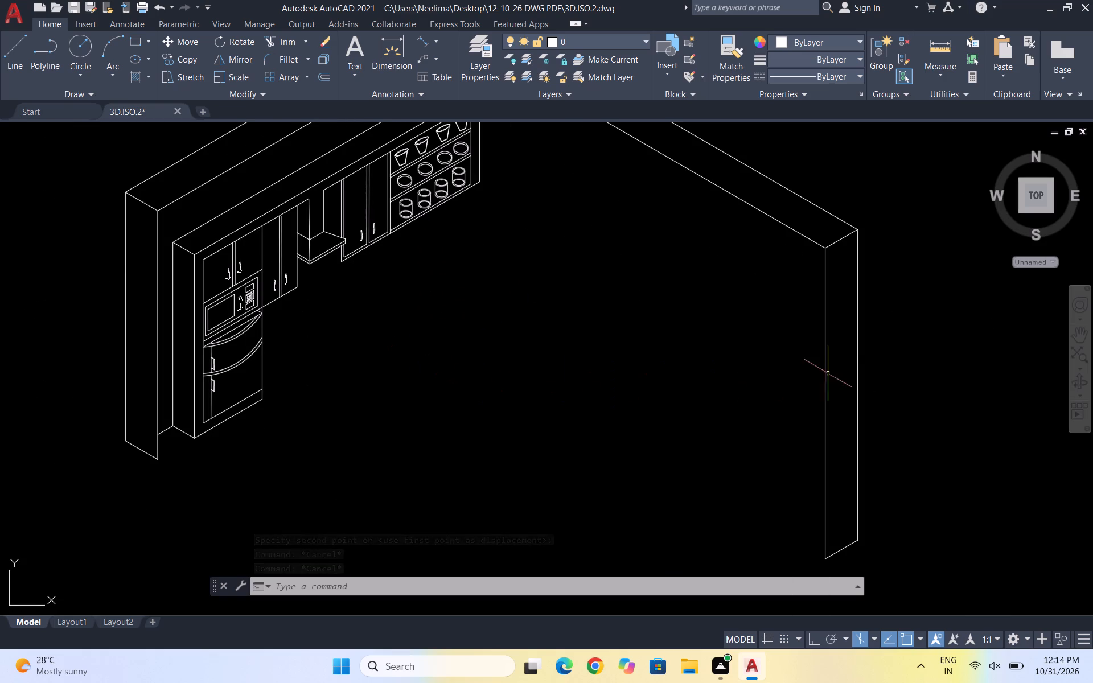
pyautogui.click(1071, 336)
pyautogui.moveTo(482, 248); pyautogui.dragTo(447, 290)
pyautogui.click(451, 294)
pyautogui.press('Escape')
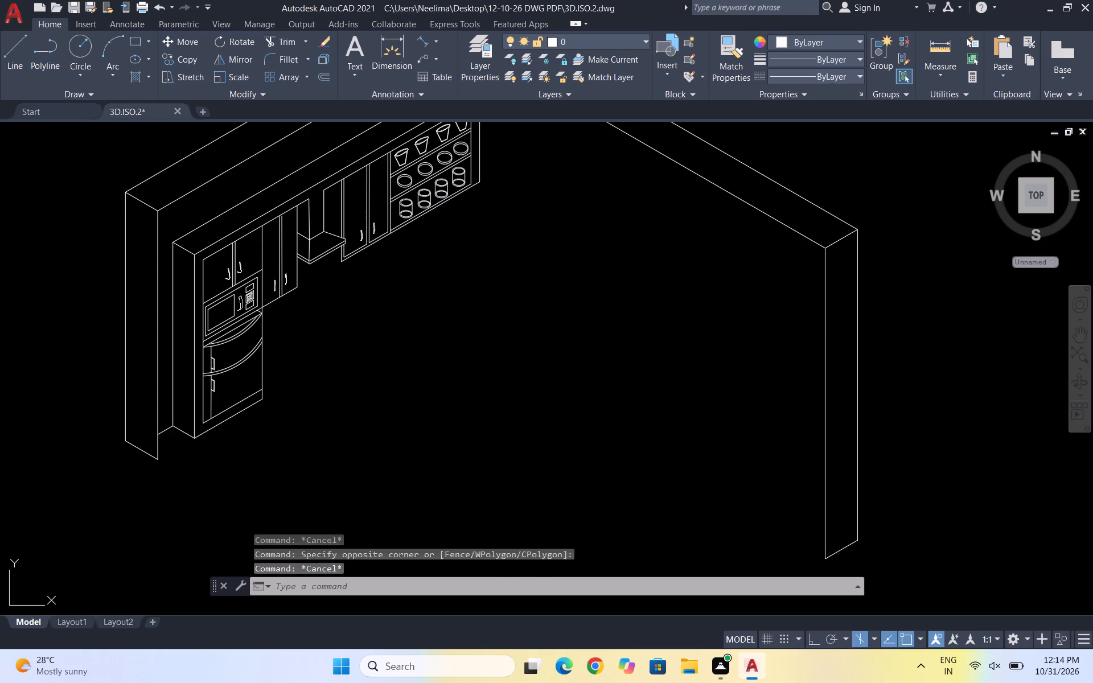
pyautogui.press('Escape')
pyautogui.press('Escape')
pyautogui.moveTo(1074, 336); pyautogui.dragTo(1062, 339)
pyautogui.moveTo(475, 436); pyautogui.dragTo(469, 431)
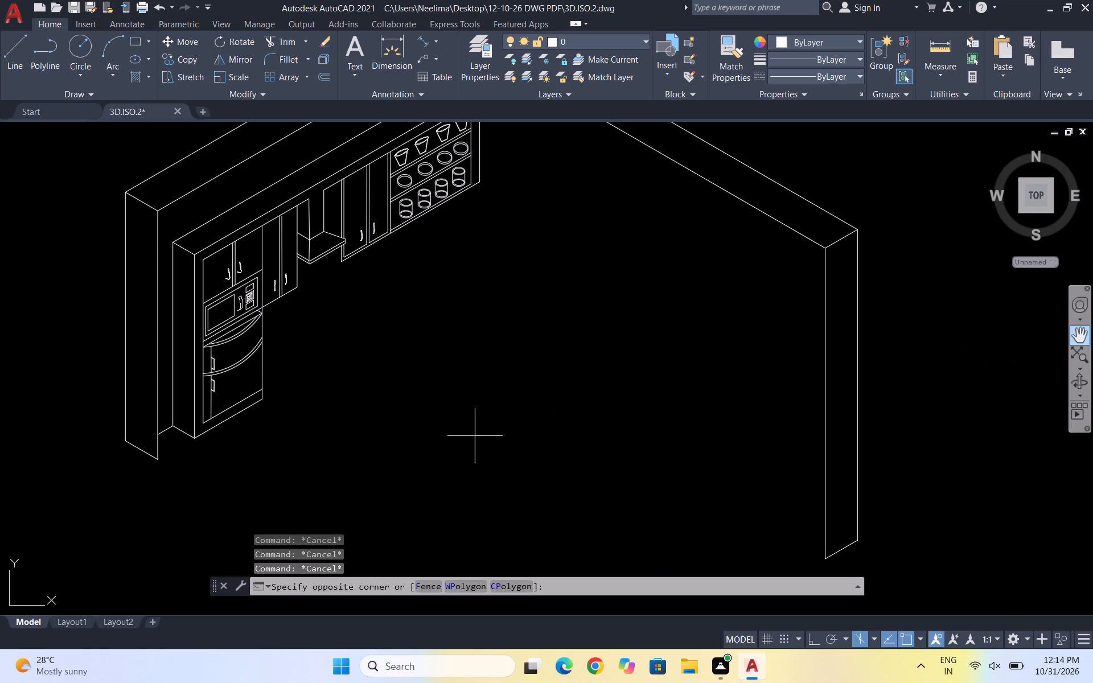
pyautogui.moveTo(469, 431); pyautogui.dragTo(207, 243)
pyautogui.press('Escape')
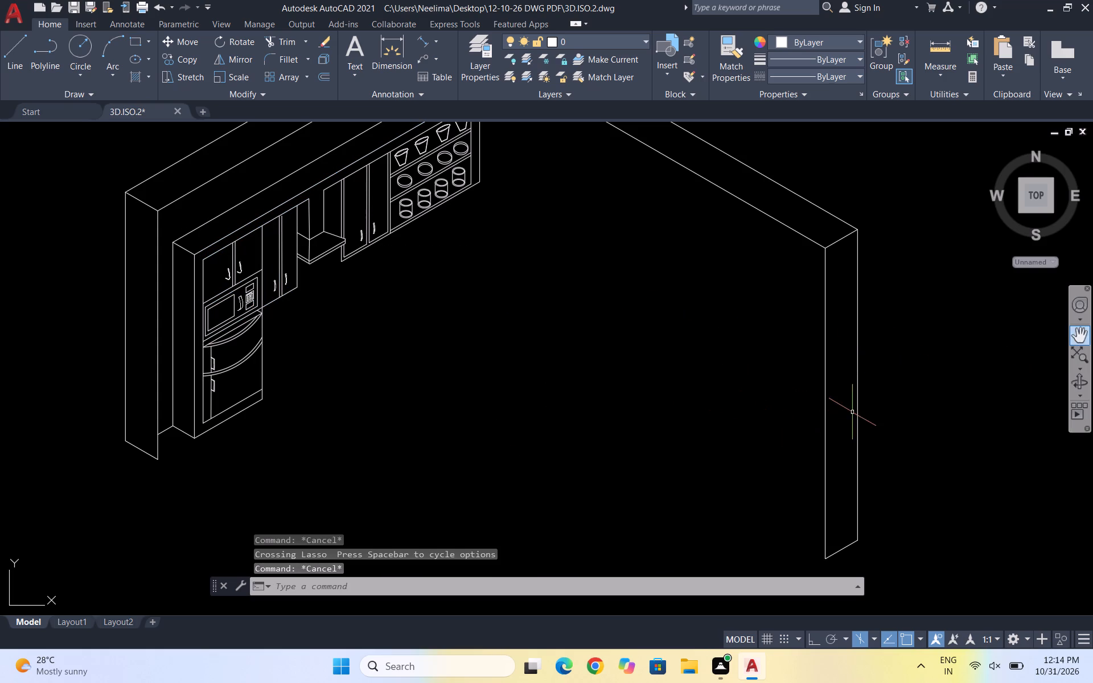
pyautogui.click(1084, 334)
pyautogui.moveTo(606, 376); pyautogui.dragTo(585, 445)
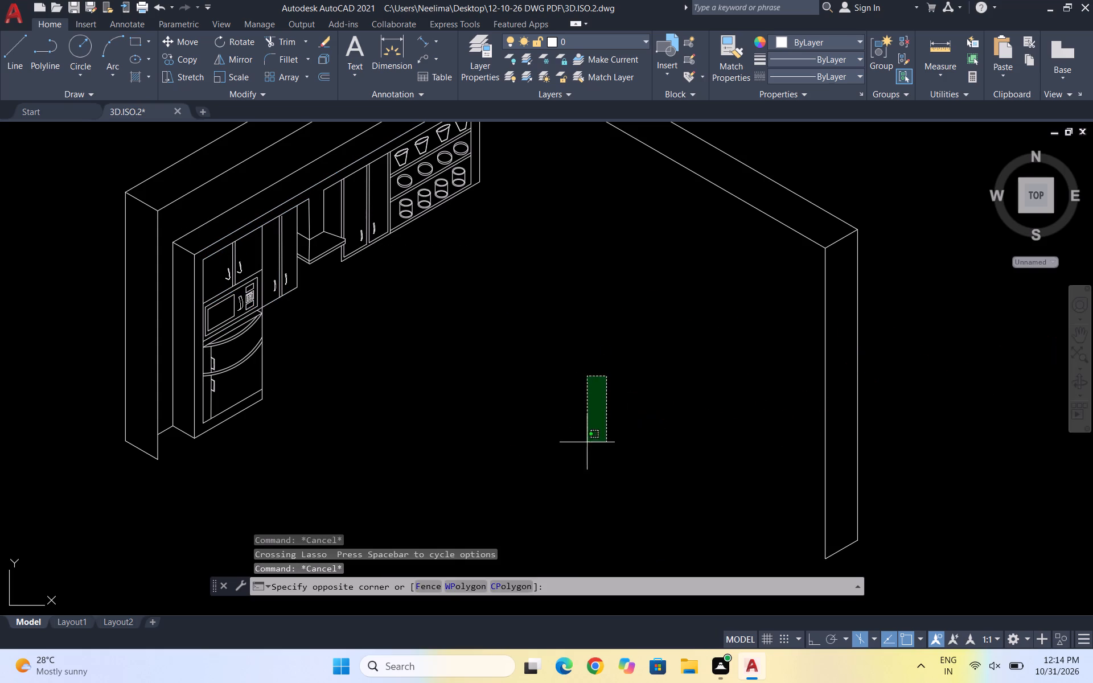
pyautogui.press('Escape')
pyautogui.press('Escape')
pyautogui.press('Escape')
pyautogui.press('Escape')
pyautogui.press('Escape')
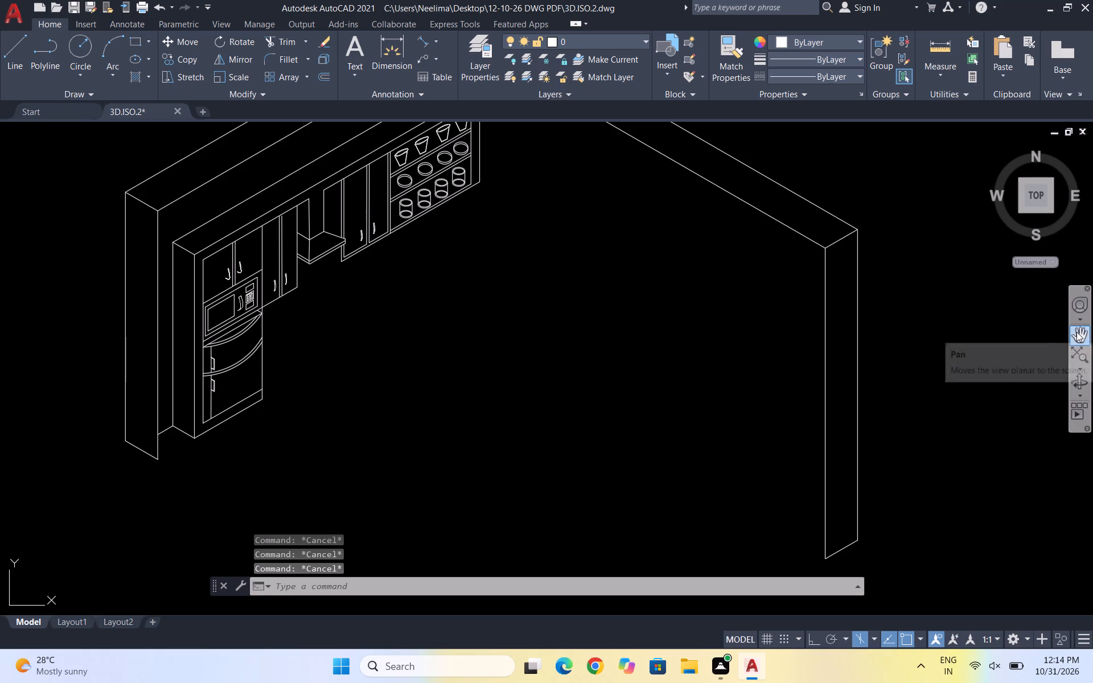
# Examine the overall isometric kitchen drawing, including the filled shelves, cabinets, fridge unit and the empty adjoining wall.
pyautogui.click(1076, 332)
pyautogui.moveTo(695, 385); pyautogui.dragTo(603, 324)
pyautogui.moveTo(603, 311); pyautogui.dragTo(852, 433)
pyautogui.scroll(1, 687, 340)
pyautogui.moveTo(652, 365); pyautogui.dragTo(685, 510)
pyautogui.moveTo(540, 340); pyautogui.dragTo(527, 284)
pyautogui.scroll(-1, 457, 261)
pyautogui.moveTo(541, 352); pyautogui.dragTo(531, 343)
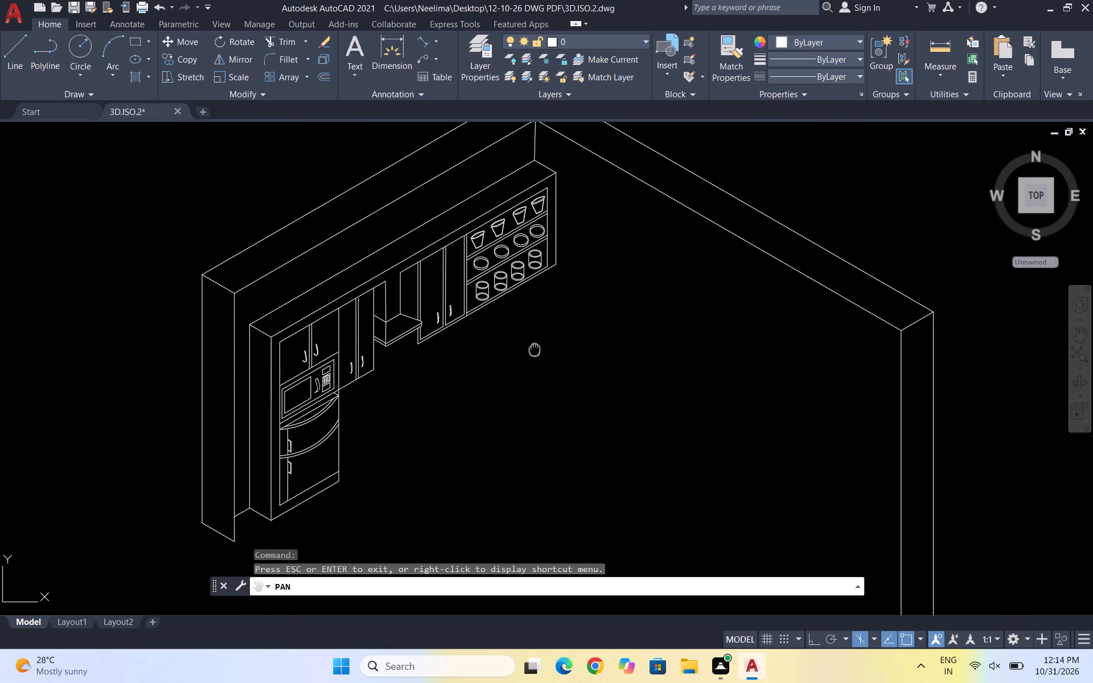
pyautogui.moveTo(531, 343); pyautogui.dragTo(465, 287)
pyautogui.moveTo(513, 331); pyautogui.dragTo(499, 386)
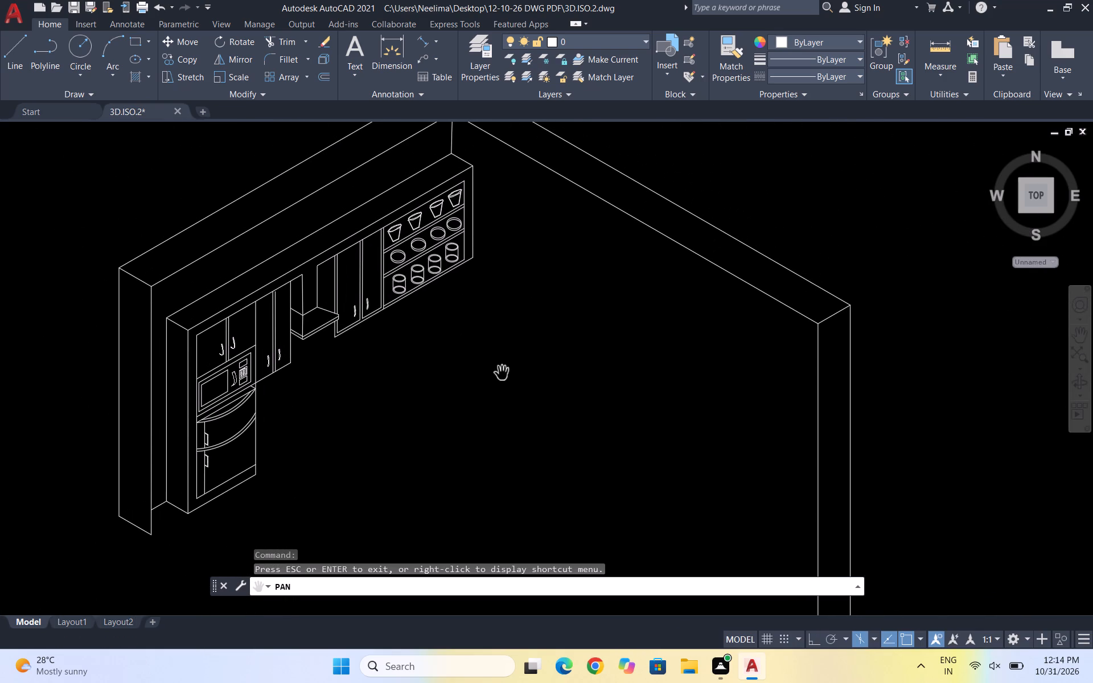
pyautogui.moveTo(475, 351); pyautogui.dragTo(457, 326)
pyautogui.scroll(-1, 459, 326)
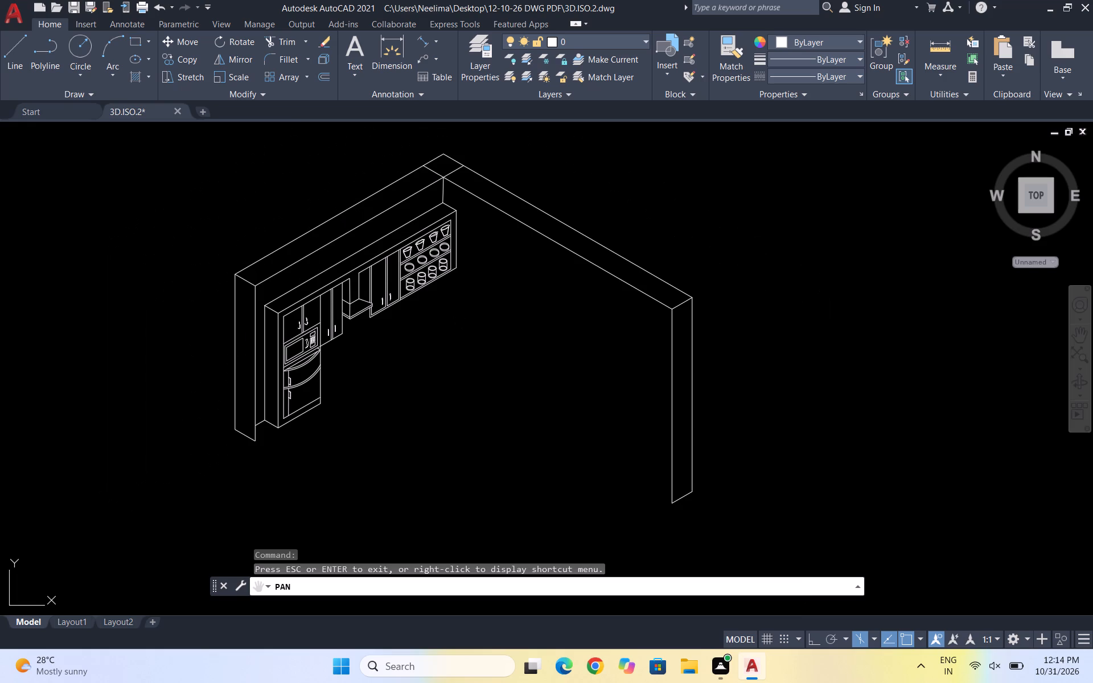
pyautogui.moveTo(459, 326); pyautogui.dragTo(432, 295)
pyautogui.moveTo(428, 296); pyautogui.dragTo(412, 317)
pyautogui.press('Escape')
pyautogui.press('Escape')
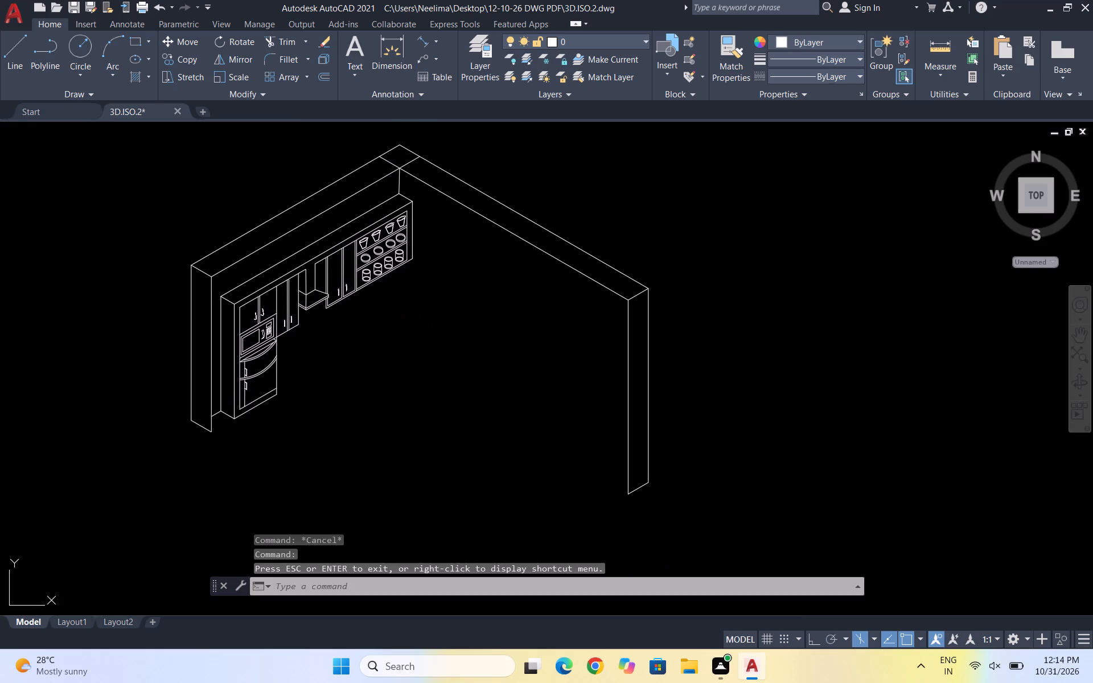
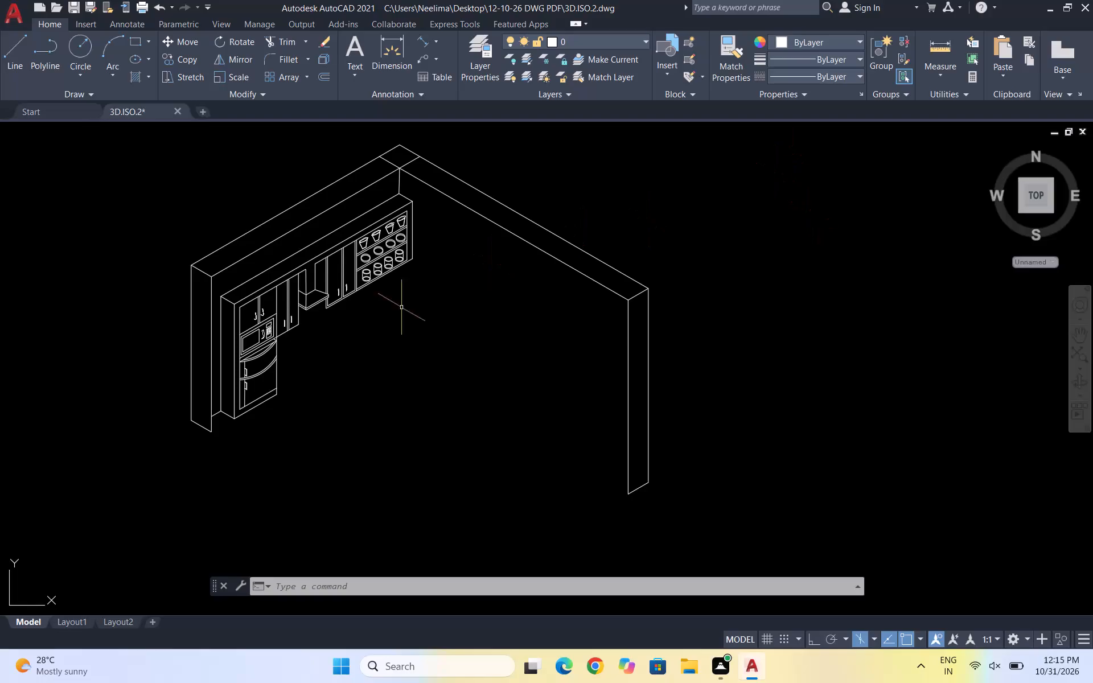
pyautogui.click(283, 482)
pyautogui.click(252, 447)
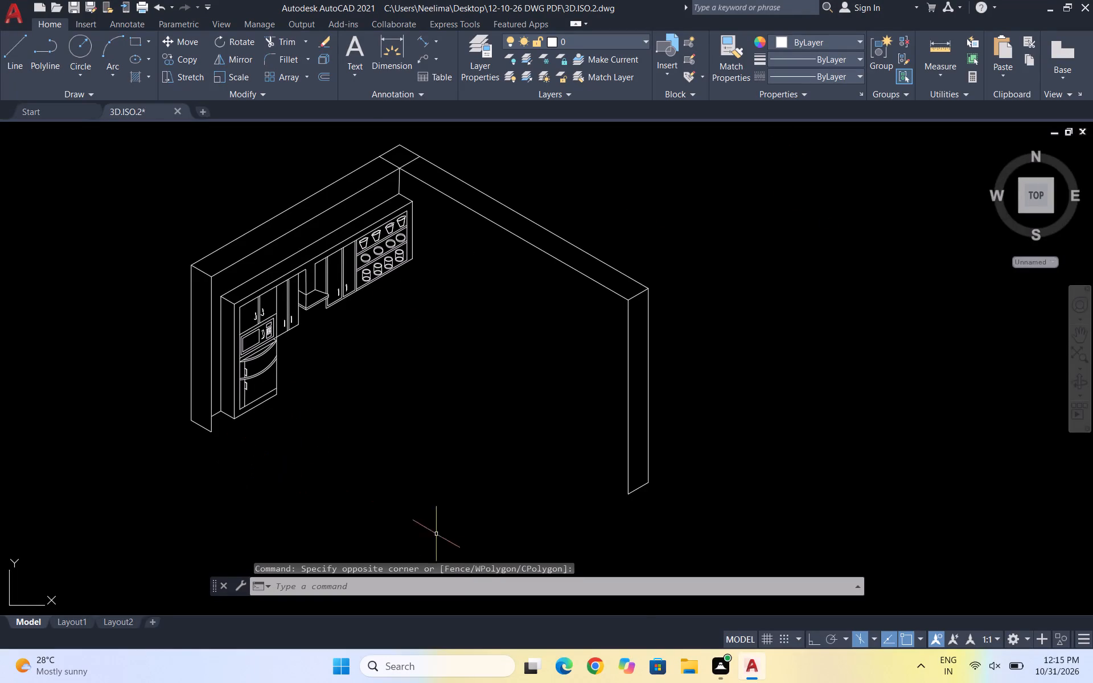
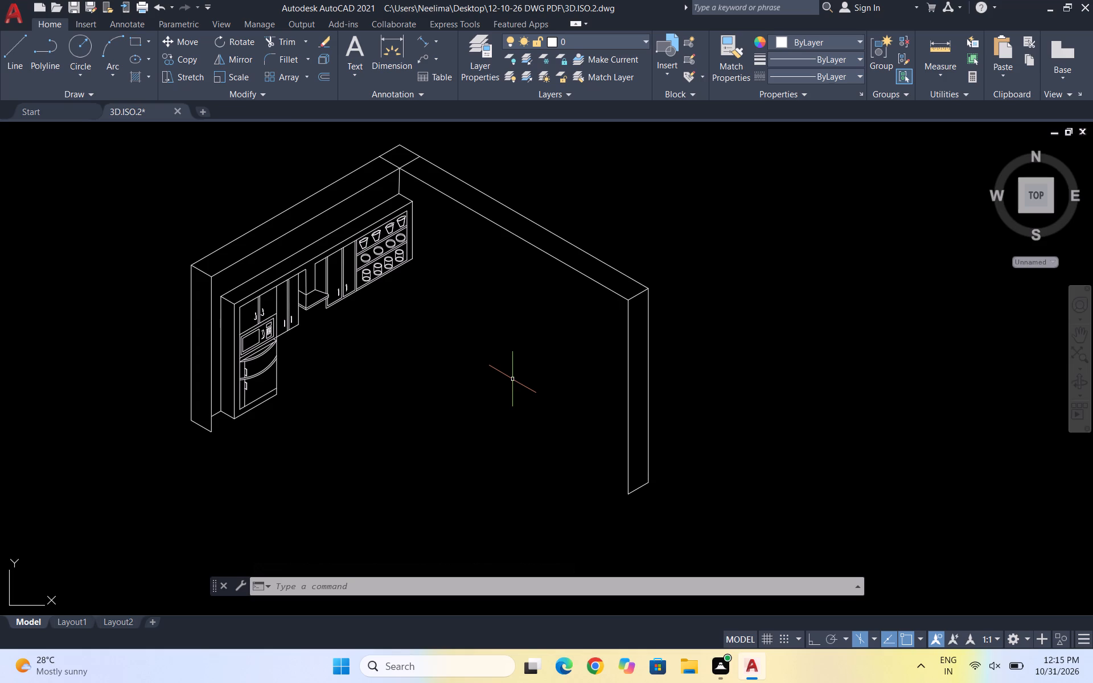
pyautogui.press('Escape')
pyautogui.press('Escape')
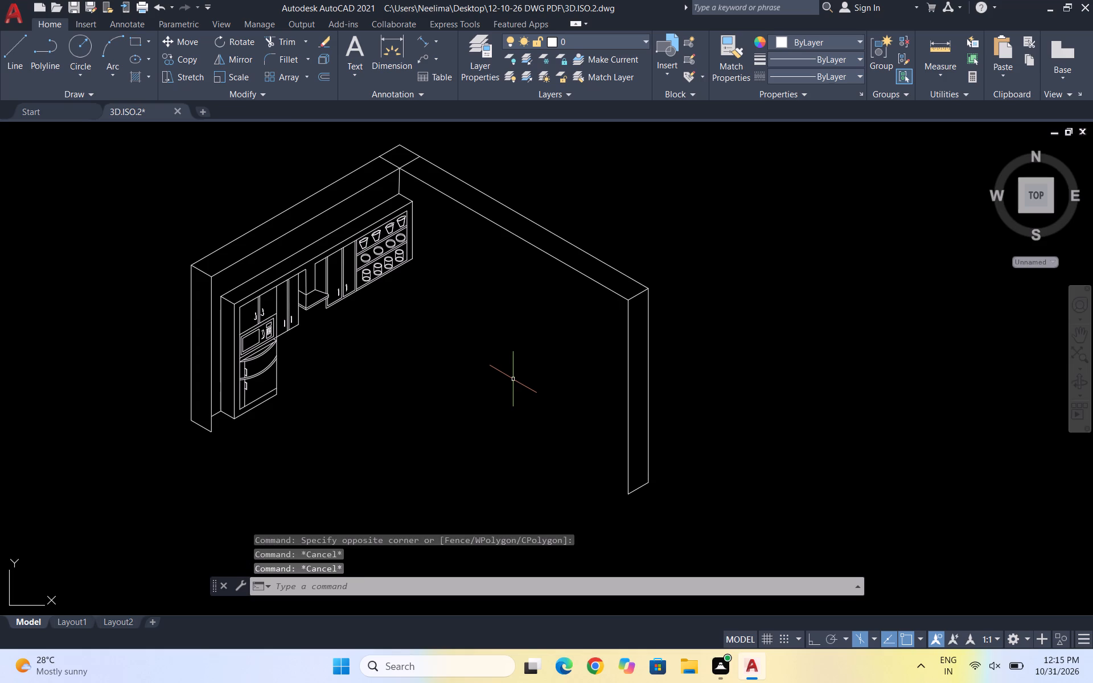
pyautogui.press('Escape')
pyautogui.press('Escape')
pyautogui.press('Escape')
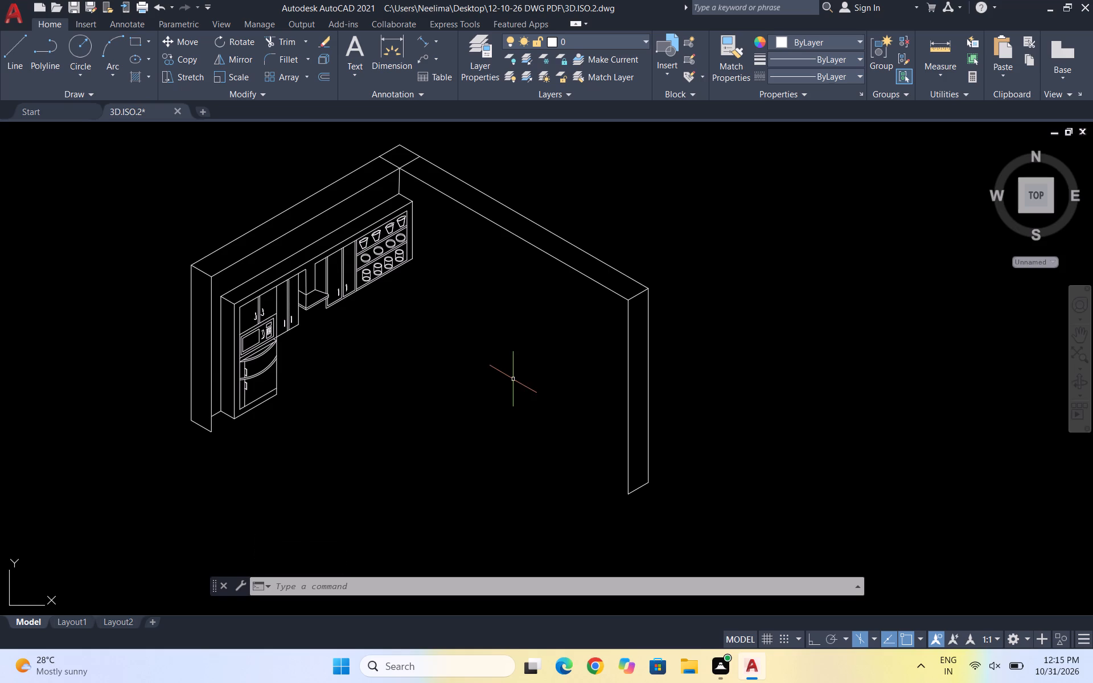
# Draw a closed four-sided isometric outline about 149 units long on the right-hand wall, beside the shelf cabinet, using ortho lines.
pyautogui.press('l')
pyautogui.press('Return')
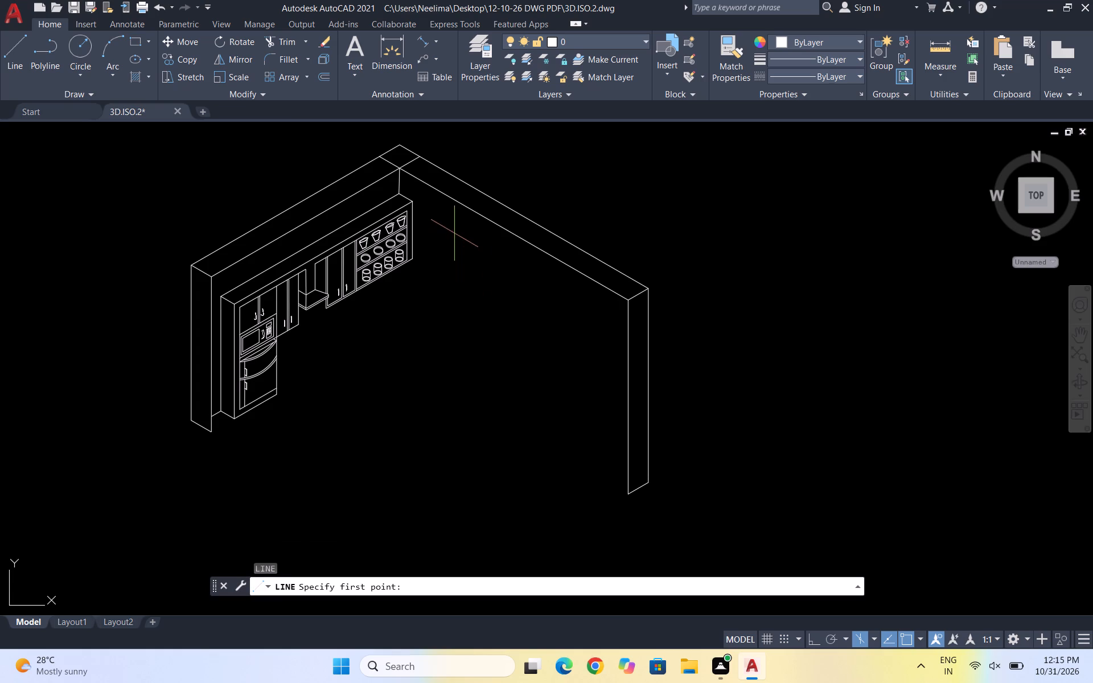
pyautogui.scroll(1, 439, 221)
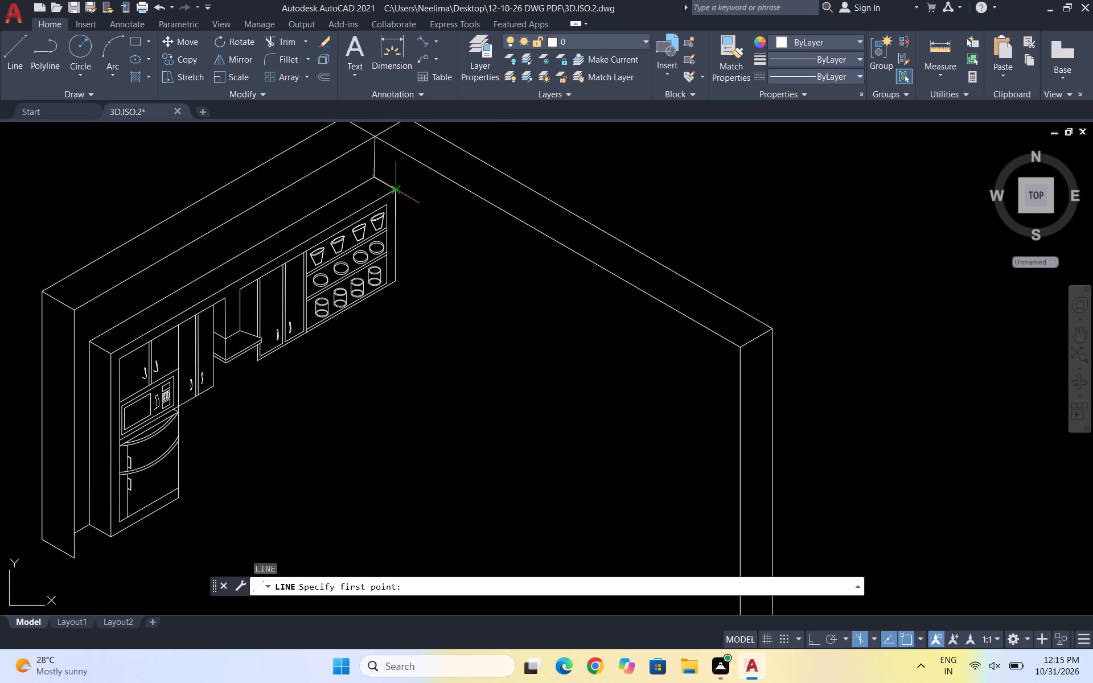
pyautogui.scroll(1, 392, 191)
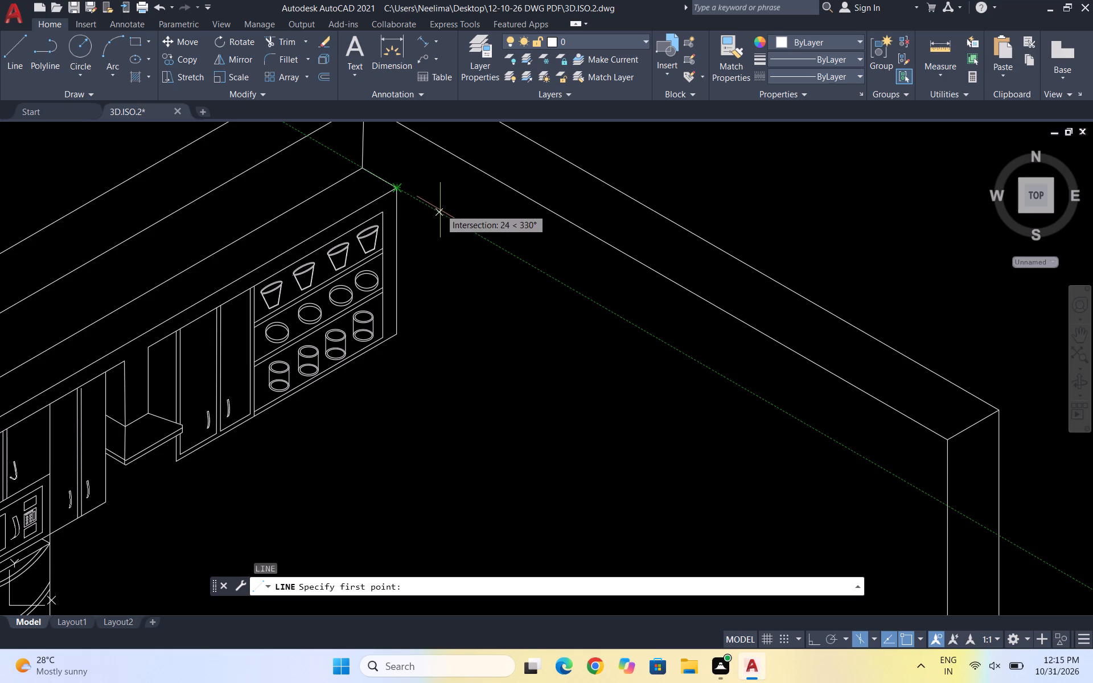
pyautogui.click(431, 208)
pyautogui.scroll(-2, 424, 214)
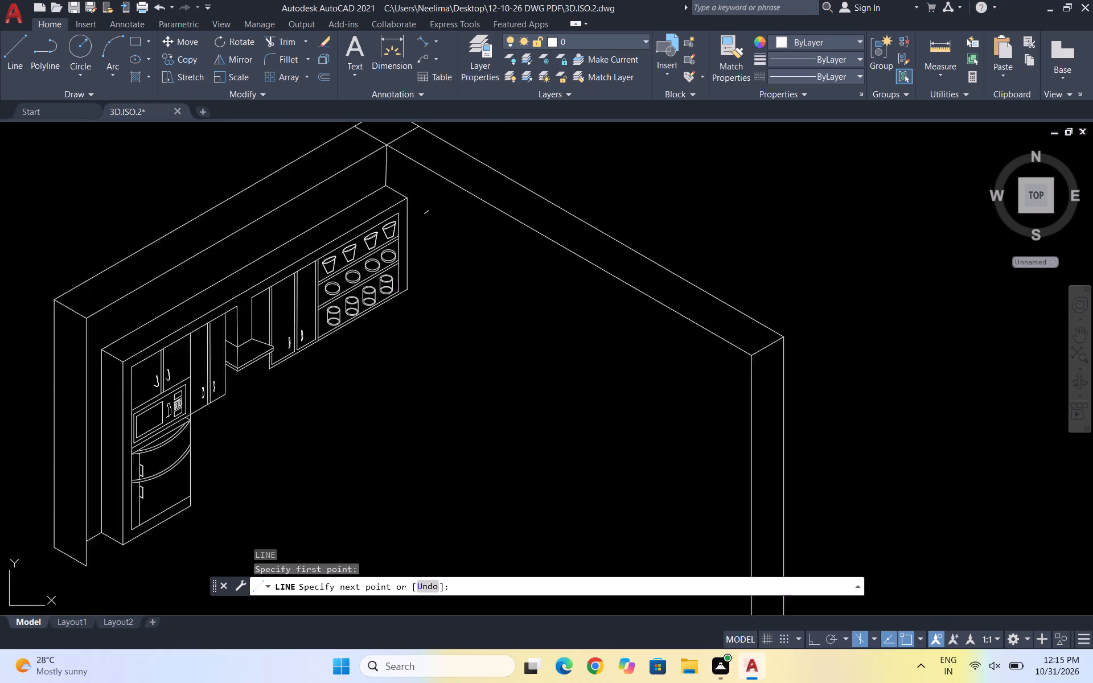
pyautogui.scroll(2, 456, 253)
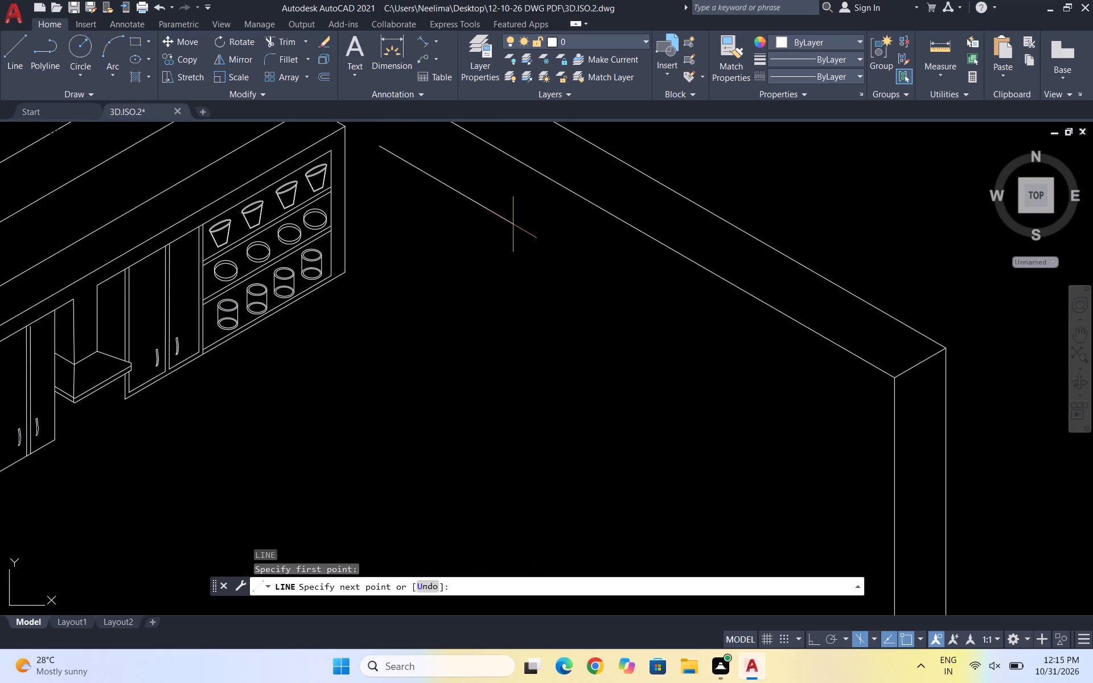
pyautogui.press('F8')
pyautogui.scroll(-2, 566, 262)
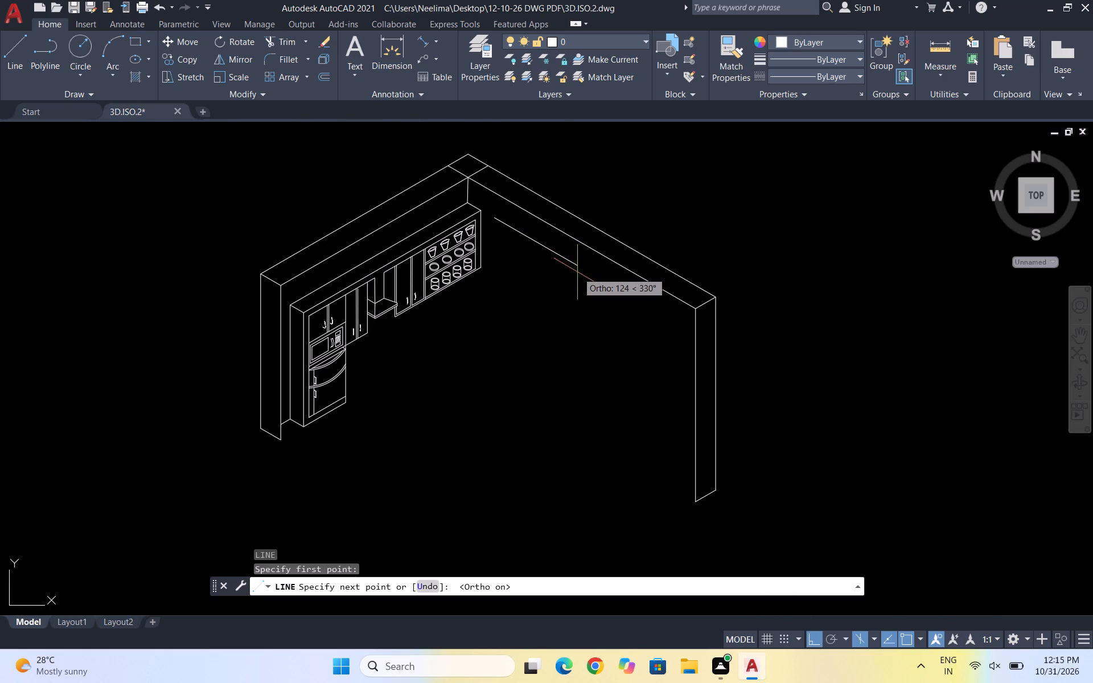
pyautogui.scroll(1, 578, 273)
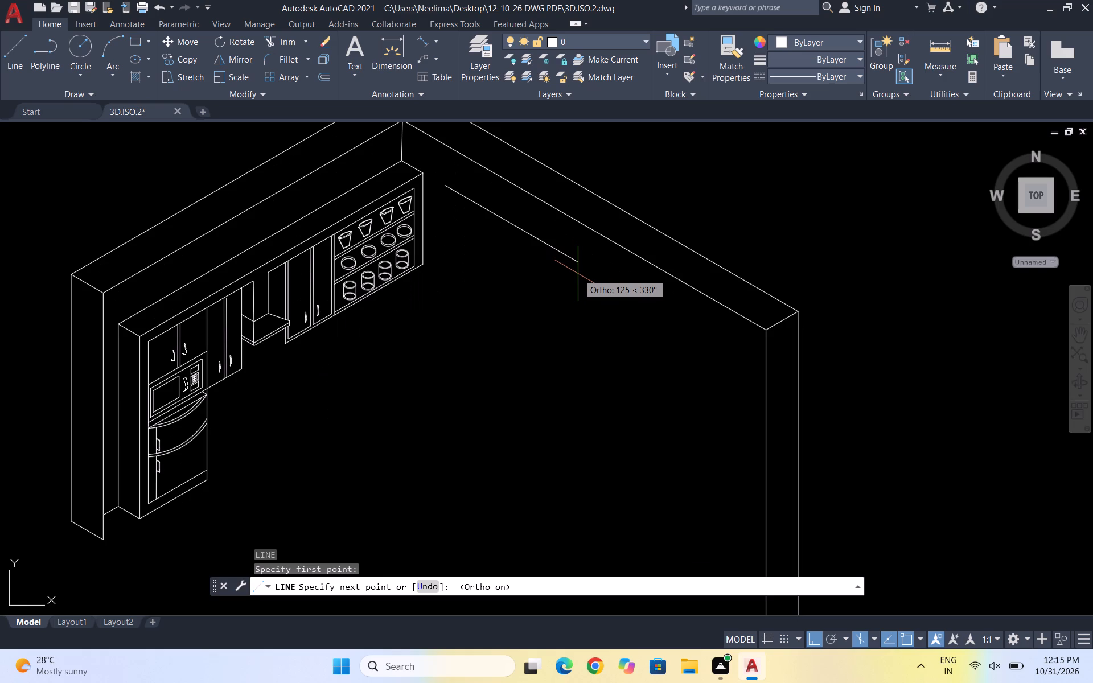
pyautogui.press('F5')
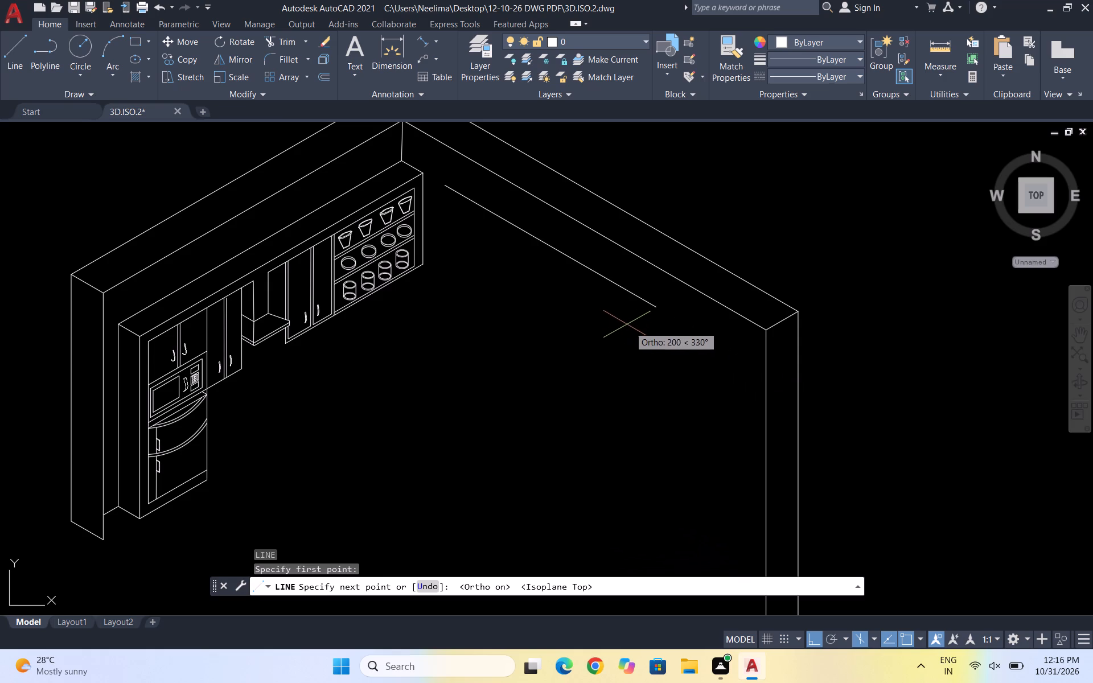
pyautogui.click(598, 281)
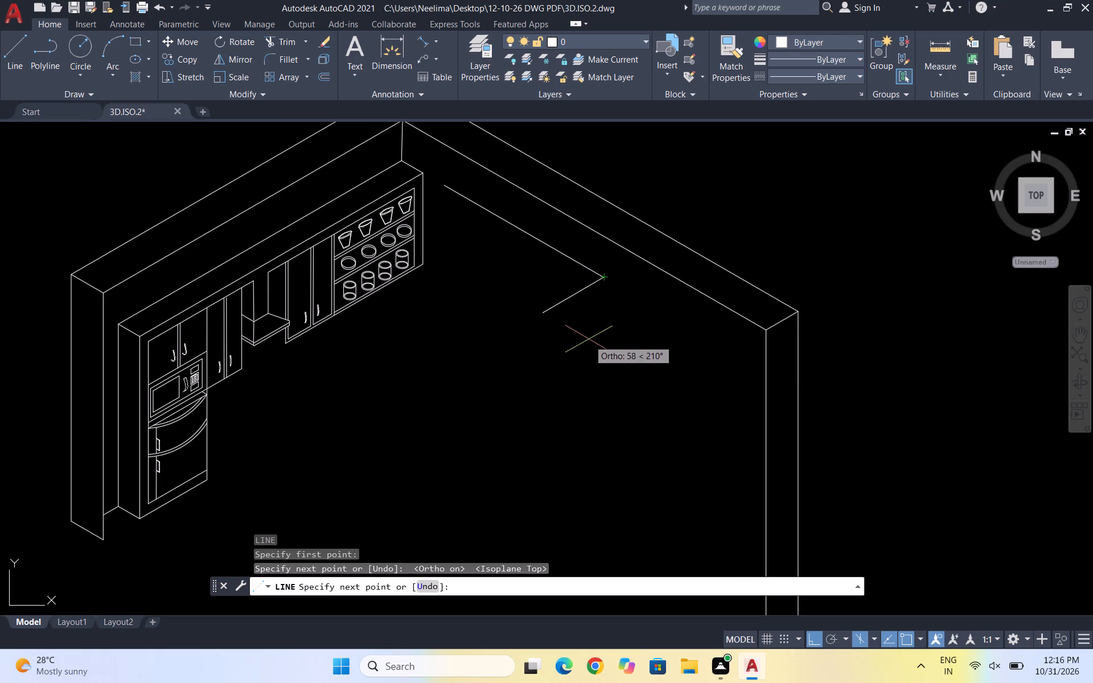
pyautogui.press('F5')
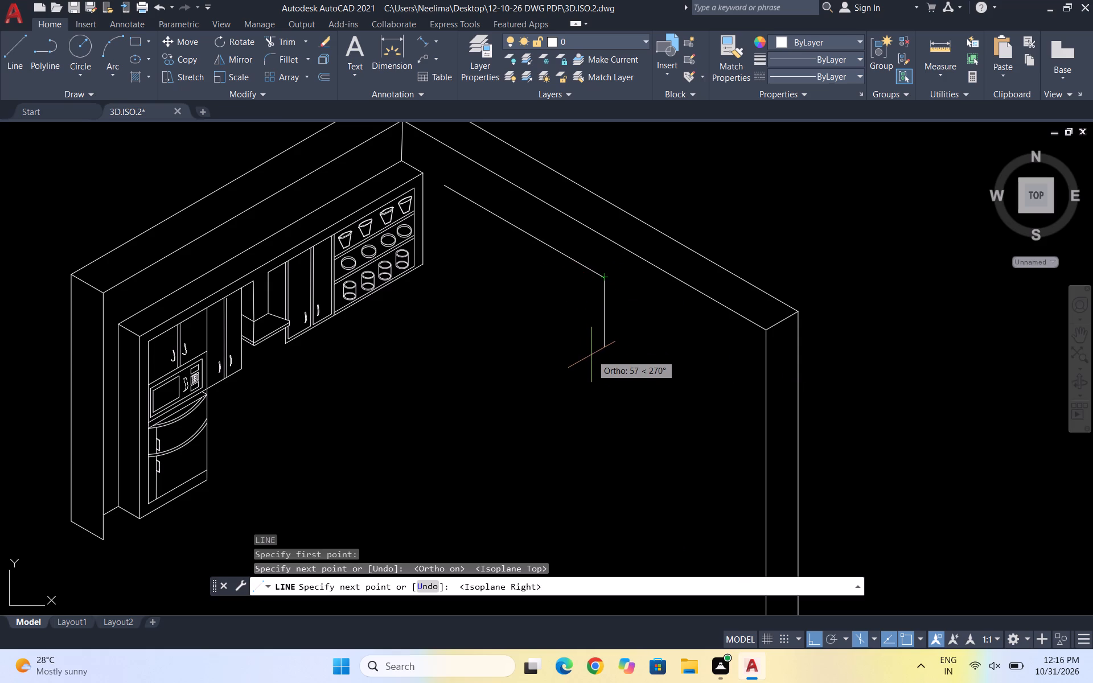
pyautogui.click(601, 367)
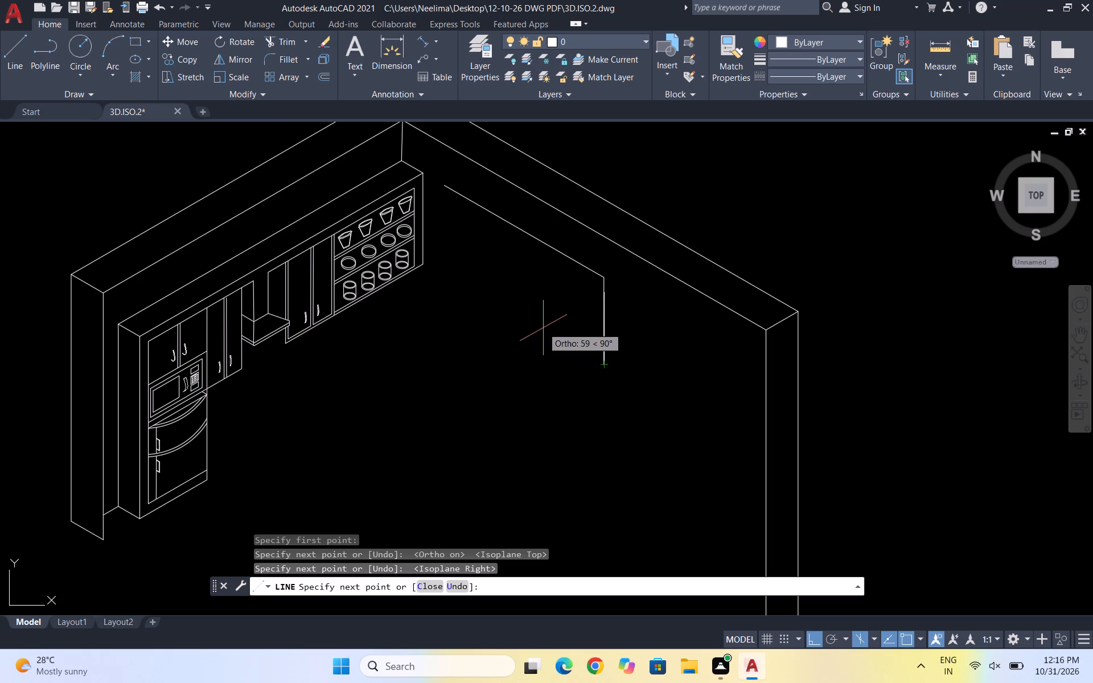
pyautogui.press('F5')
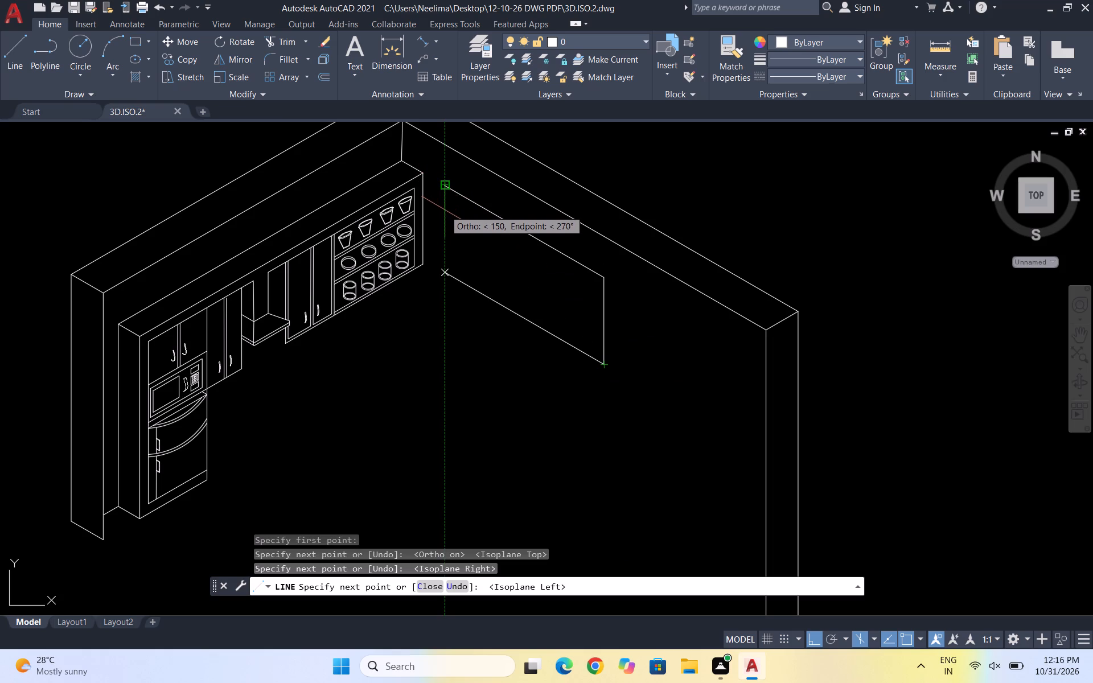
pyautogui.click(445, 210)
pyautogui.click(445, 189)
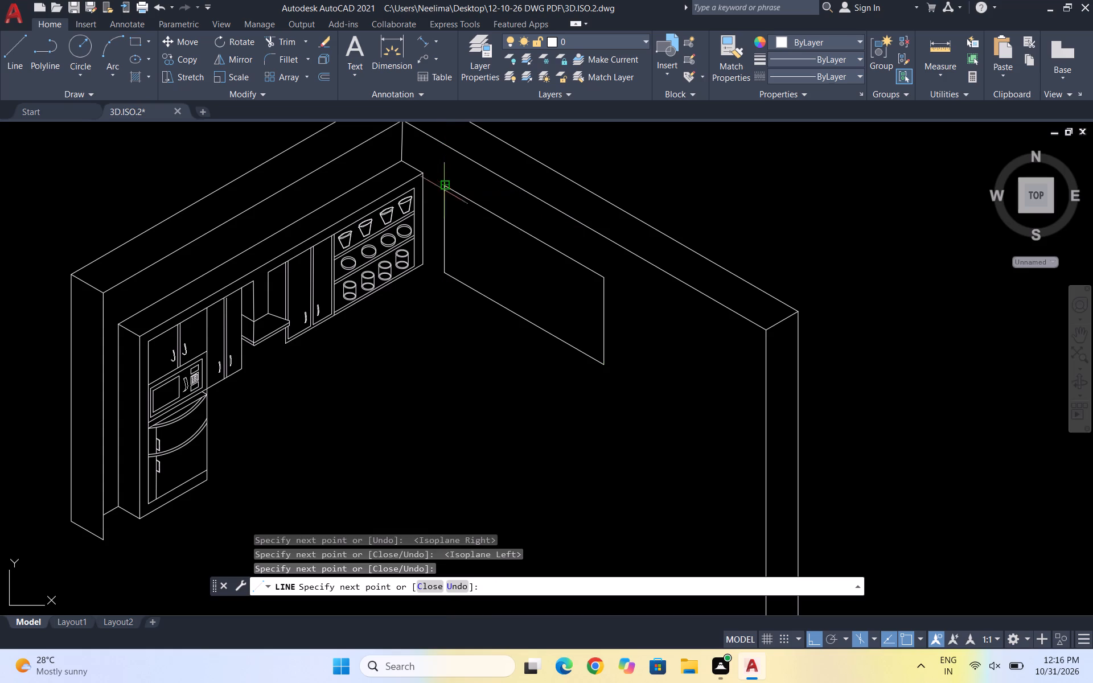
pyautogui.press('Escape')
pyautogui.press('Escape')
pyautogui.press('Escape')
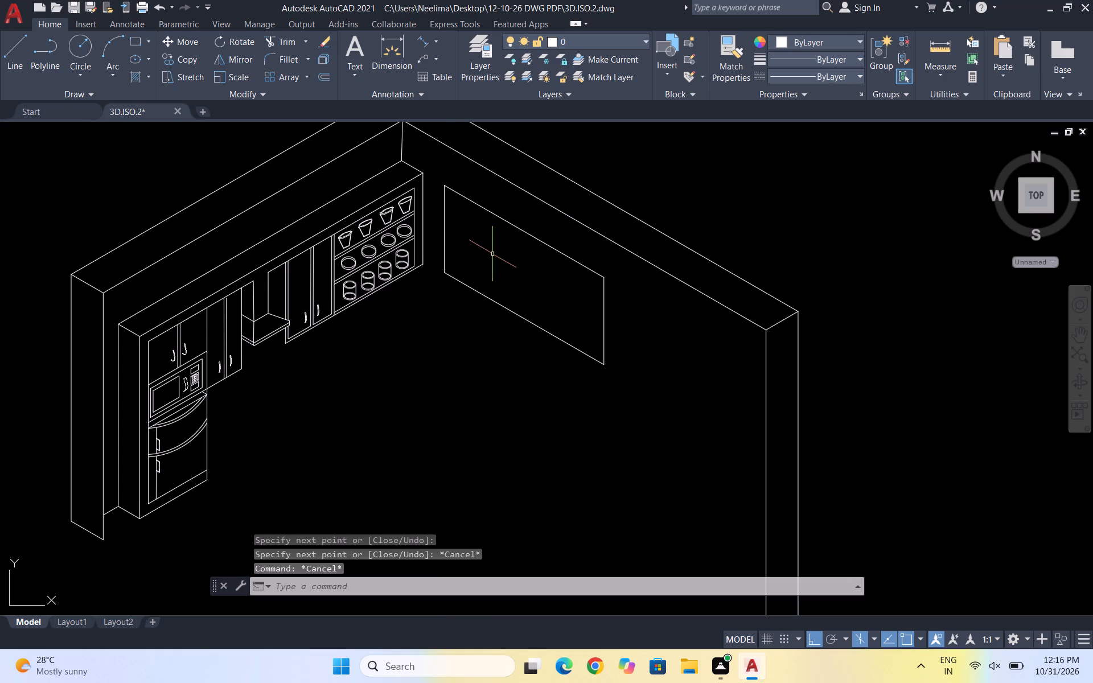
pyautogui.press('Escape')
pyautogui.press('Escape')
pyautogui.press('Escape')
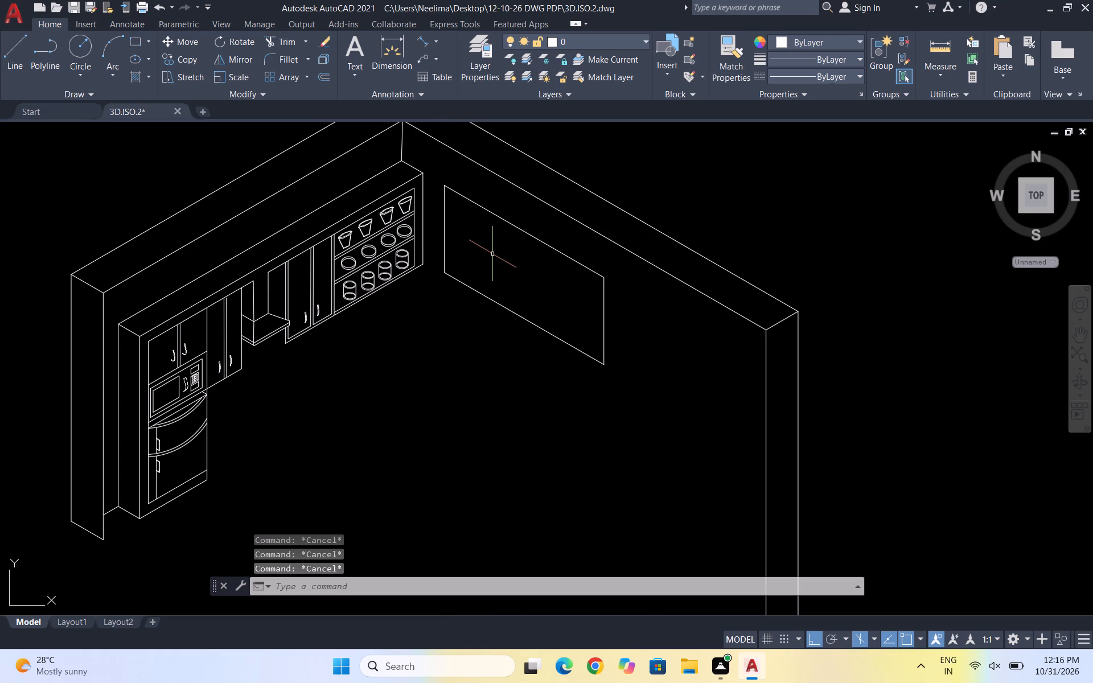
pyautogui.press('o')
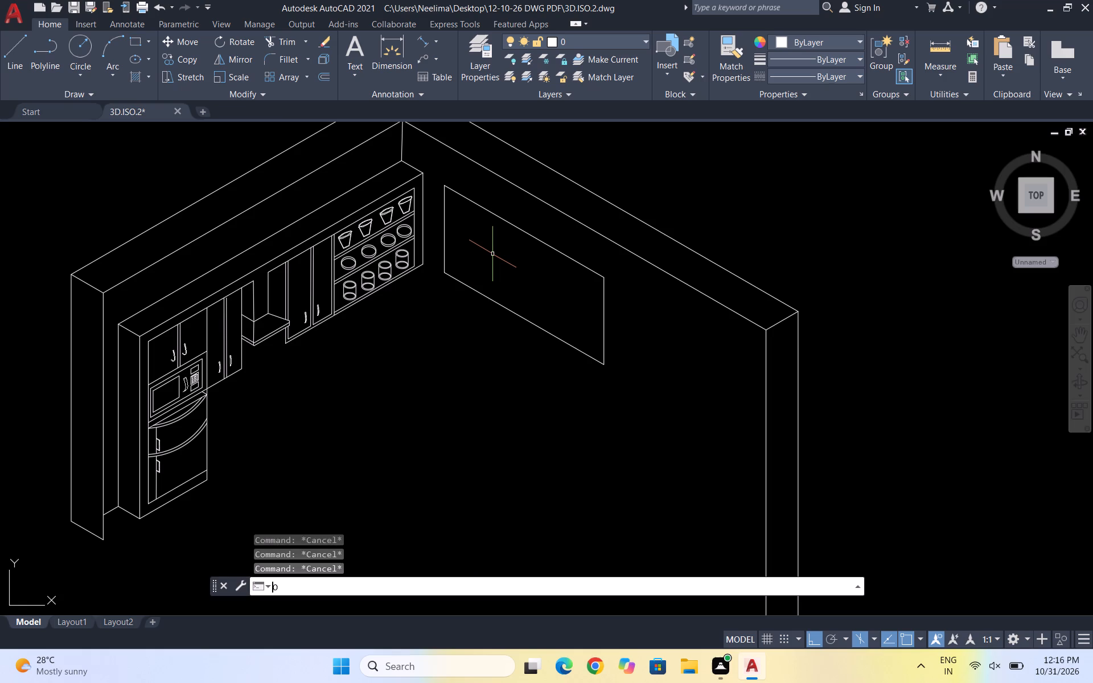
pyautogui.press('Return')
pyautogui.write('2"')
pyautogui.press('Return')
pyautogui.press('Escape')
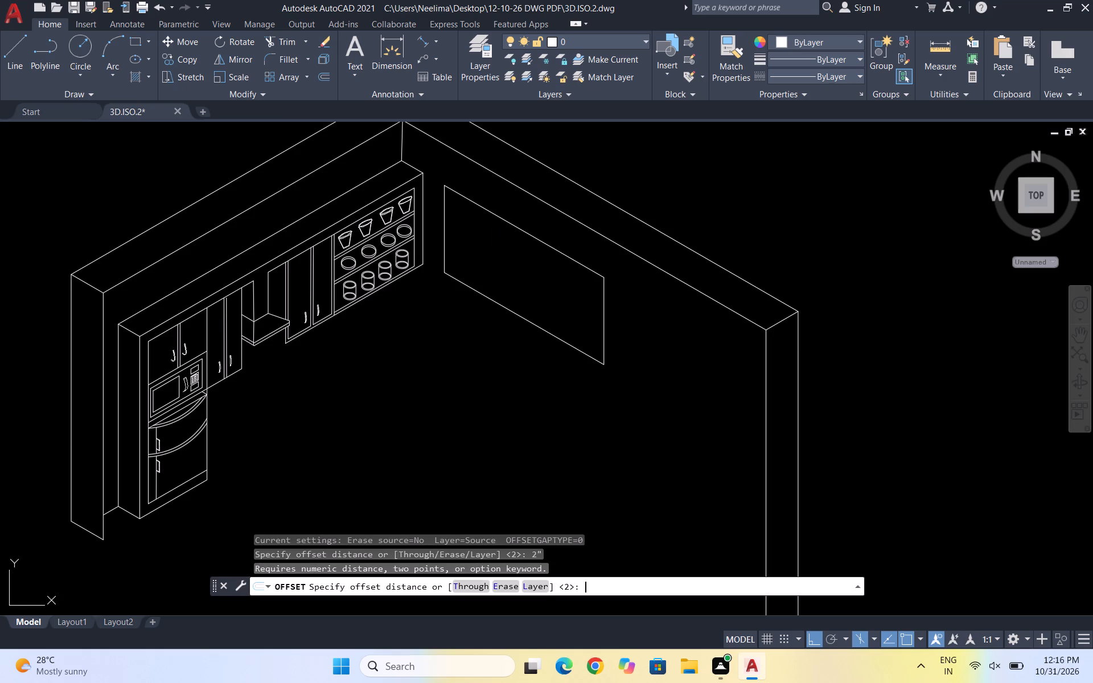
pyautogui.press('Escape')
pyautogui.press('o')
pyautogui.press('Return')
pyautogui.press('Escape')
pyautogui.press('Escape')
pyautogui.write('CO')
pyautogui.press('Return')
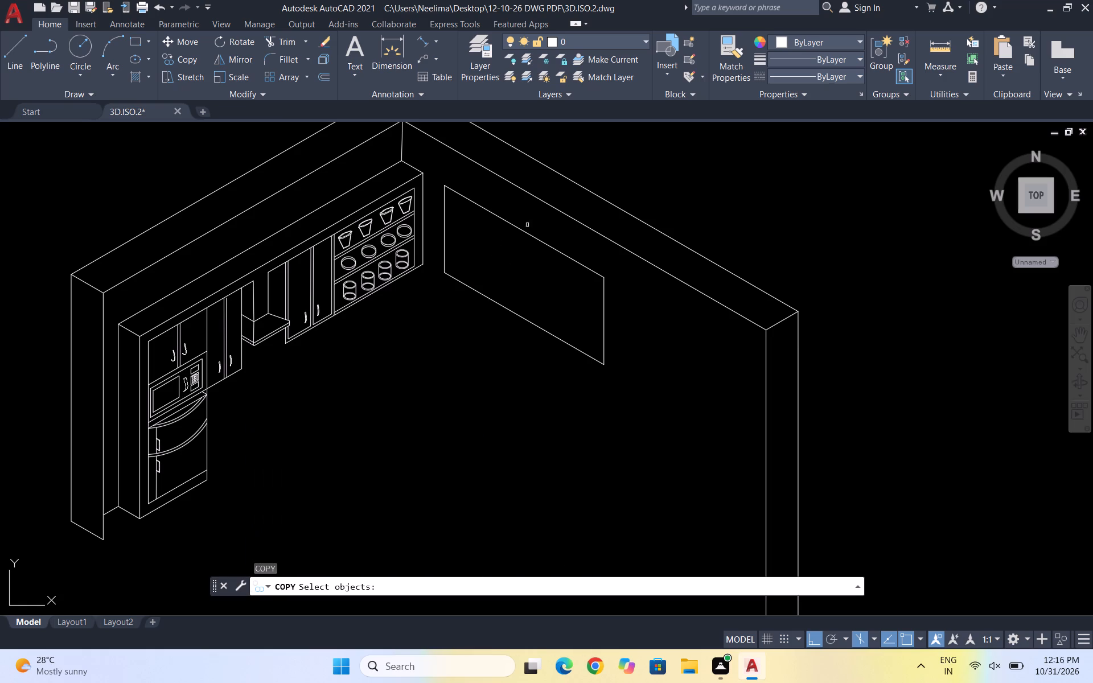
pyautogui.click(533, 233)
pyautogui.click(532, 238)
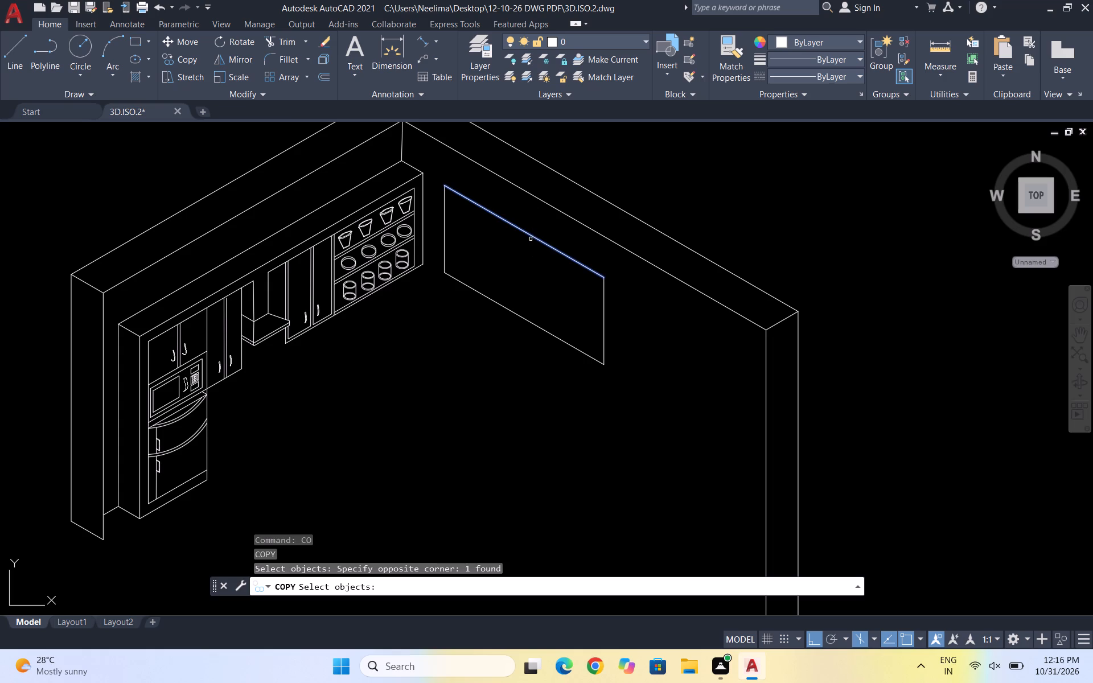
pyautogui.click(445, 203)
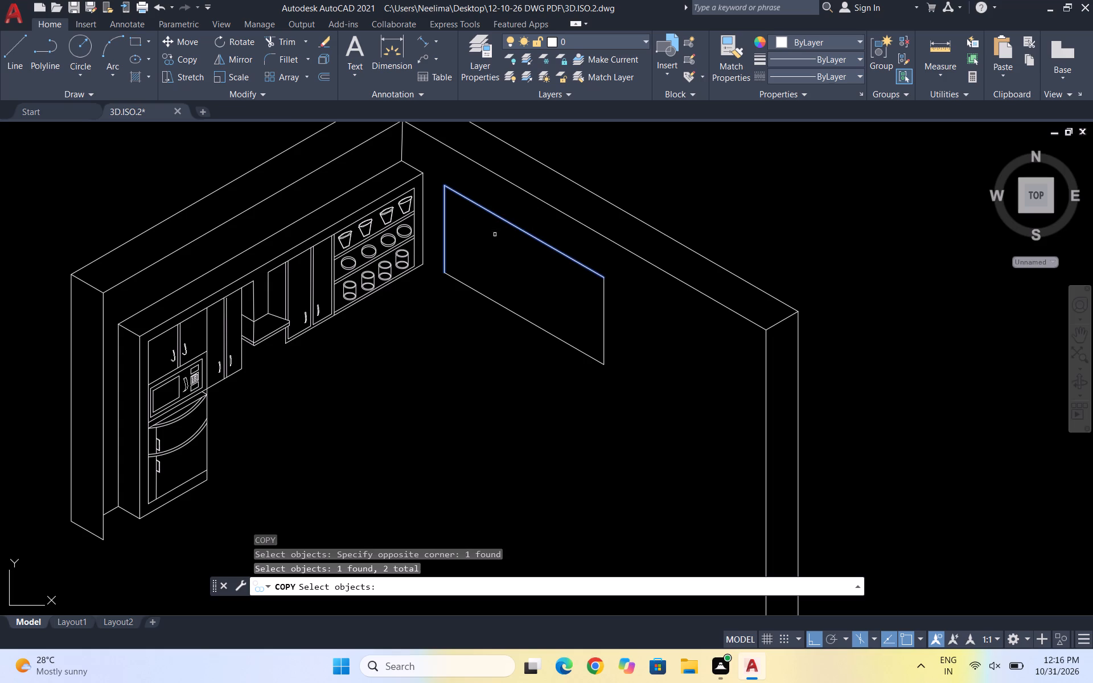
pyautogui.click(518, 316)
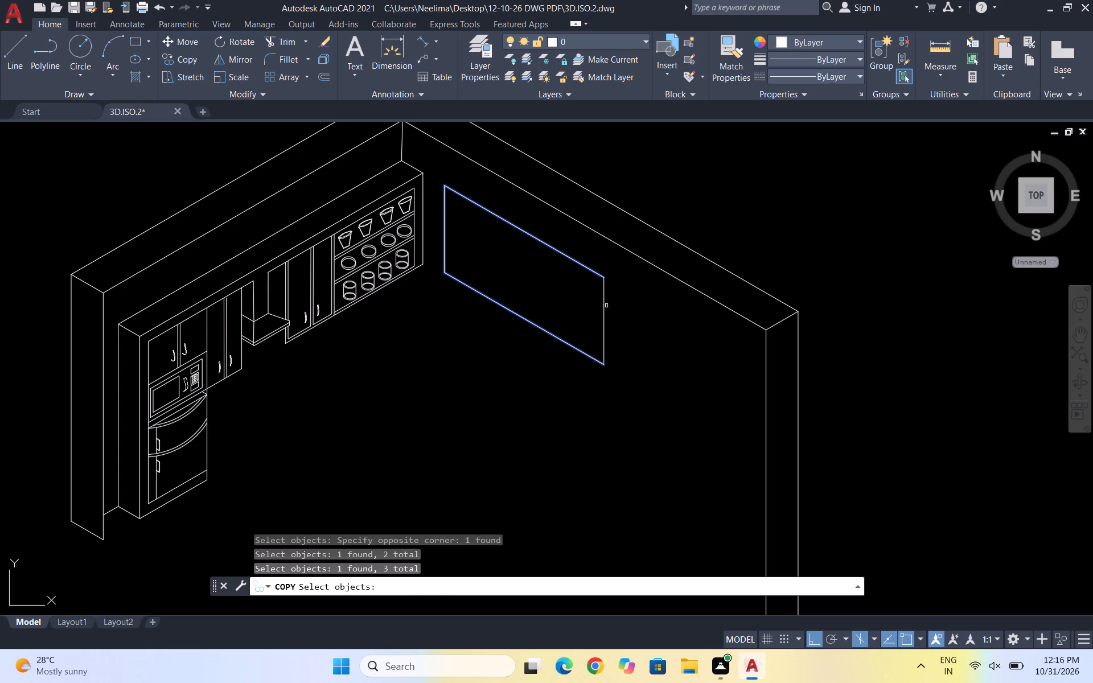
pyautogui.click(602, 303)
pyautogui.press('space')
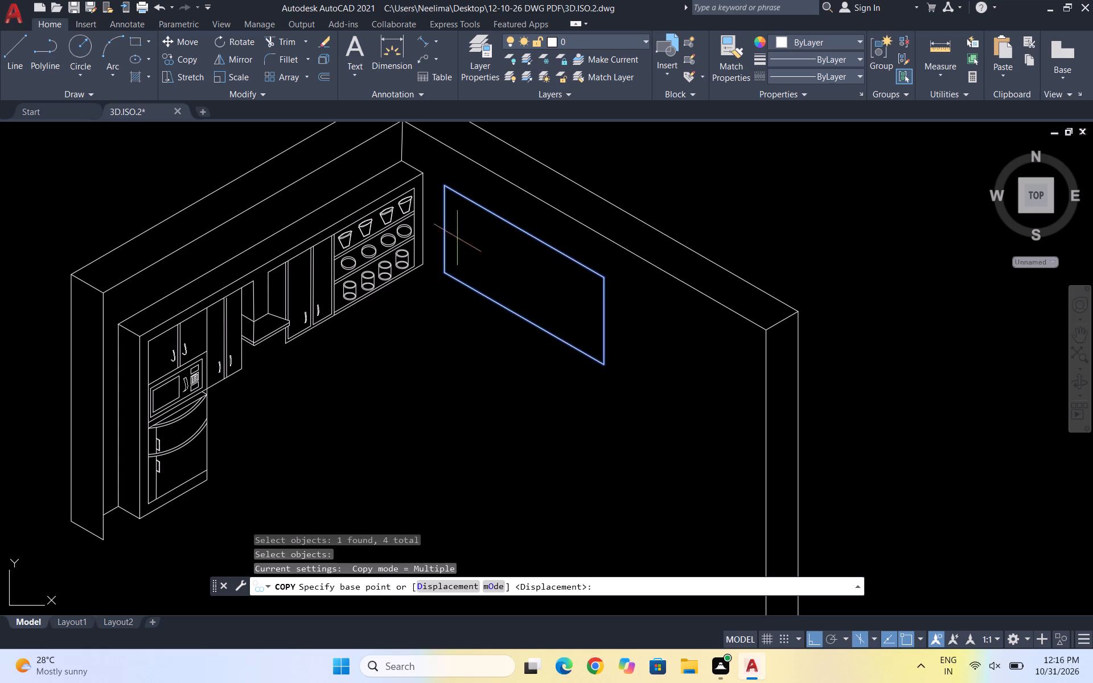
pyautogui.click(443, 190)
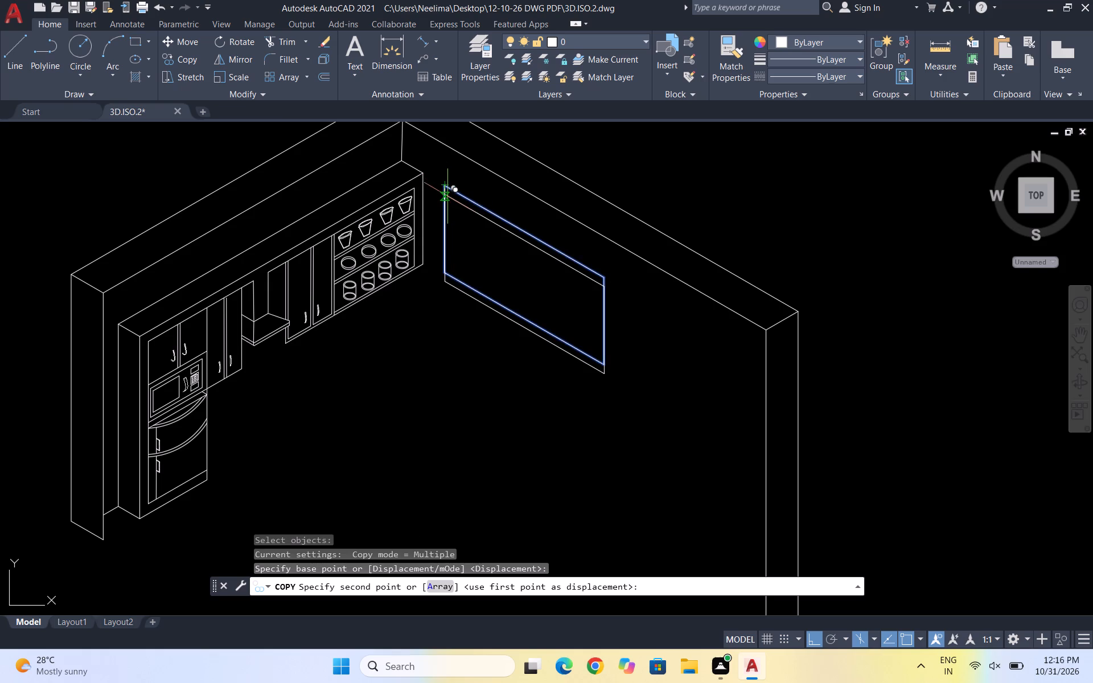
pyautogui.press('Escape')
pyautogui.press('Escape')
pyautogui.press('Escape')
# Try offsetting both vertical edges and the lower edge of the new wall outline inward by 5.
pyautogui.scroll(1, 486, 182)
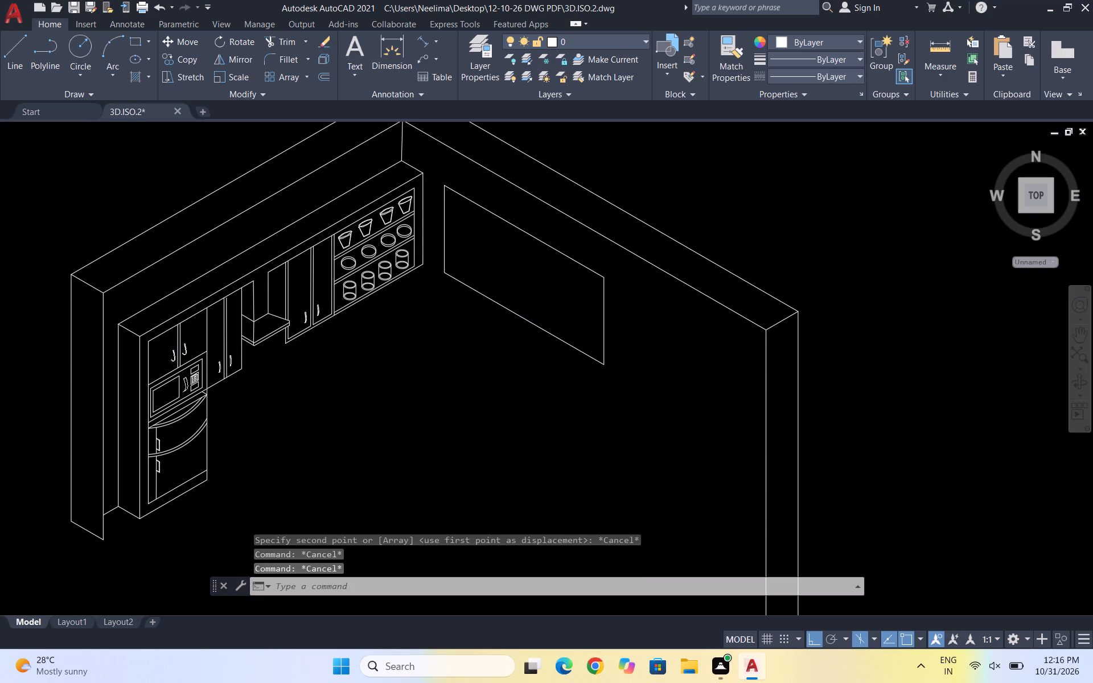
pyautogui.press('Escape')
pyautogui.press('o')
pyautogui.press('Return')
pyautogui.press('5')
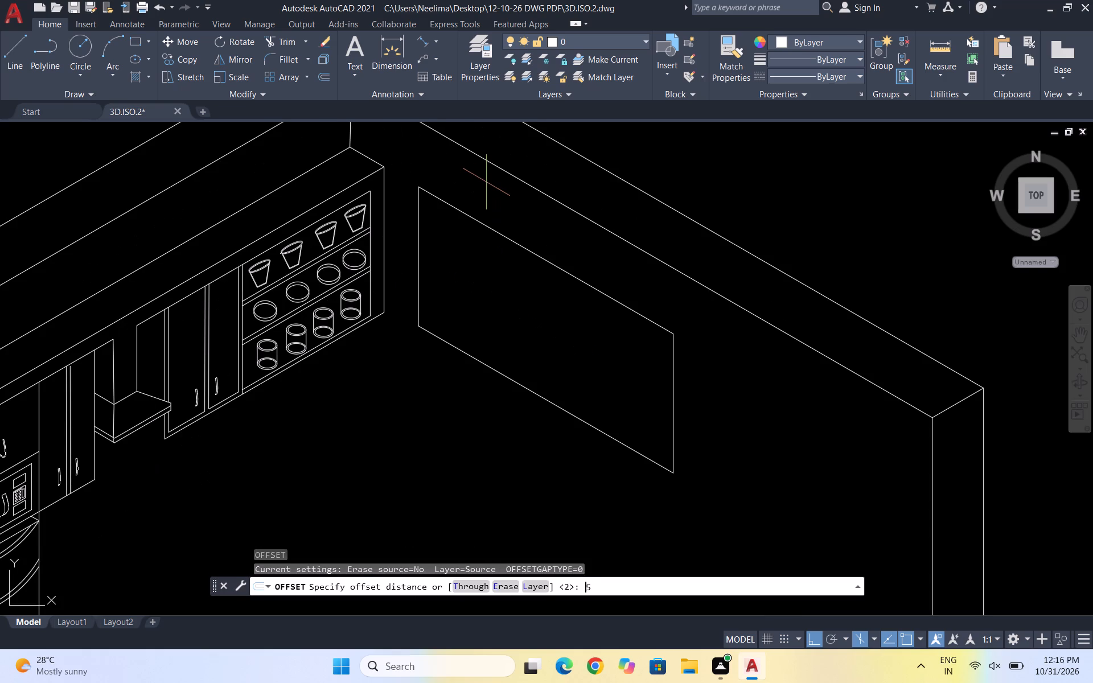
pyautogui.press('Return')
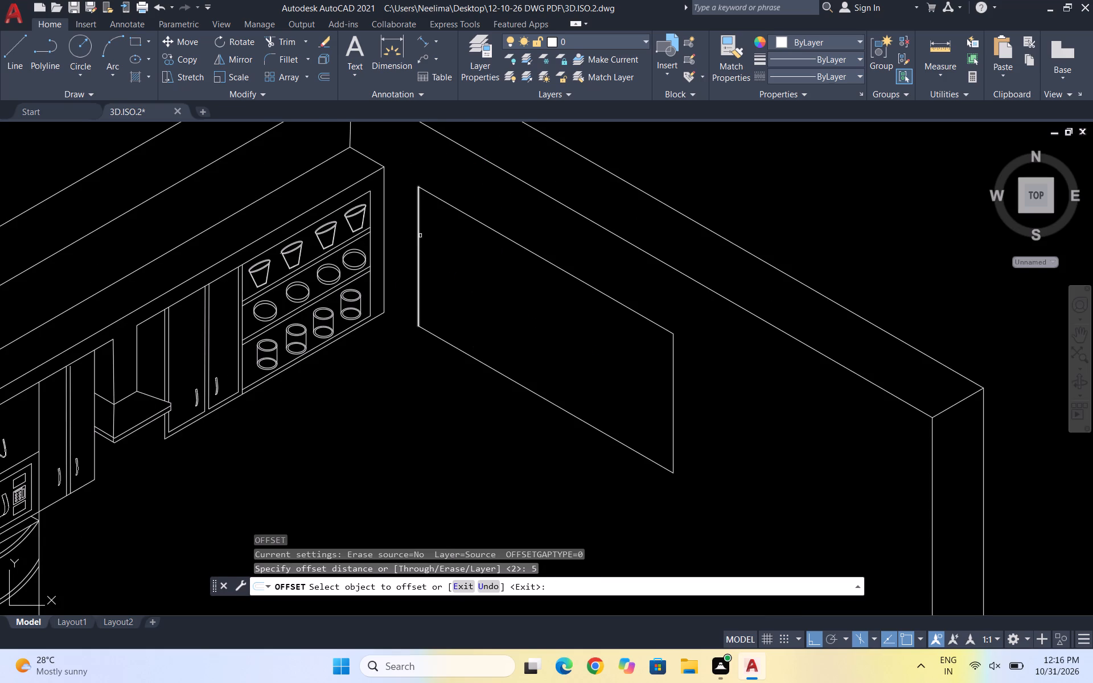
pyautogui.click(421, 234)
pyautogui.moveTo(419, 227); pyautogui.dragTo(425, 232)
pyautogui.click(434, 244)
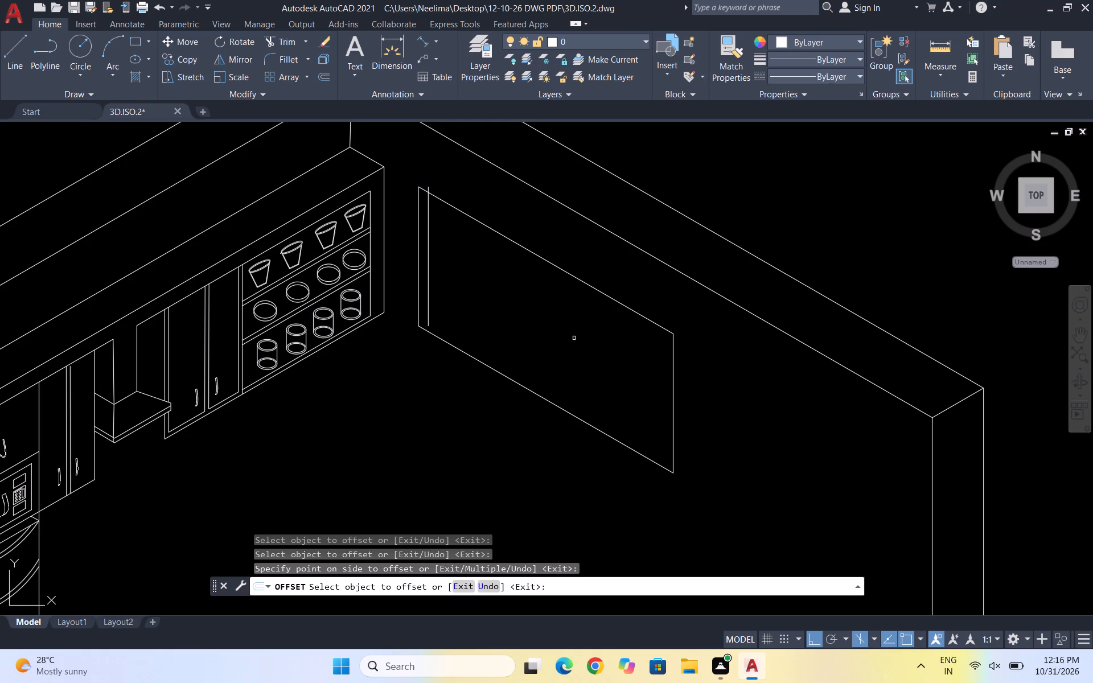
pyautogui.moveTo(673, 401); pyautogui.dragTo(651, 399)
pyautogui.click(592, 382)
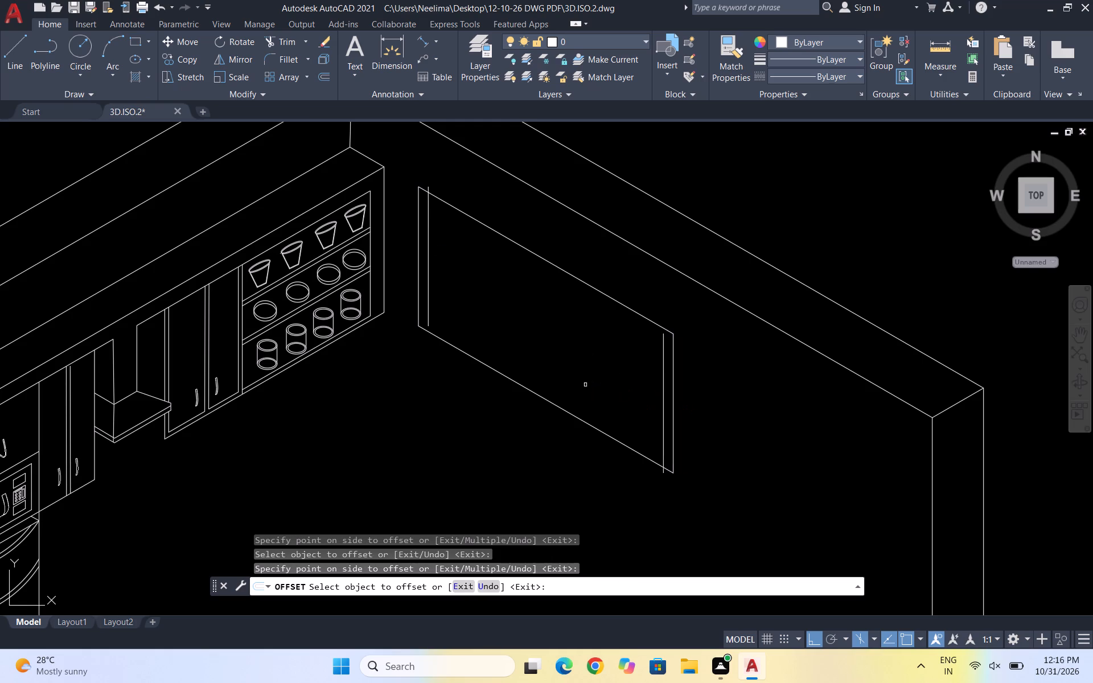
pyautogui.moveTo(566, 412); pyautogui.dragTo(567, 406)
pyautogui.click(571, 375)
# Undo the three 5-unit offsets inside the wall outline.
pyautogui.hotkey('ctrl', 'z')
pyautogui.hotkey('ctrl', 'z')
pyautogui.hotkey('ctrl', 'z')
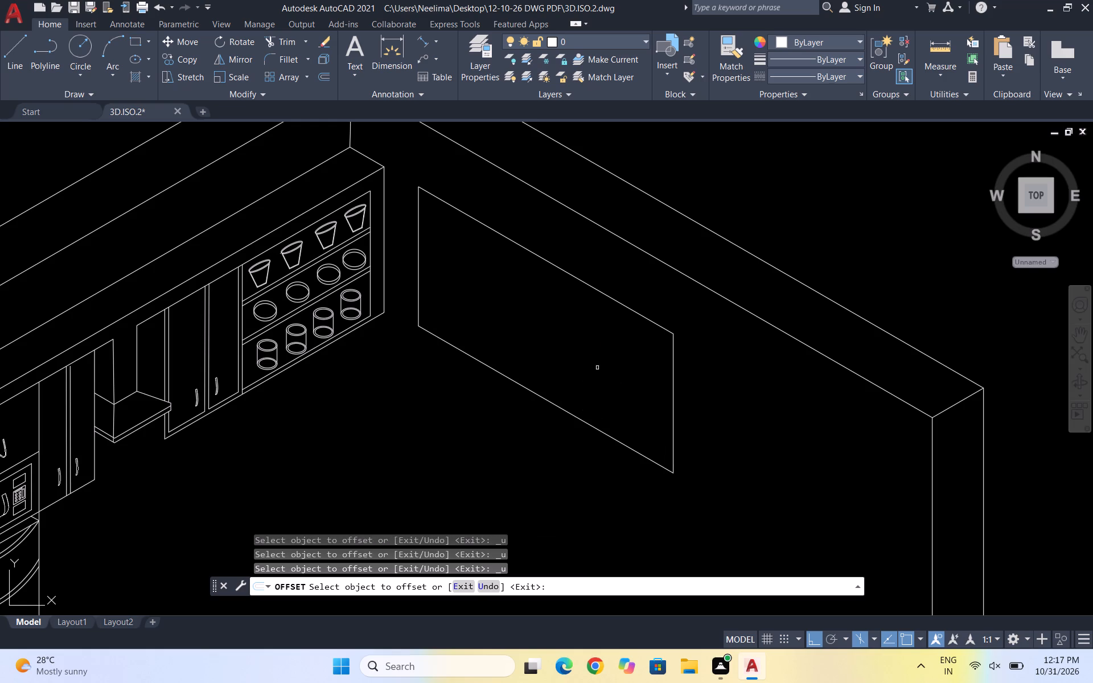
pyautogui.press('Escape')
# Offset all four edges of the right-hand wall outline inward by 2 to form a frame.
pyautogui.press('o')
pyautogui.press('Return')
pyautogui.press('2')
pyautogui.press('Return')
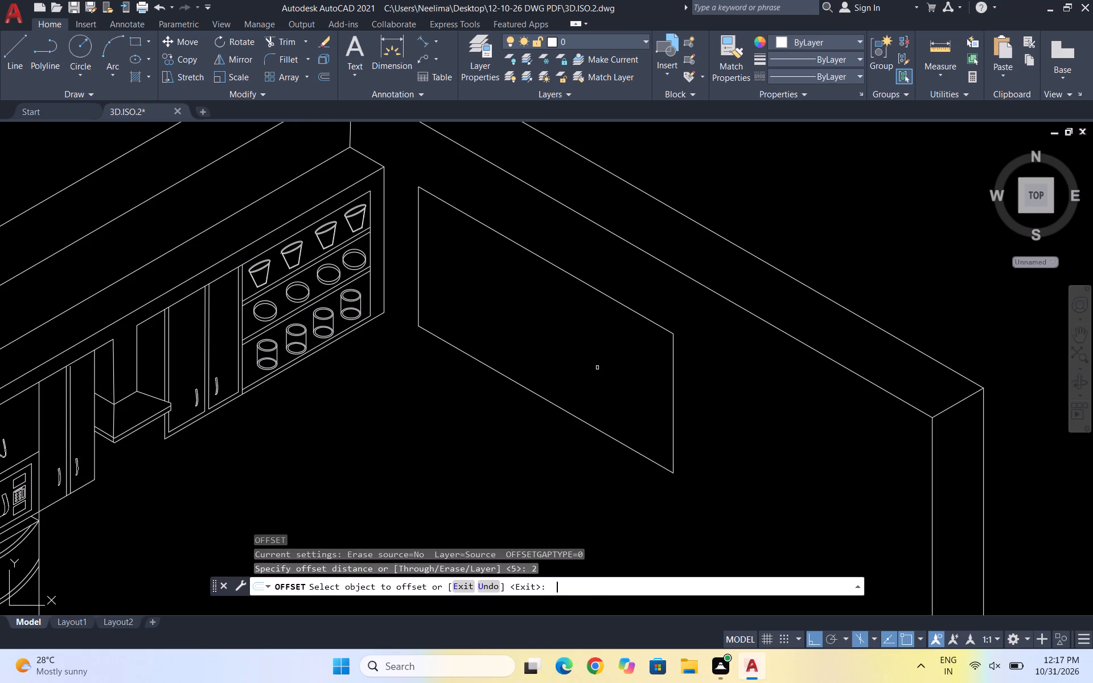
pyautogui.moveTo(418, 223); pyautogui.dragTo(426, 224)
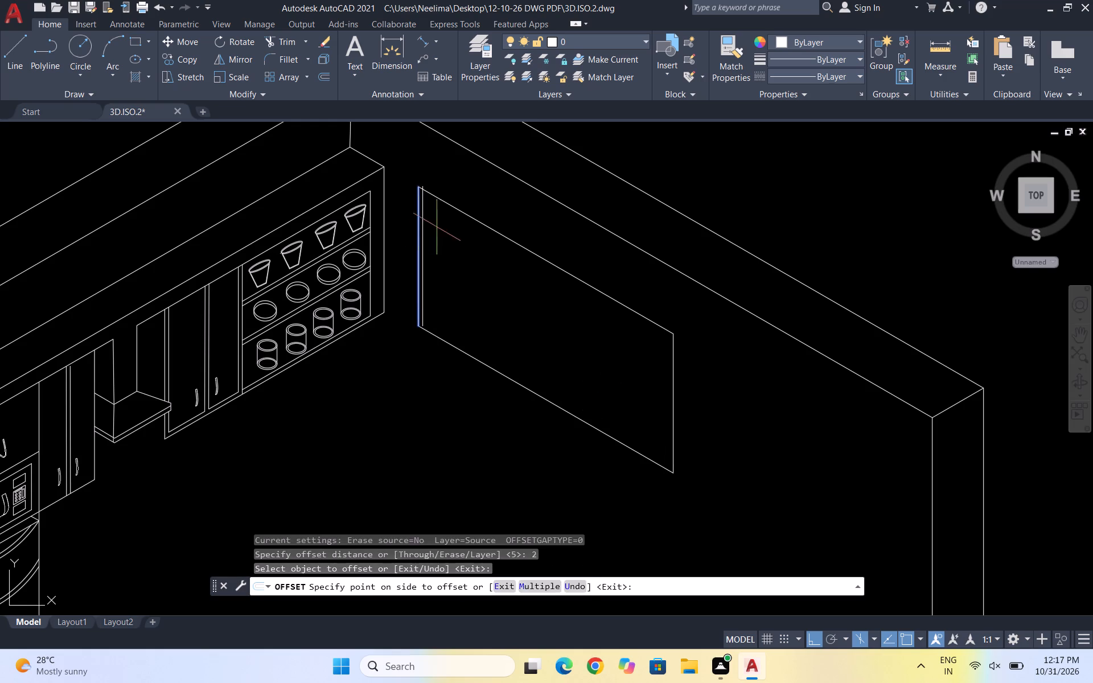
pyautogui.click(441, 227)
pyautogui.moveTo(475, 217); pyautogui.dragTo(473, 225)
pyautogui.click(462, 237)
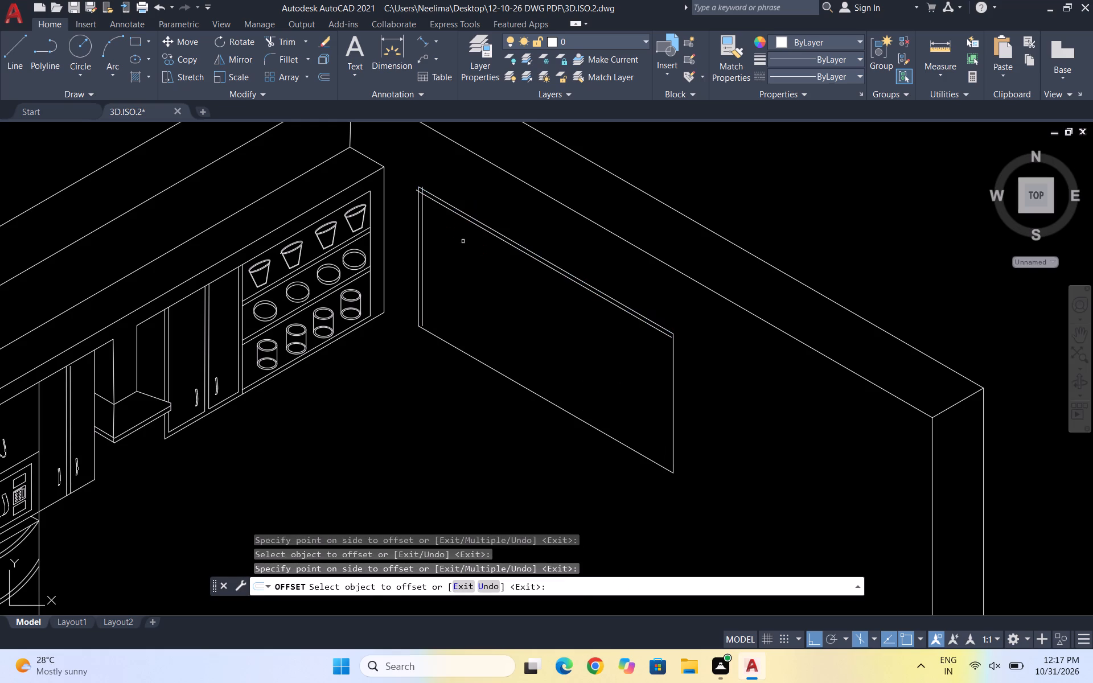
pyautogui.moveTo(673, 356); pyautogui.dragTo(652, 356)
pyautogui.click(629, 356)
pyautogui.click(584, 415)
pyautogui.moveTo(586, 422); pyautogui.dragTo(598, 411)
pyautogui.click(611, 396)
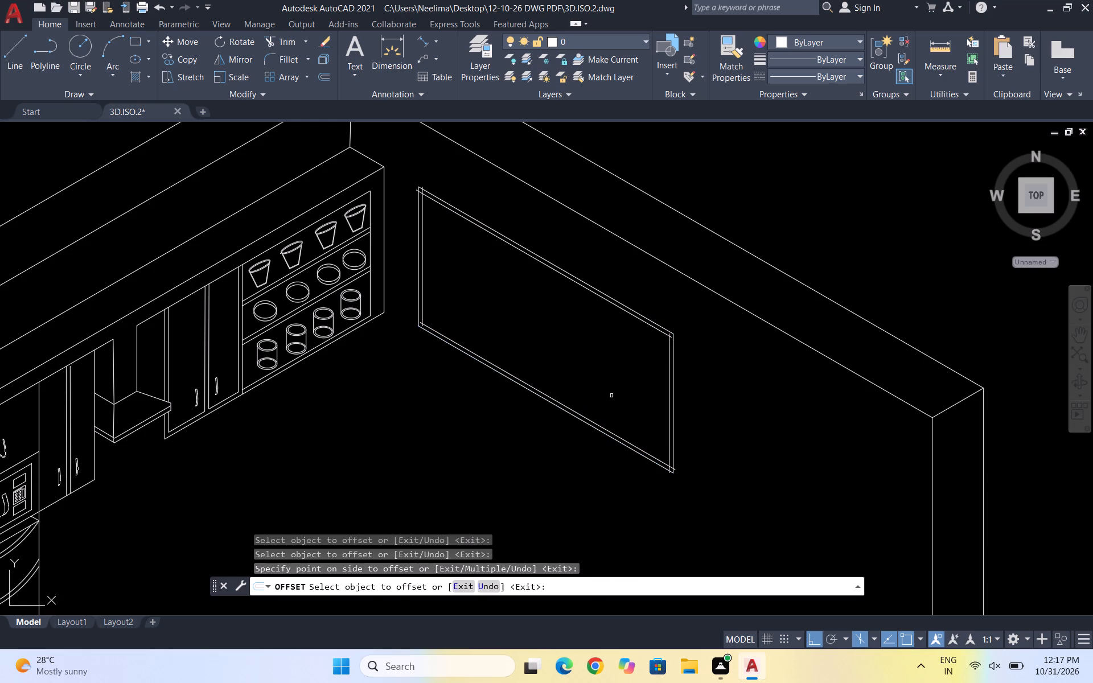
pyautogui.press('Escape')
pyautogui.press('Escape')
pyautogui.press('Escape')
pyautogui.press('Escape')
pyautogui.press('Escape')
pyautogui.press('Escape')
pyautogui.press('Escape')
pyautogui.press('Escape')
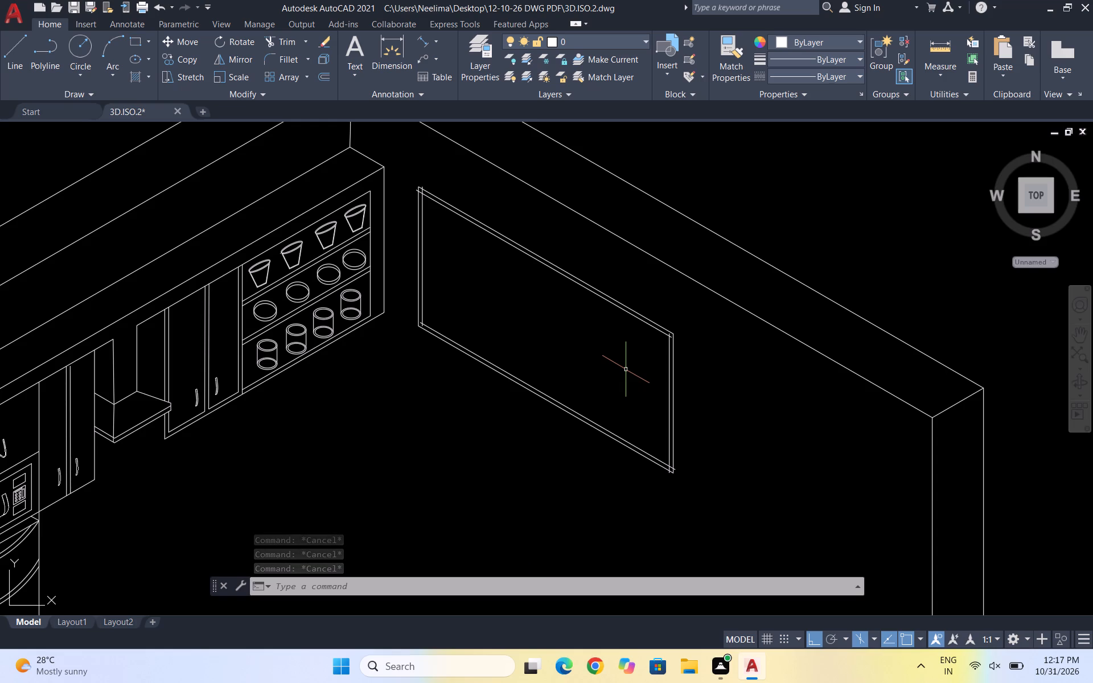
pyautogui.press('Escape')
pyautogui.press('Escape')
pyautogui.press('Escape')
pyautogui.press('Escape')
pyautogui.press('Escape')
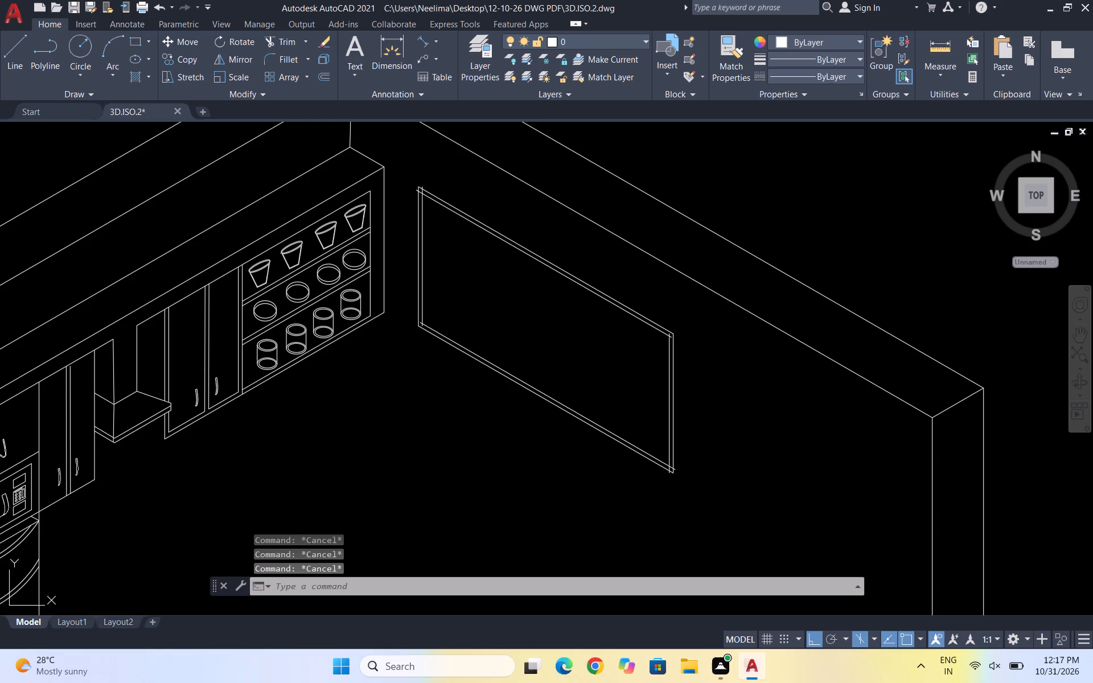
pyautogui.press('Escape')
# Trim the overlapping inner line ends at the frame's upper corner nearest the shelf cabinet.
pyautogui.write('TR')
pyautogui.press('Return')
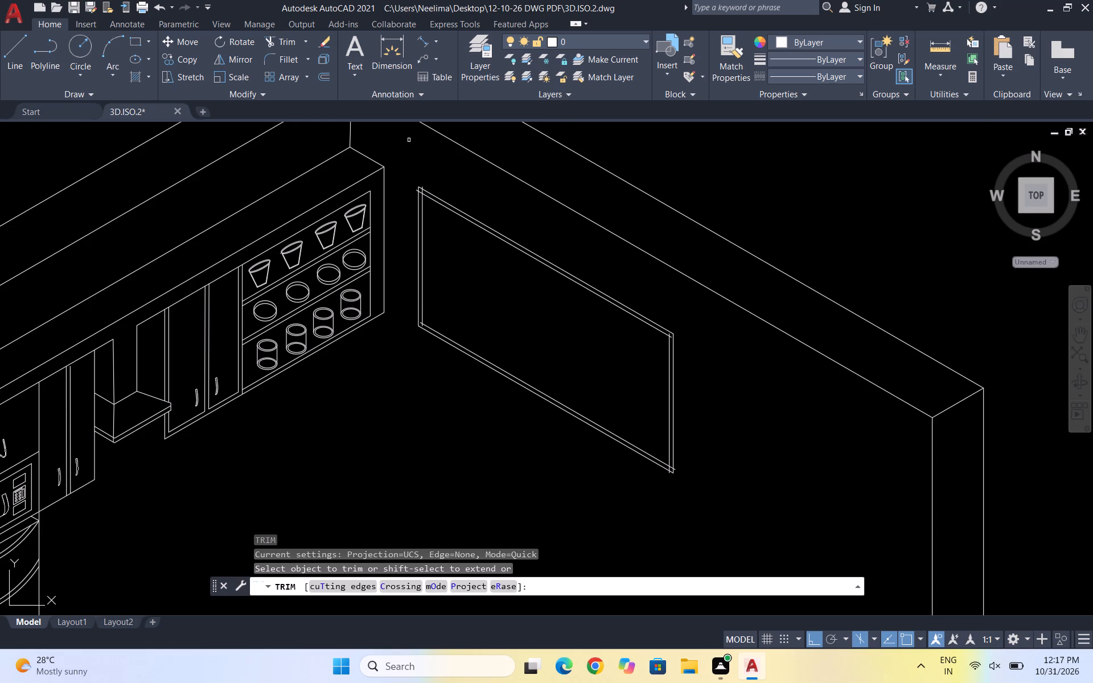
pyautogui.scroll(3, 410, 141)
pyautogui.scroll(2, 442, 360)
pyautogui.scroll(3, 504, 296)
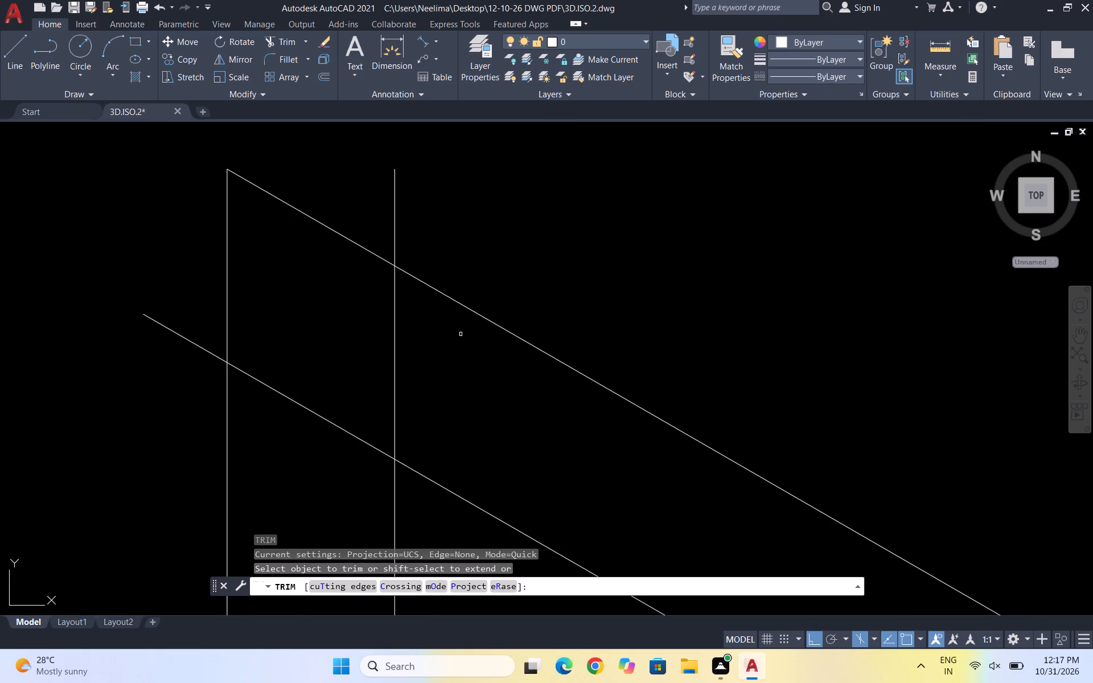
pyautogui.moveTo(414, 349); pyautogui.dragTo(407, 352)
pyautogui.moveTo(283, 434); pyautogui.dragTo(295, 418)
pyautogui.click(400, 186)
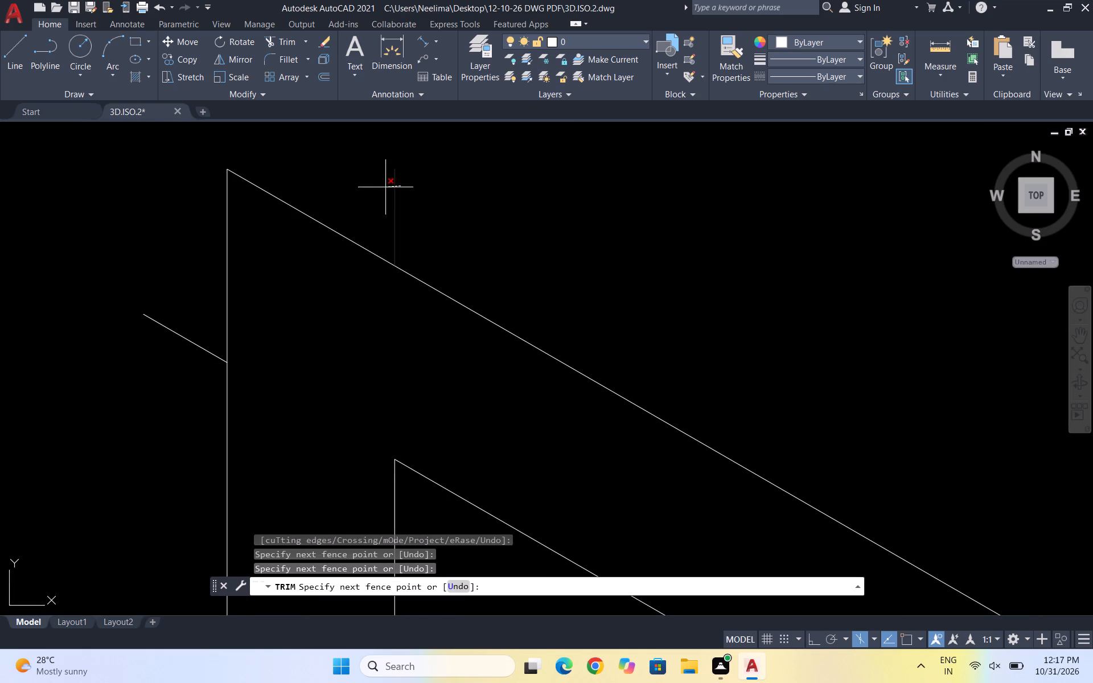
pyautogui.click(385, 187)
pyautogui.moveTo(211, 305); pyautogui.dragTo(197, 312)
pyautogui.moveTo(155, 371); pyautogui.dragTo(163, 364)
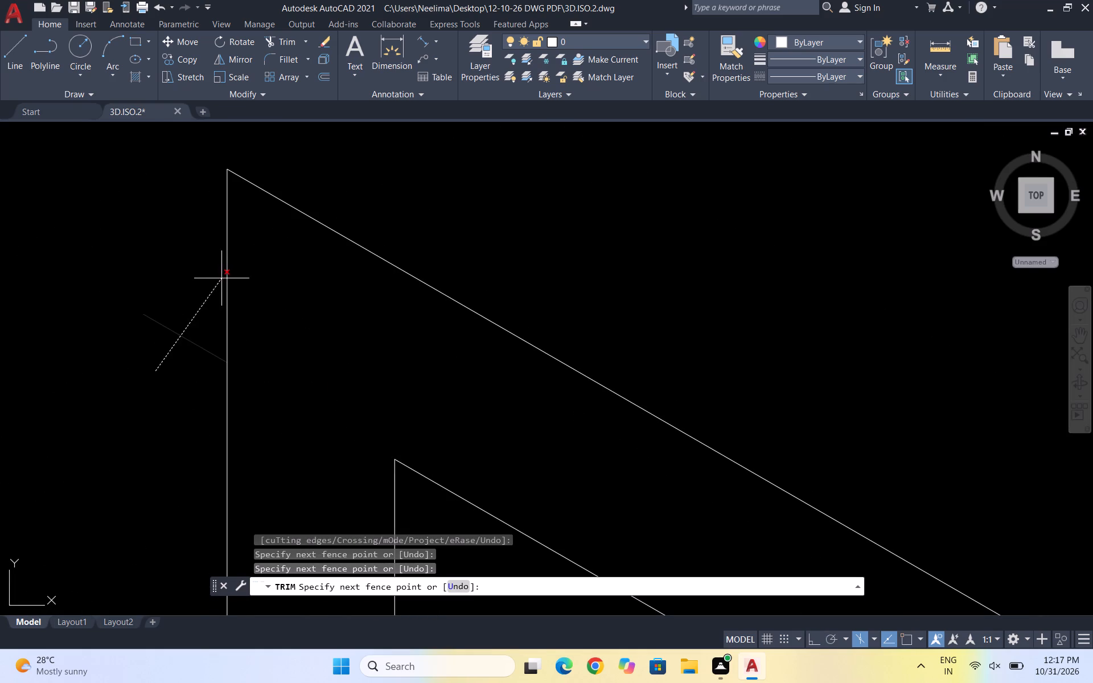
pyautogui.click(220, 279)
pyautogui.scroll(-3, 159, 245)
pyautogui.scroll(-3, 471, 225)
pyautogui.scroll(-2, 405, 256)
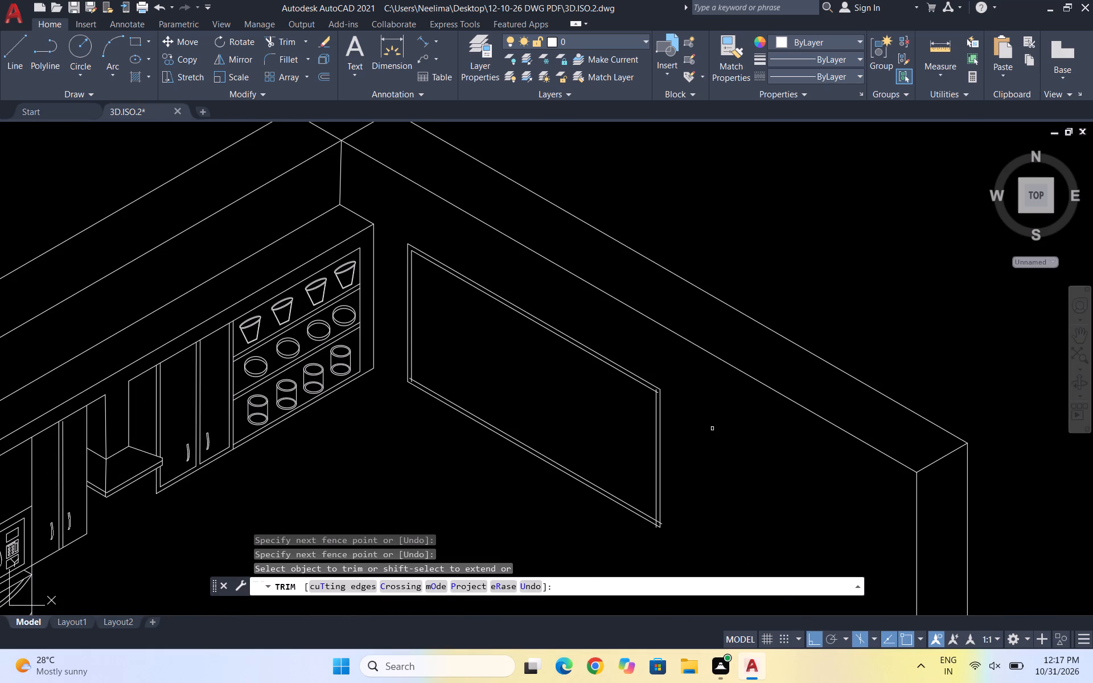
# Trim the overhanging inner line ends at the frame's upper corner farthest from the shelf cabinet.
pyautogui.scroll(3, 652, 404)
pyautogui.scroll(5, 664, 344)
pyautogui.moveTo(663, 350); pyautogui.dragTo(702, 386)
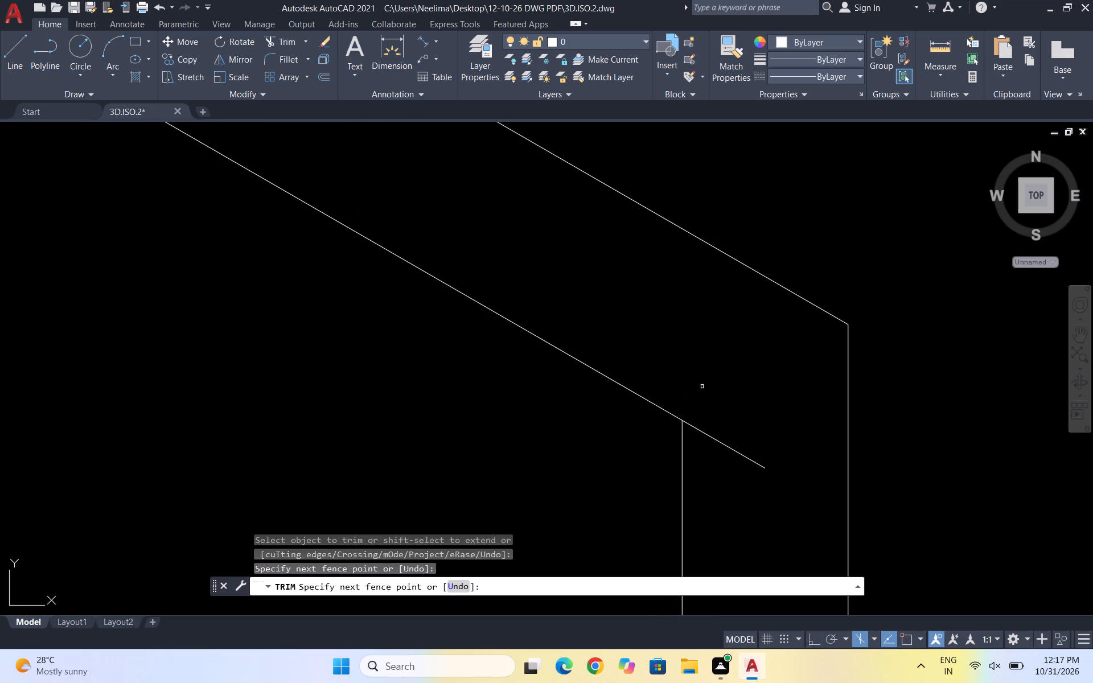
pyautogui.moveTo(716, 489); pyautogui.dragTo(730, 409)
pyautogui.click(733, 390)
pyautogui.scroll(-4, 729, 322)
pyautogui.click(730, 334)
pyautogui.scroll(-3, 778, 282)
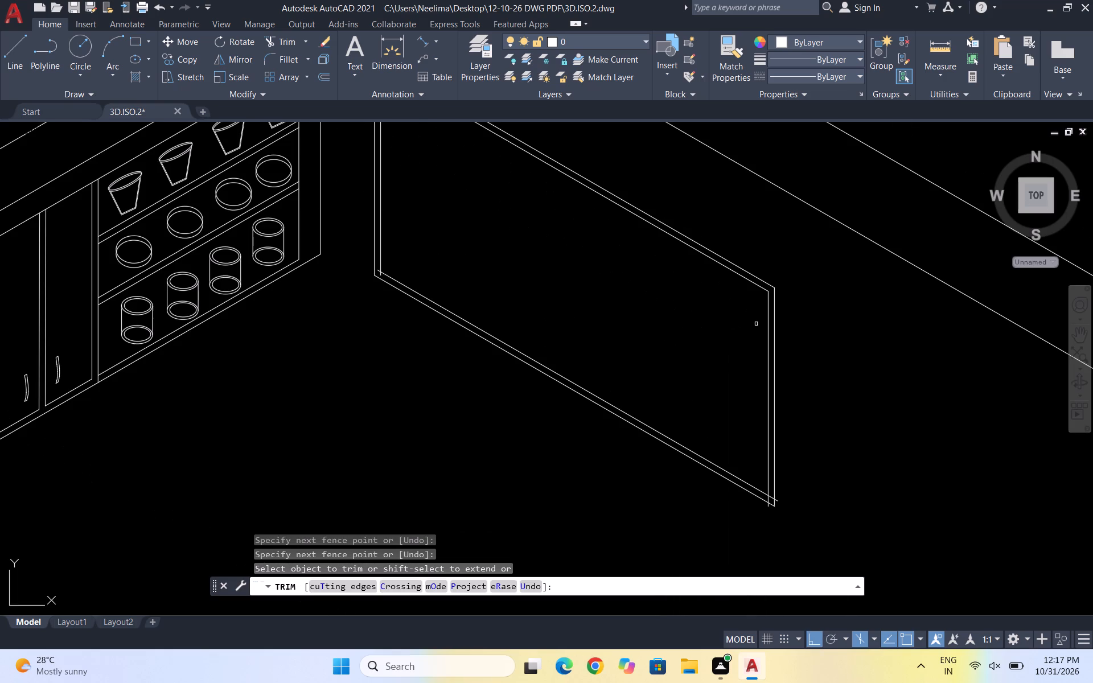
# Trim the overhanging inner line ends at the frame's lower corner farthest from the shelf cabinet.
pyautogui.scroll(4, 789, 509)
pyautogui.scroll(3, 645, 463)
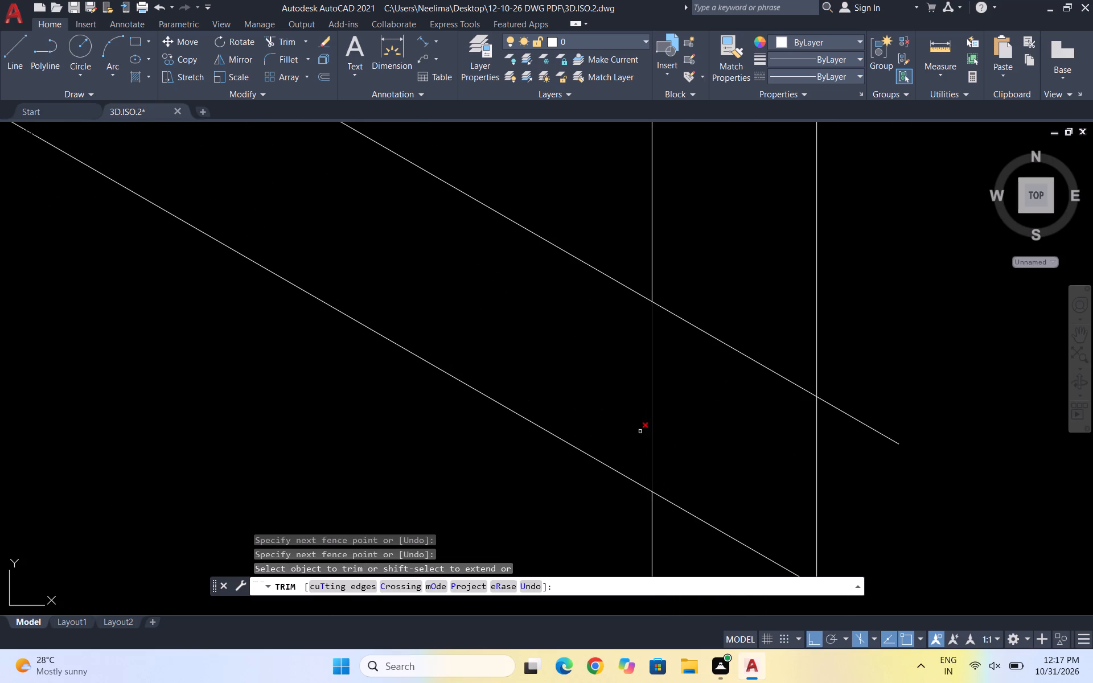
pyautogui.moveTo(639, 430); pyautogui.dragTo(659, 402)
pyautogui.moveTo(738, 314); pyautogui.dragTo(725, 321)
pyautogui.moveTo(696, 376); pyautogui.dragTo(701, 372)
pyautogui.click(734, 302)
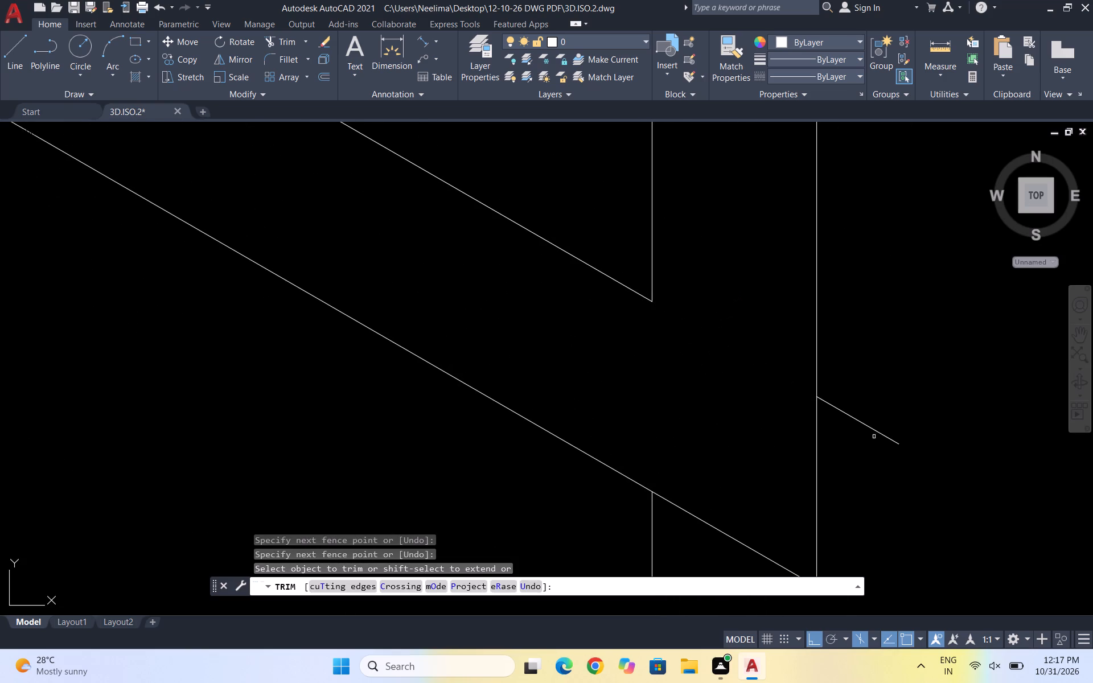
pyautogui.moveTo(878, 443); pyautogui.dragTo(877, 415)
pyautogui.click(881, 390)
pyautogui.scroll(-3, 889, 349)
pyautogui.click(878, 435)
pyautogui.scroll(3, 852, 417)
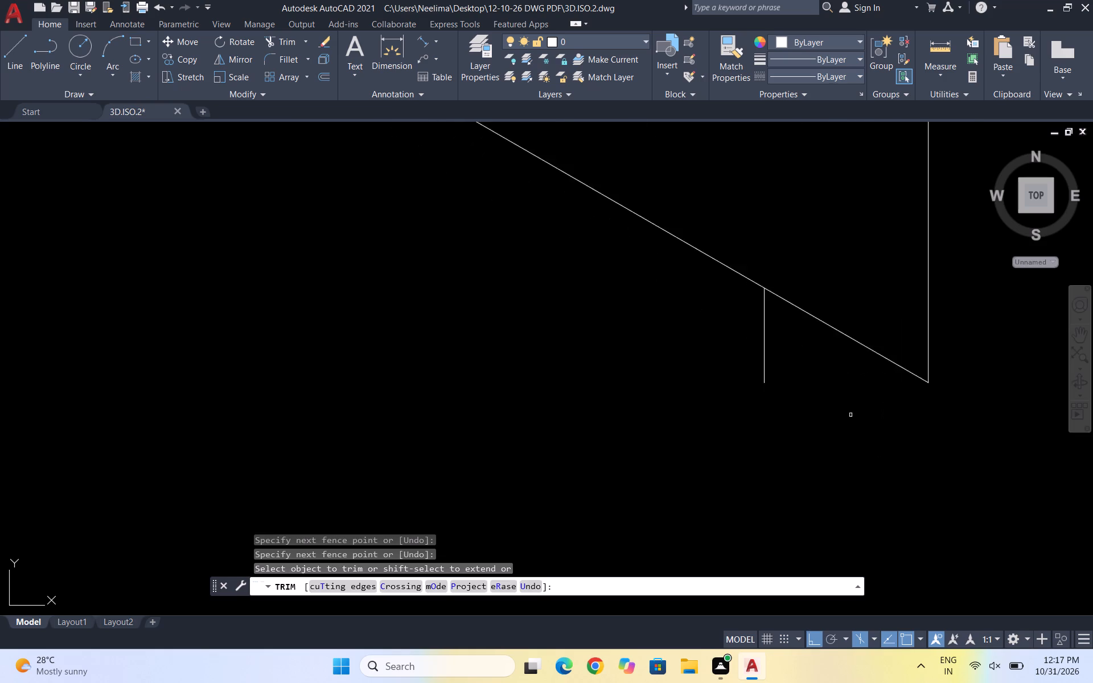
pyautogui.scroll(1, 850, 415)
pyautogui.moveTo(796, 339); pyautogui.dragTo(792, 333)
pyautogui.click(626, 232)
pyautogui.scroll(-4, 635, 289)
pyautogui.scroll(-3, 511, 342)
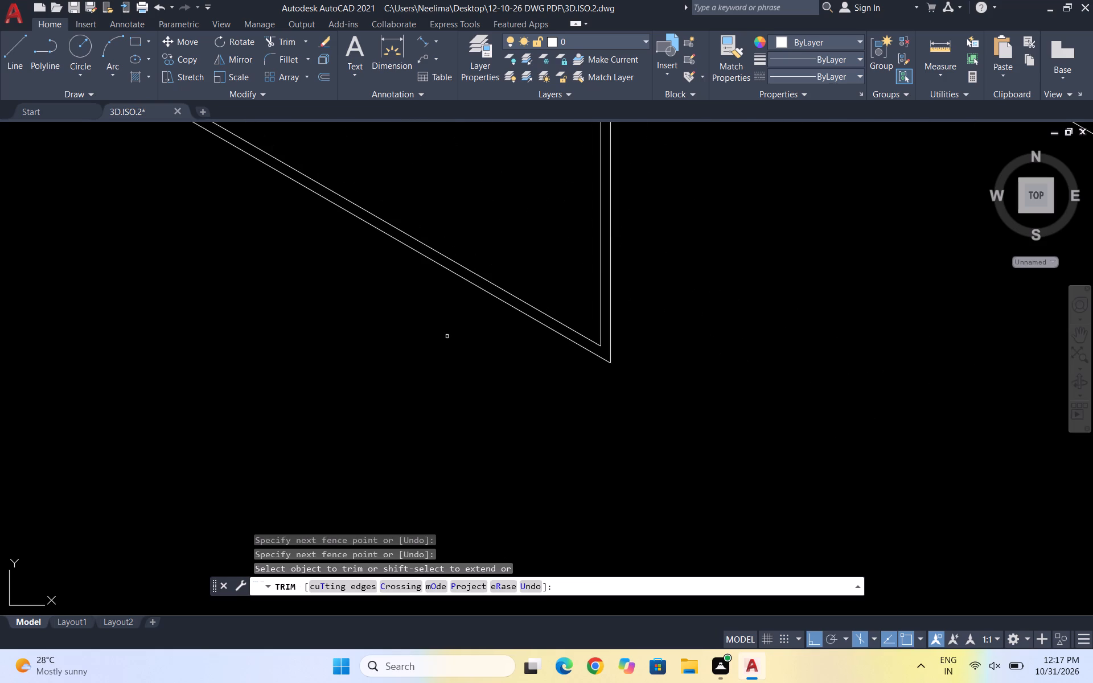
pyautogui.scroll(-3, 431, 331)
# Trim the crossing inner line ends at the frame's lower corner nearest the shelf cabinet.
pyautogui.scroll(5, 426, 263)
pyautogui.scroll(3, 423, 401)
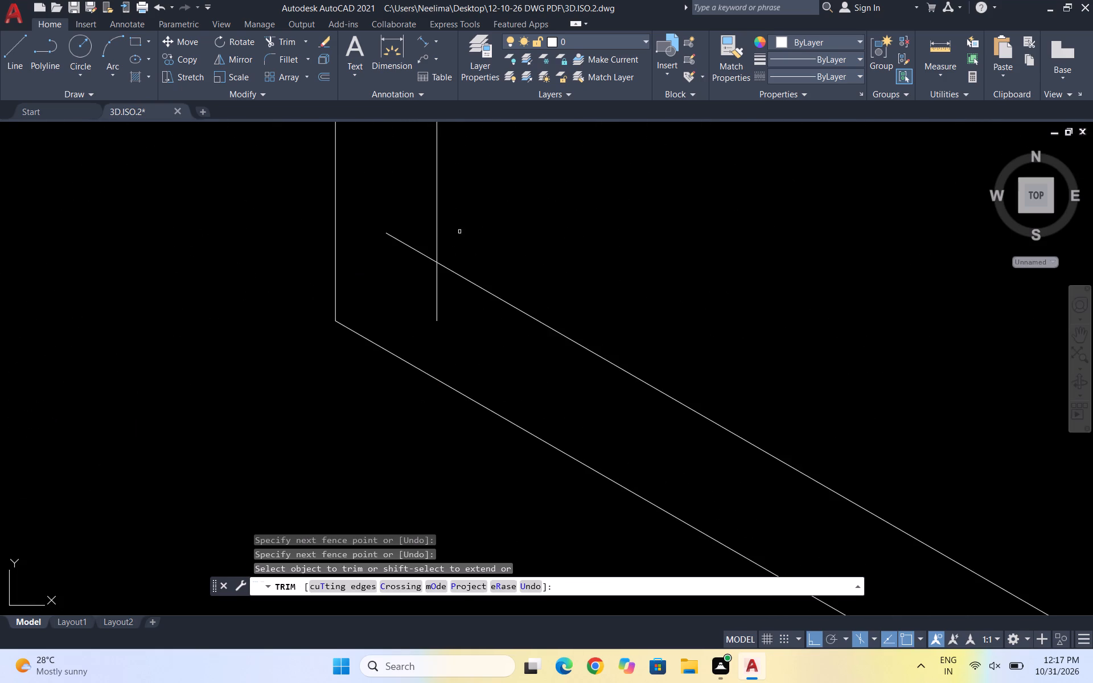
pyautogui.scroll(2, 418, 234)
pyautogui.moveTo(406, 236); pyautogui.dragTo(430, 303)
pyautogui.moveTo(550, 460); pyautogui.dragTo(501, 427)
pyautogui.click(354, 328)
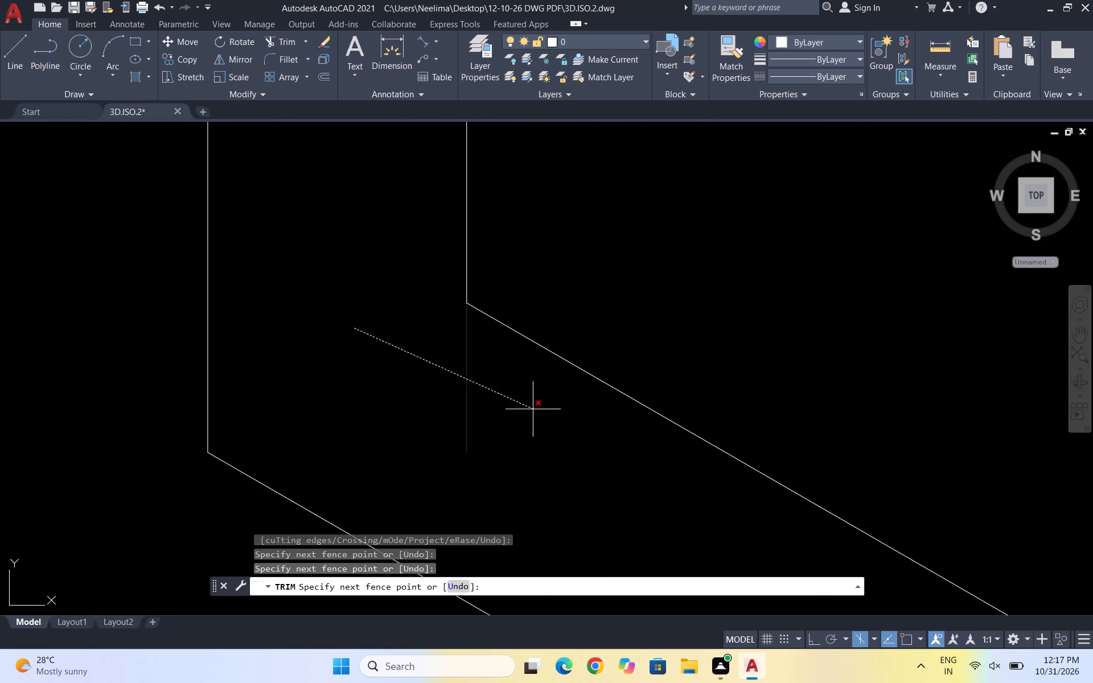
pyautogui.moveTo(534, 410); pyautogui.dragTo(529, 405)
pyautogui.scroll(-3, 454, 384)
pyautogui.scroll(-3, 729, 338)
pyautogui.scroll(-3, 567, 390)
pyautogui.press('Escape')
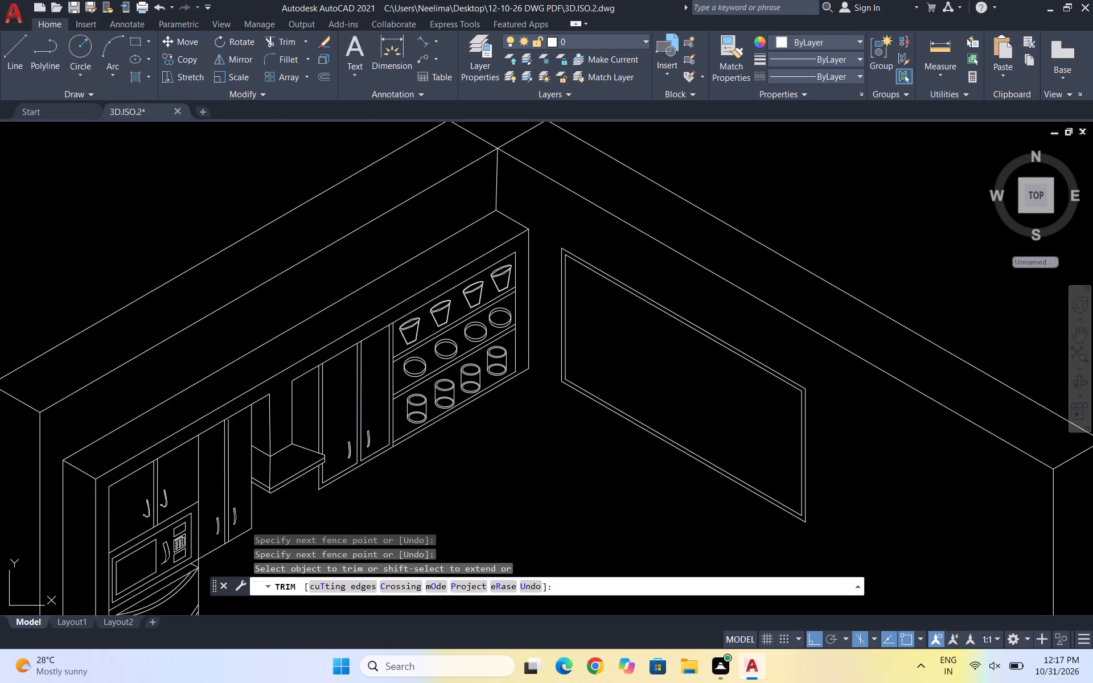
pyautogui.press('Escape')
pyautogui.press('Escape')
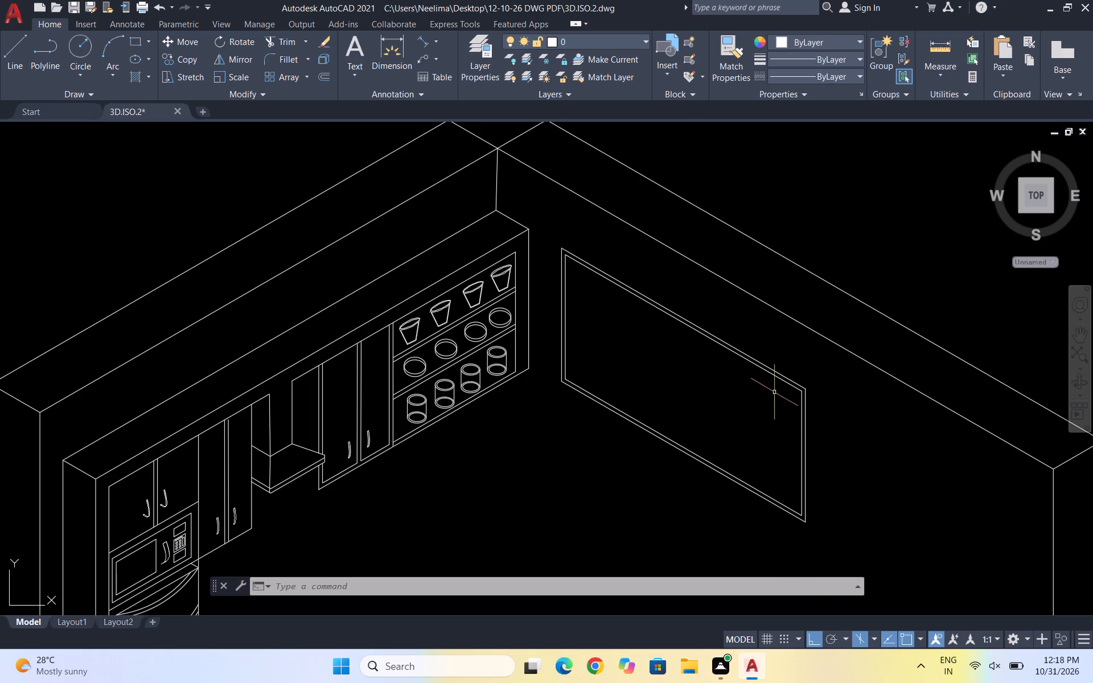
# Draw an ortho line about 162 units long across the upper part of the frame, parallel to its top edge and overshooting both sides.
pyautogui.scroll(1, 774, 392)
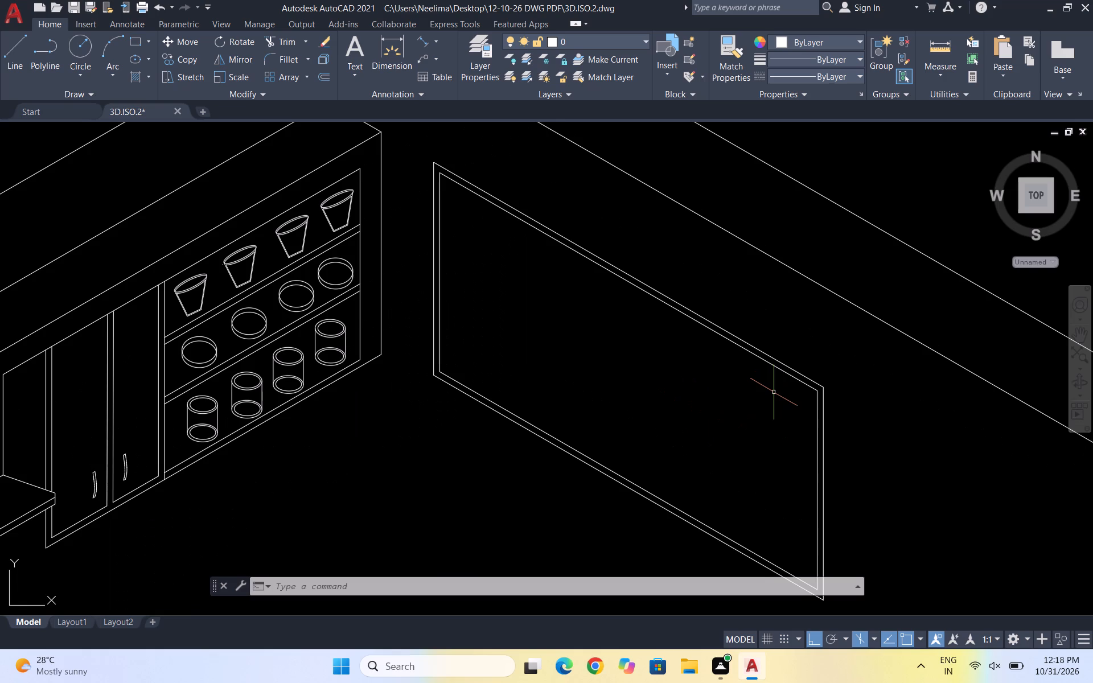
pyautogui.press('l')
pyautogui.press('Return')
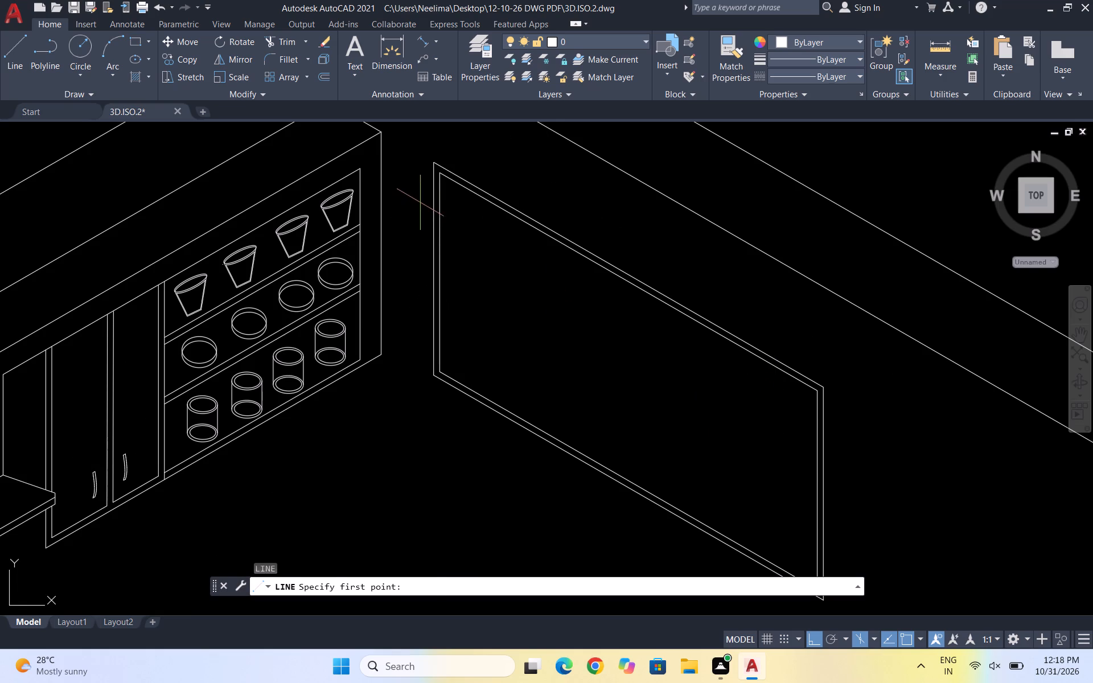
pyautogui.moveTo(422, 200); pyautogui.dragTo(432, 200)
pyautogui.scroll(-2, 591, 267)
pyautogui.scroll(2, 659, 349)
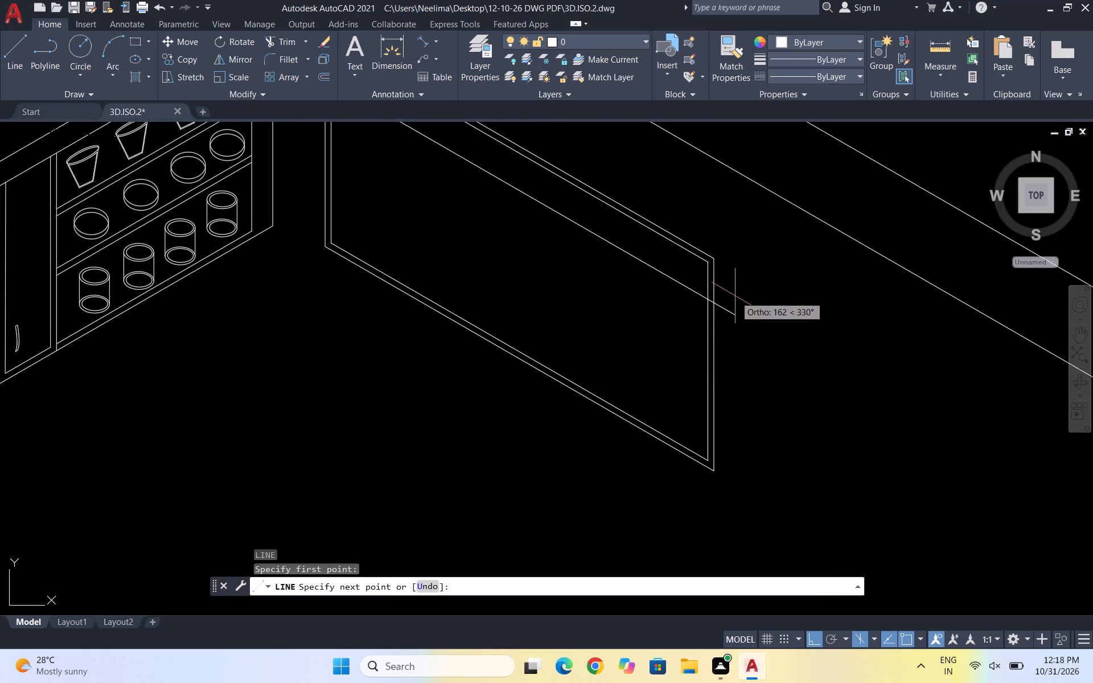
pyautogui.click(733, 295)
pyautogui.press('Escape')
pyautogui.scroll(-1, 731, 397)
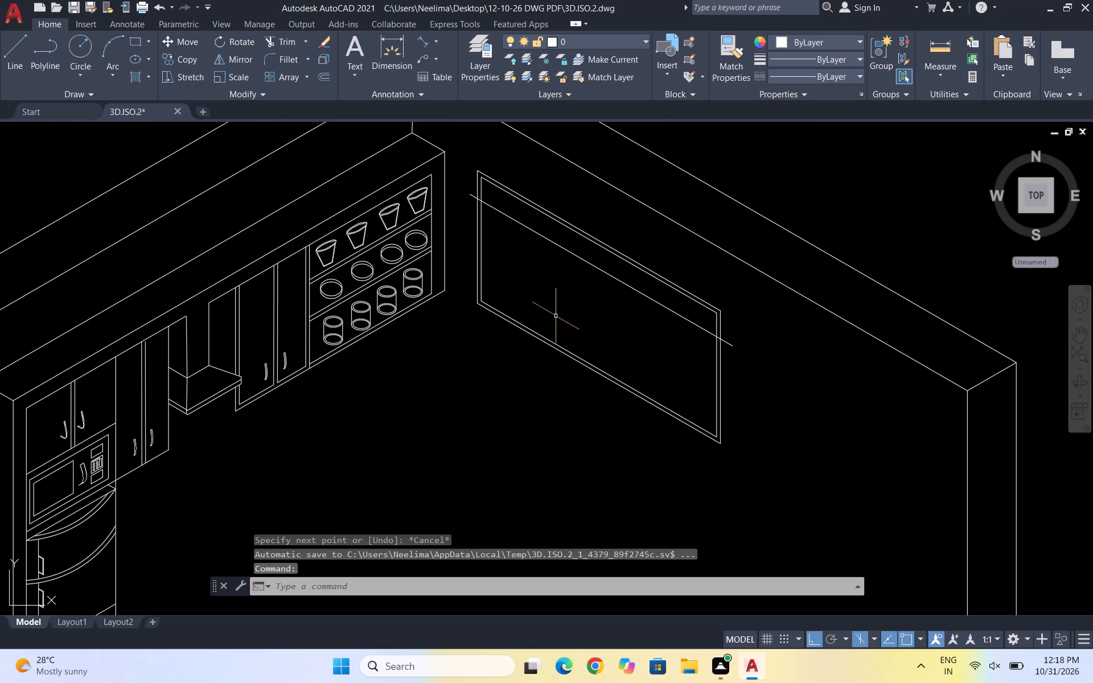
pyautogui.scroll(1, 530, 276)
pyautogui.press('Escape')
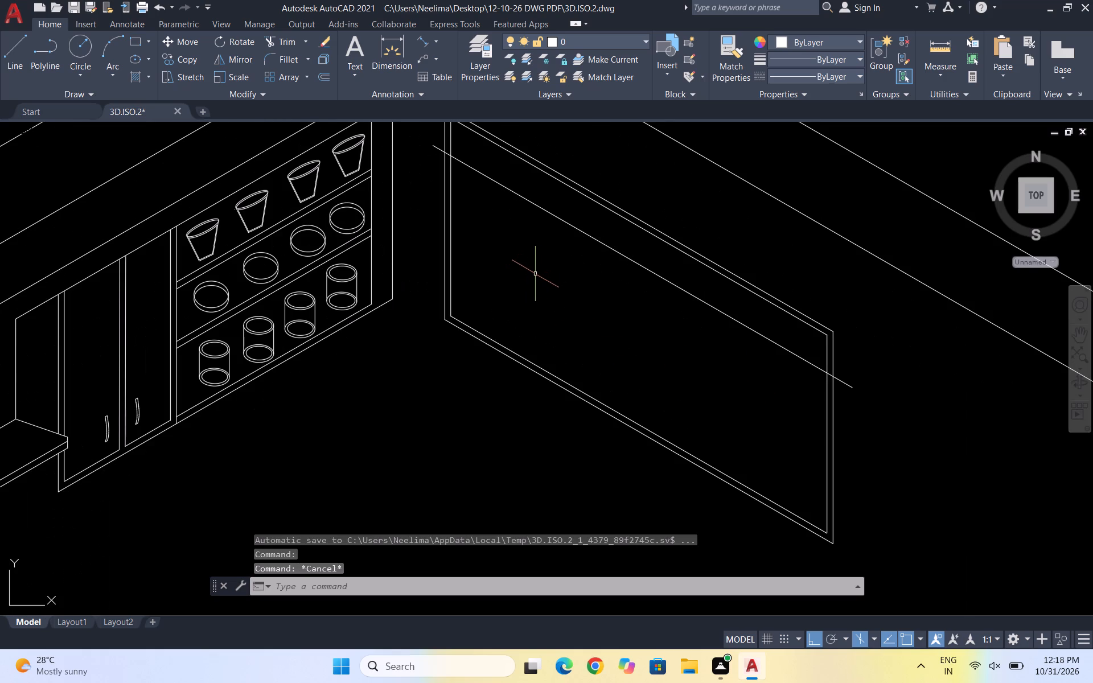
# Offset the frame's two inner vertical edges and its inner lower edge inward by 2.
pyautogui.press('o')
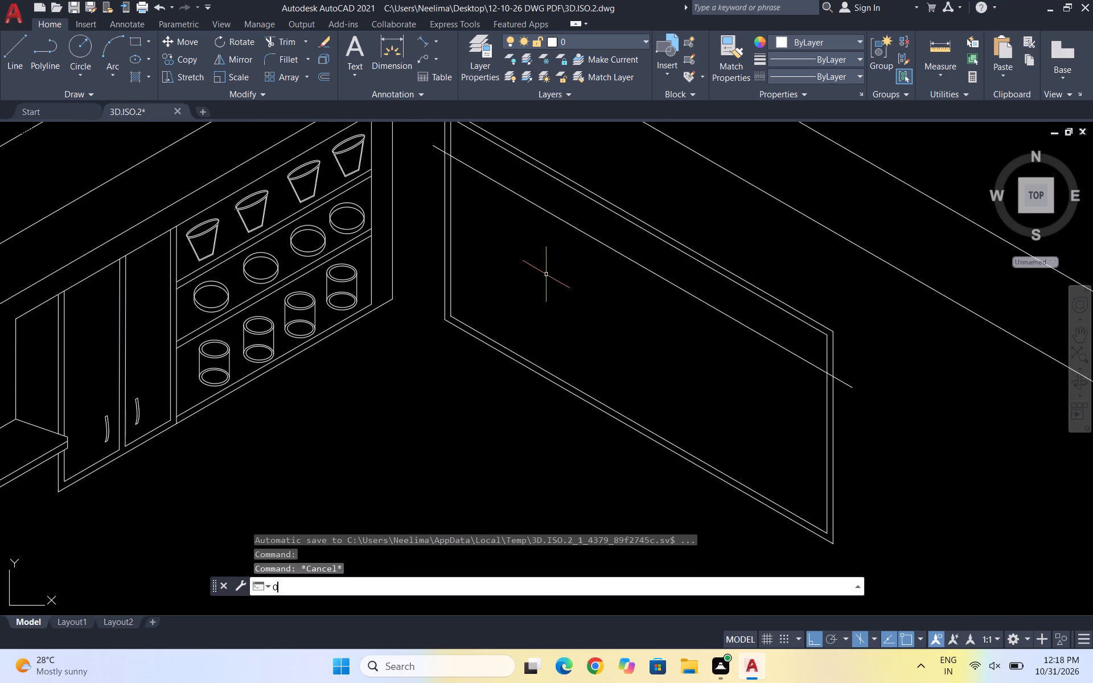
pyautogui.press('Return')
pyautogui.press('2')
pyautogui.press('Return')
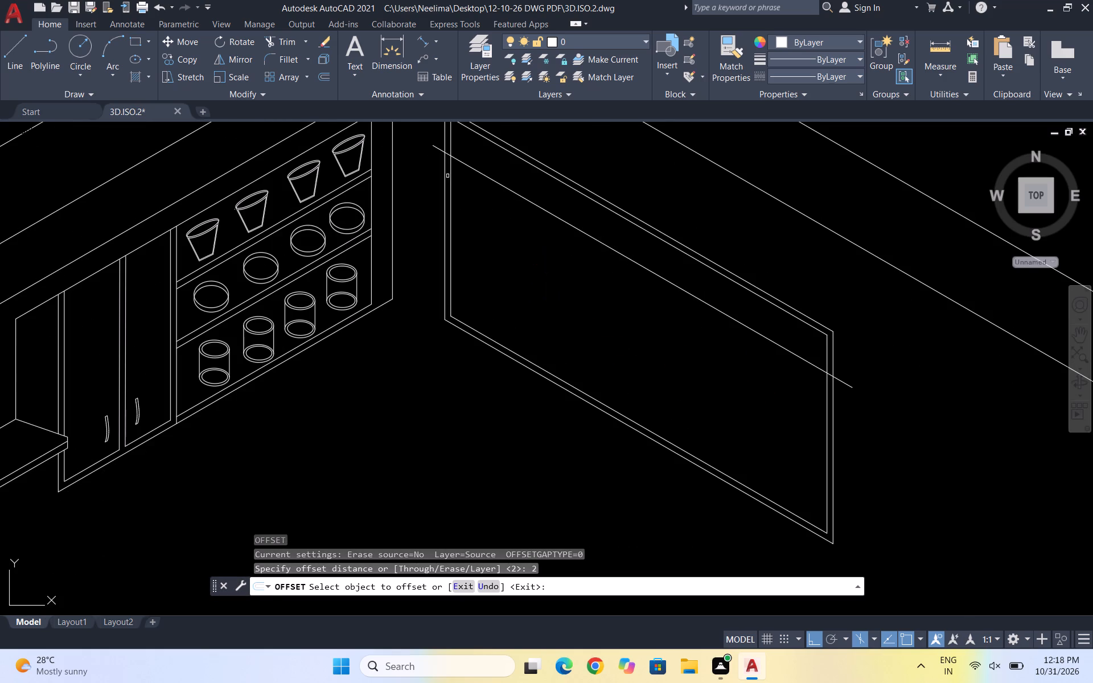
pyautogui.moveTo(450, 168); pyautogui.dragTo(476, 178)
pyautogui.click(488, 186)
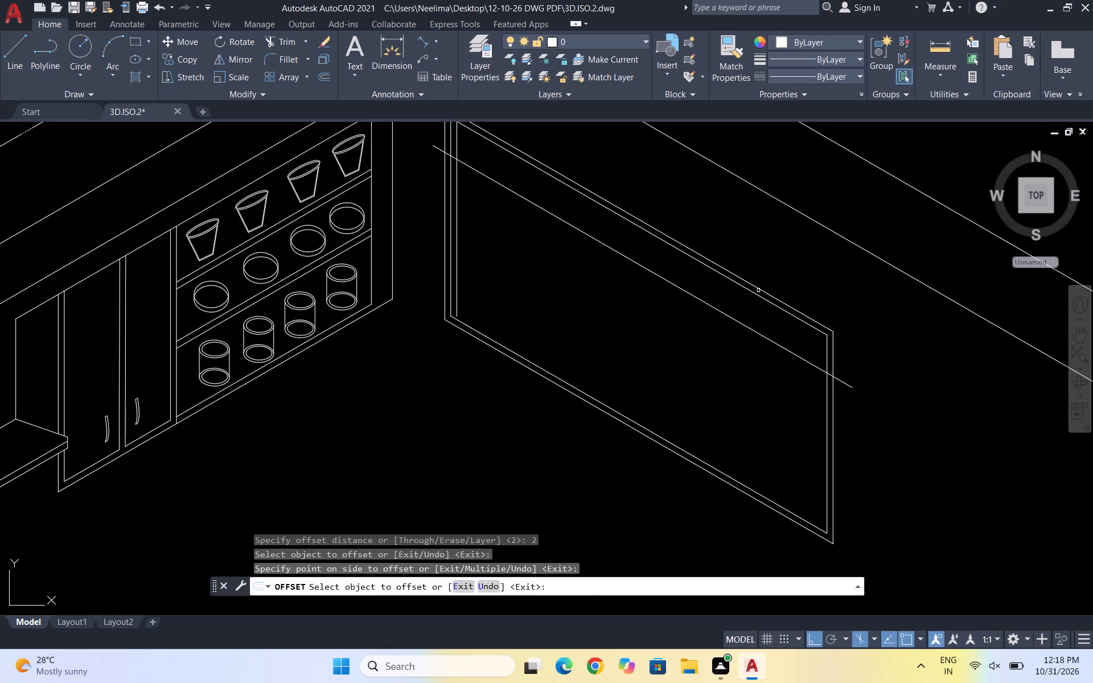
pyautogui.click(824, 418)
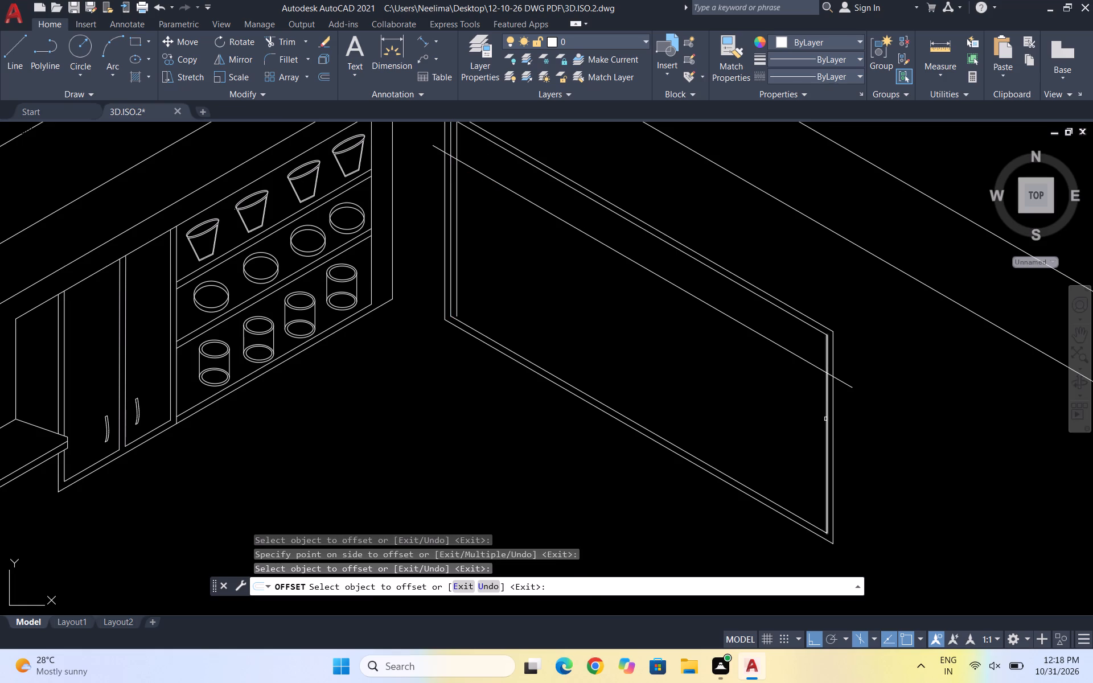
pyautogui.moveTo(825, 419); pyautogui.dragTo(818, 419)
pyautogui.click(780, 403)
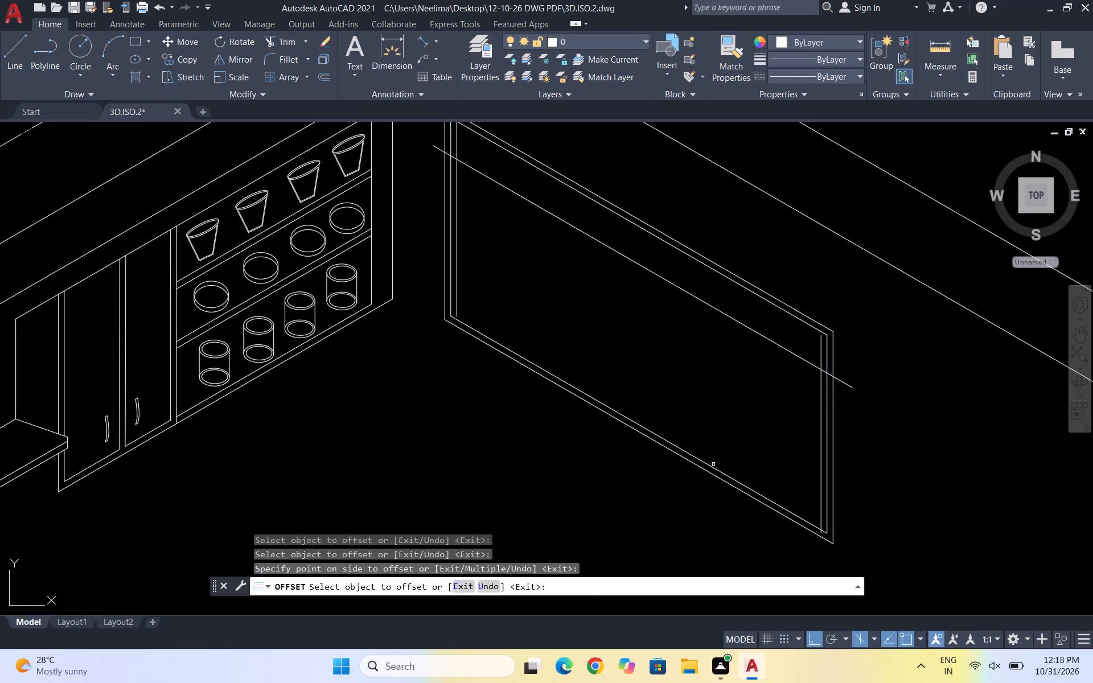
pyautogui.moveTo(713, 466); pyautogui.dragTo(716, 460)
pyautogui.click(726, 434)
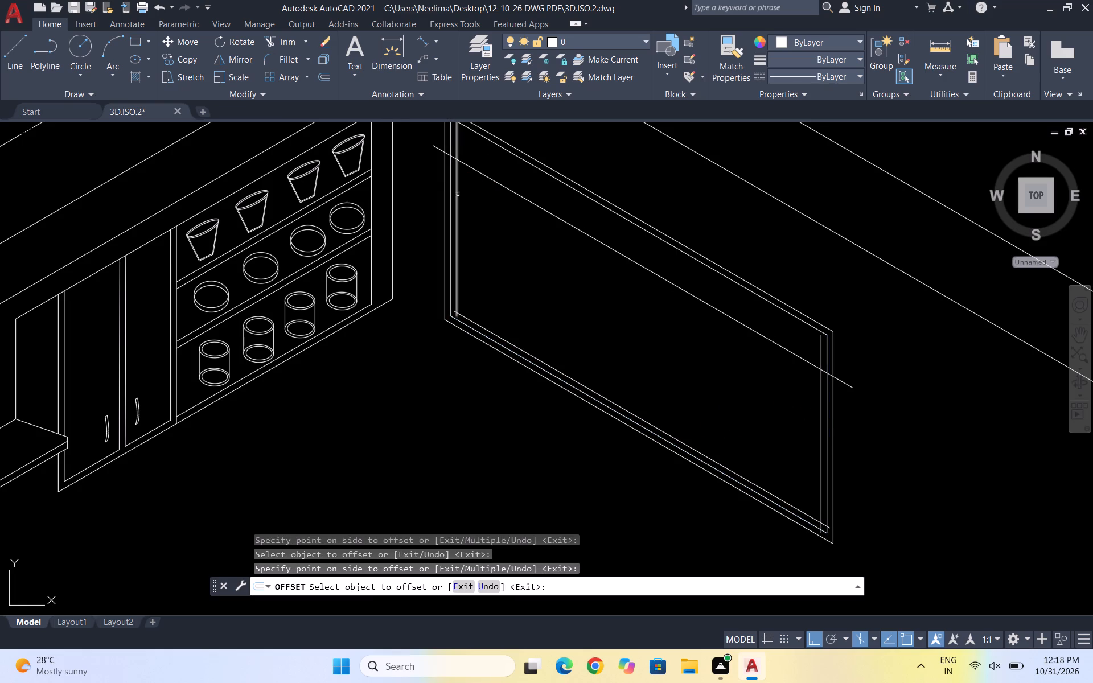
# Offset the frame's two innermost vertical edges and its innermost lower edge inward by 2.
pyautogui.click(458, 194)
pyautogui.click(478, 206)
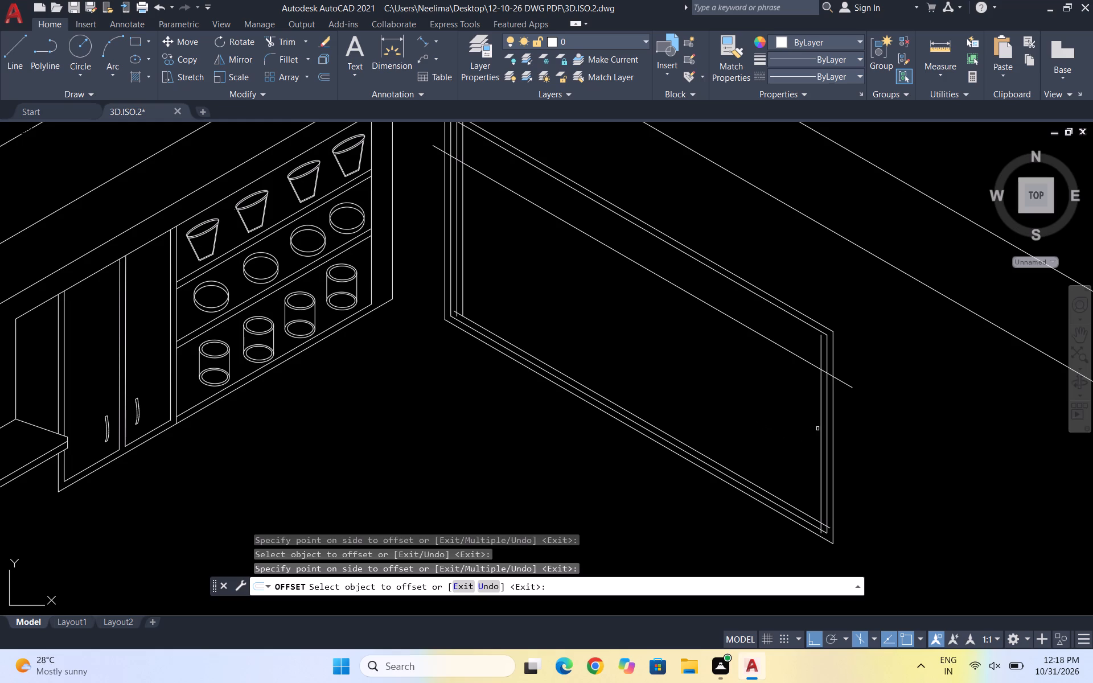
pyautogui.moveTo(820, 431); pyautogui.dragTo(813, 431)
pyautogui.click(783, 421)
pyautogui.moveTo(725, 466); pyautogui.dragTo(731, 456)
pyautogui.click(746, 428)
pyautogui.scroll(-1, 709, 348)
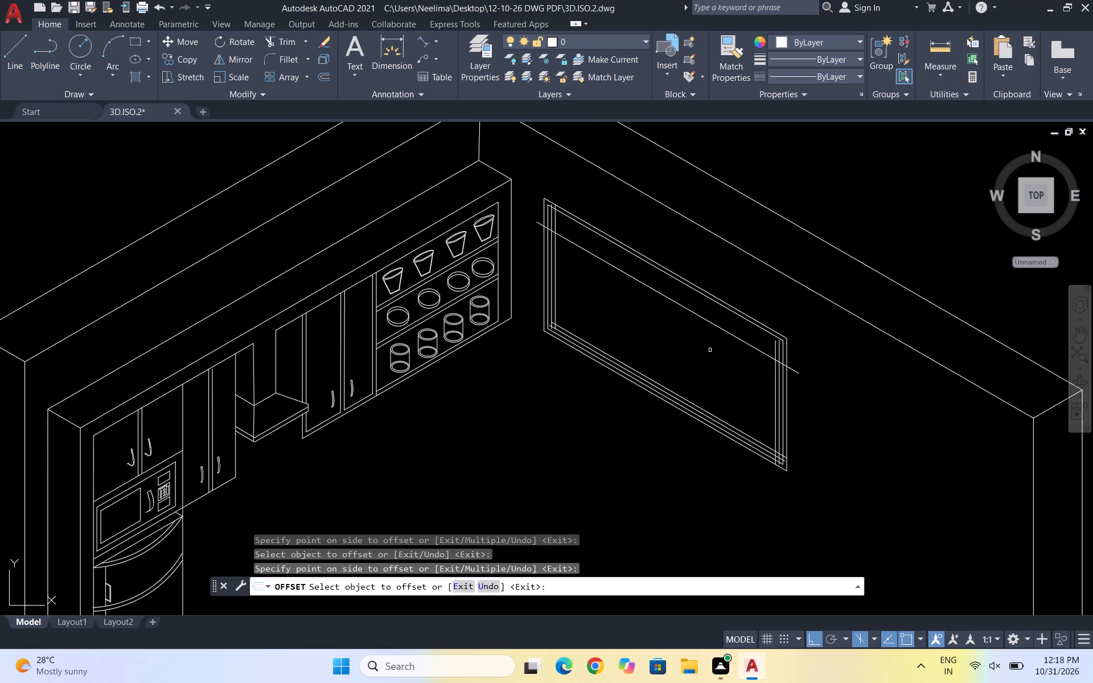
pyautogui.scroll(3, 533, 232)
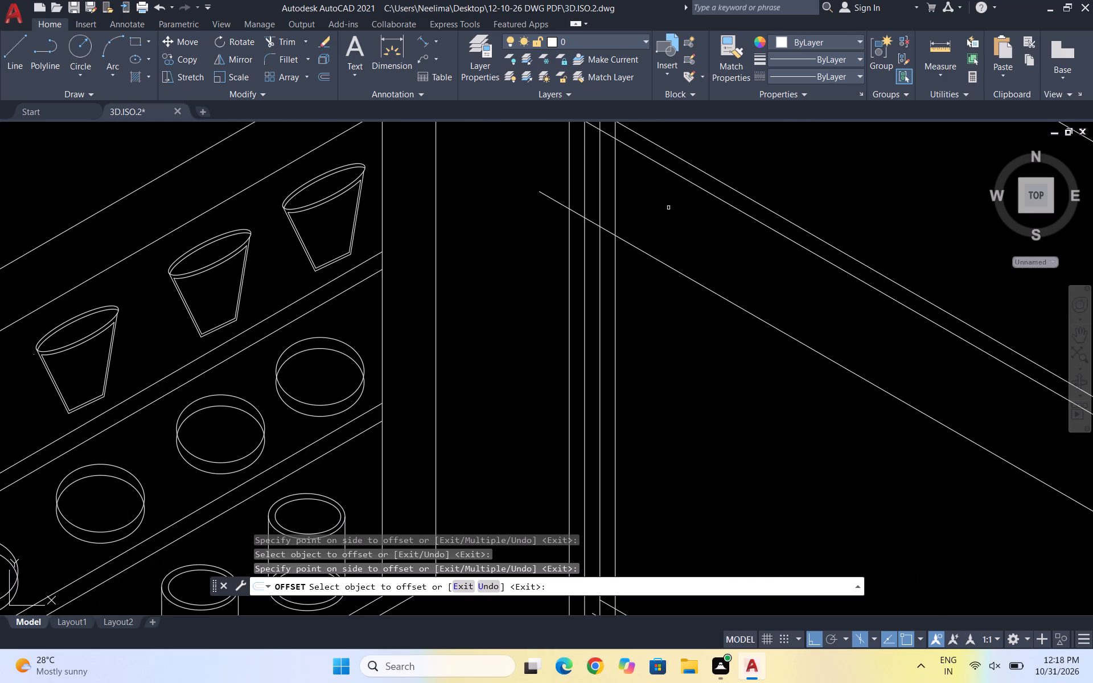
pyautogui.press('Escape')
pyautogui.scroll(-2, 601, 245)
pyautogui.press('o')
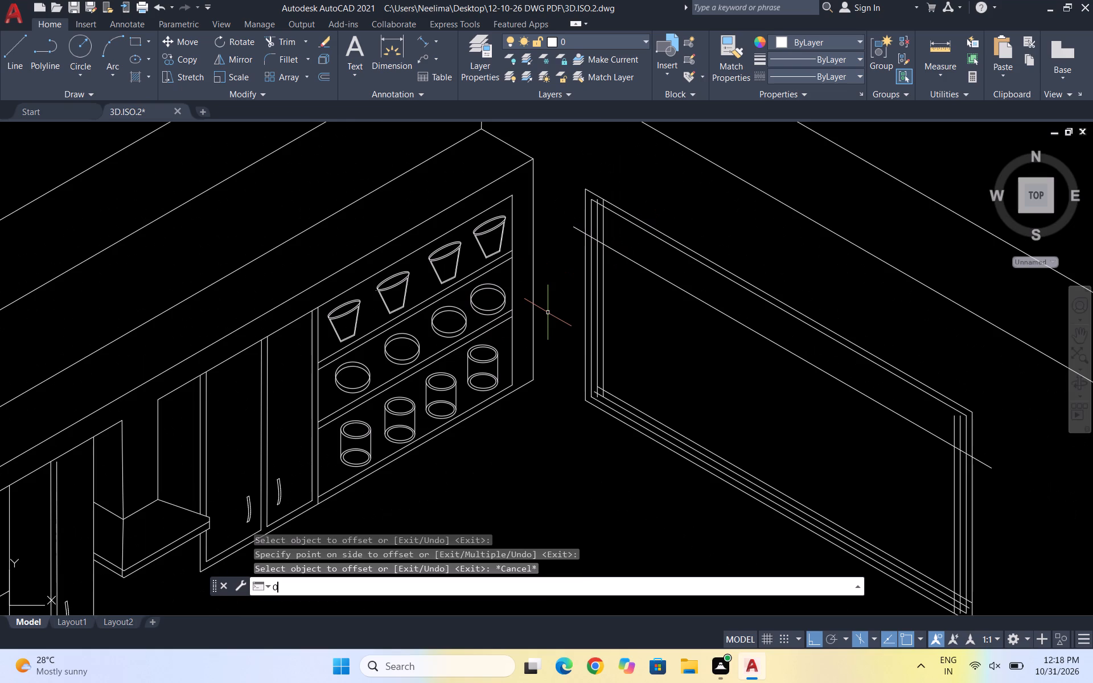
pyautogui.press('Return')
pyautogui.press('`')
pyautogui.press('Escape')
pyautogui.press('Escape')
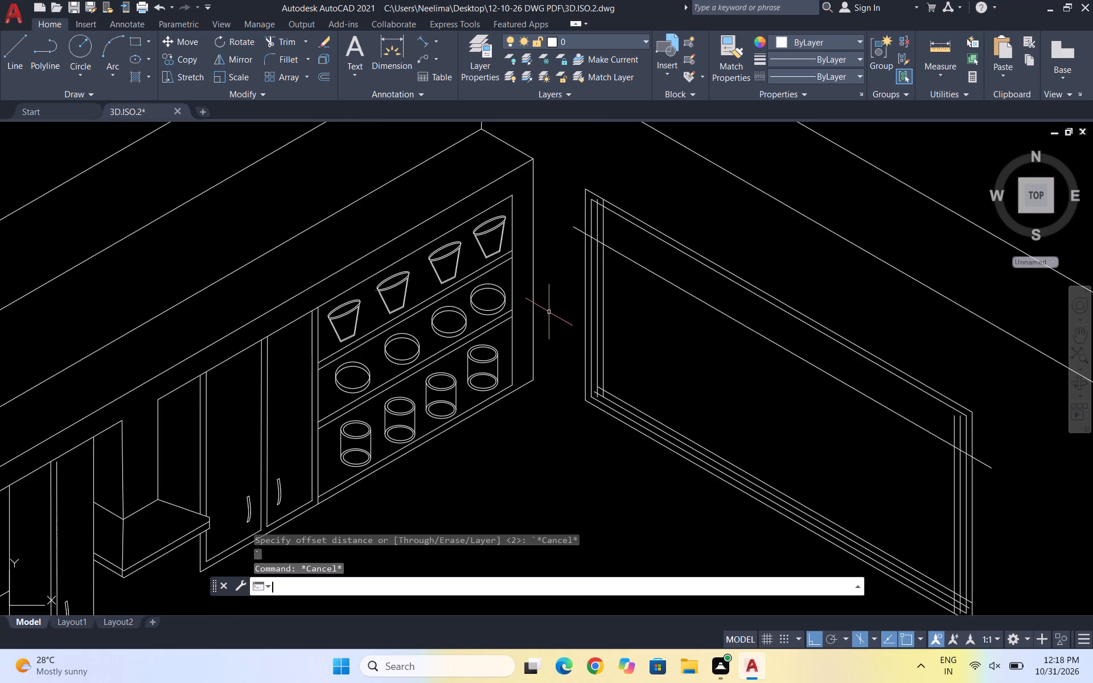
# Trim the inner vertical lines above the sloping cross line at both sides of the frame.
pyautogui.write('TR')
pyautogui.press('Return')
pyautogui.scroll(2, 569, 224)
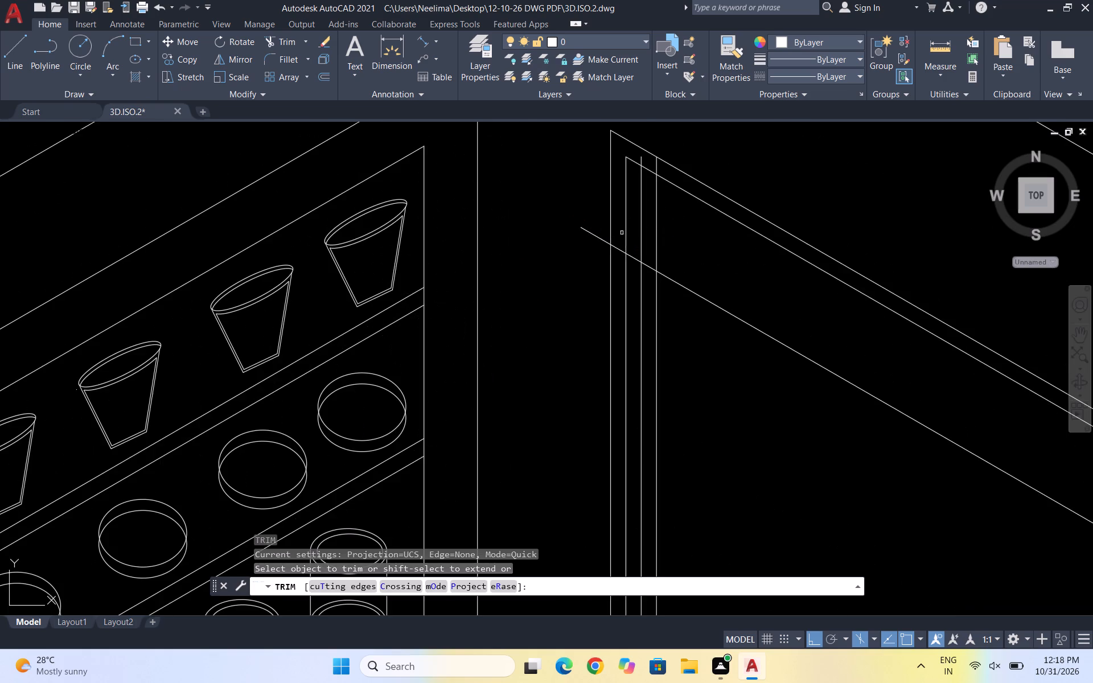
pyautogui.scroll(2, 665, 225)
pyautogui.moveTo(597, 205); pyautogui.dragTo(734, 277)
pyautogui.scroll(-4, 638, 217)
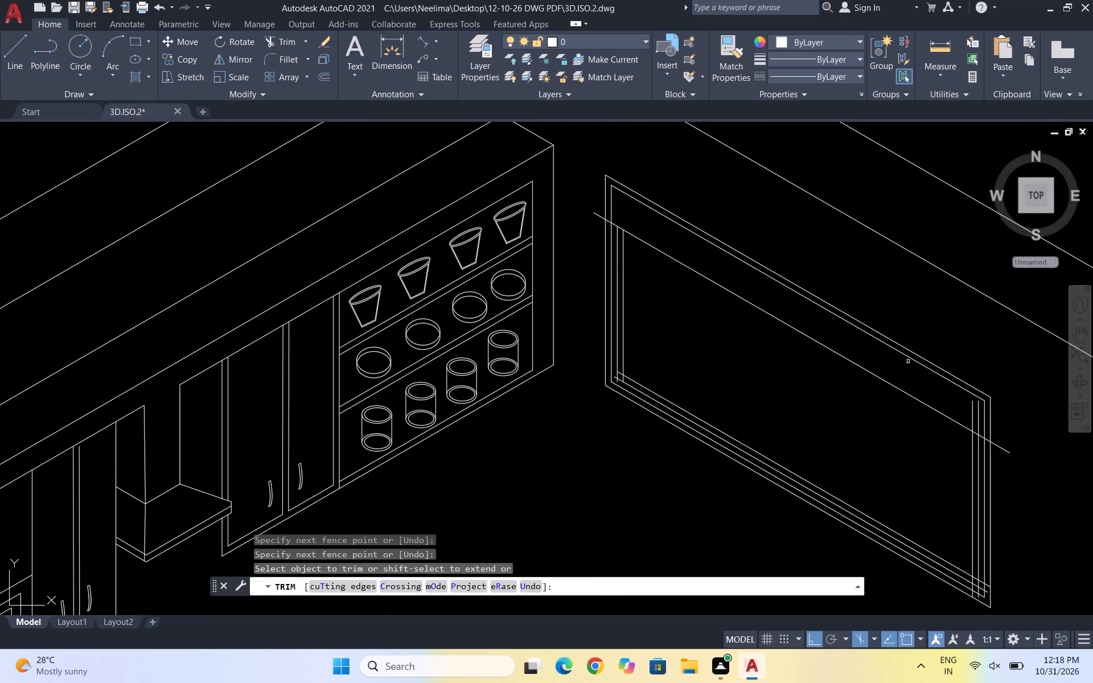
pyautogui.scroll(4, 999, 430)
pyautogui.moveTo(867, 367); pyautogui.dragTo(753, 320)
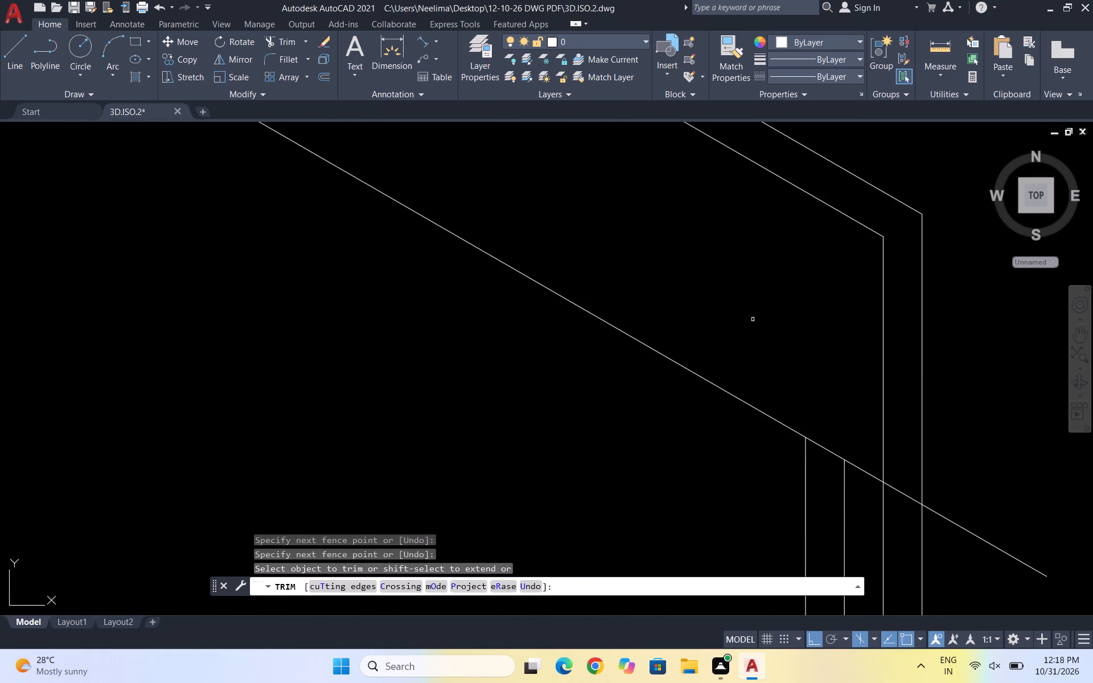
pyautogui.scroll(-3, 766, 315)
pyautogui.scroll(-1, 965, 381)
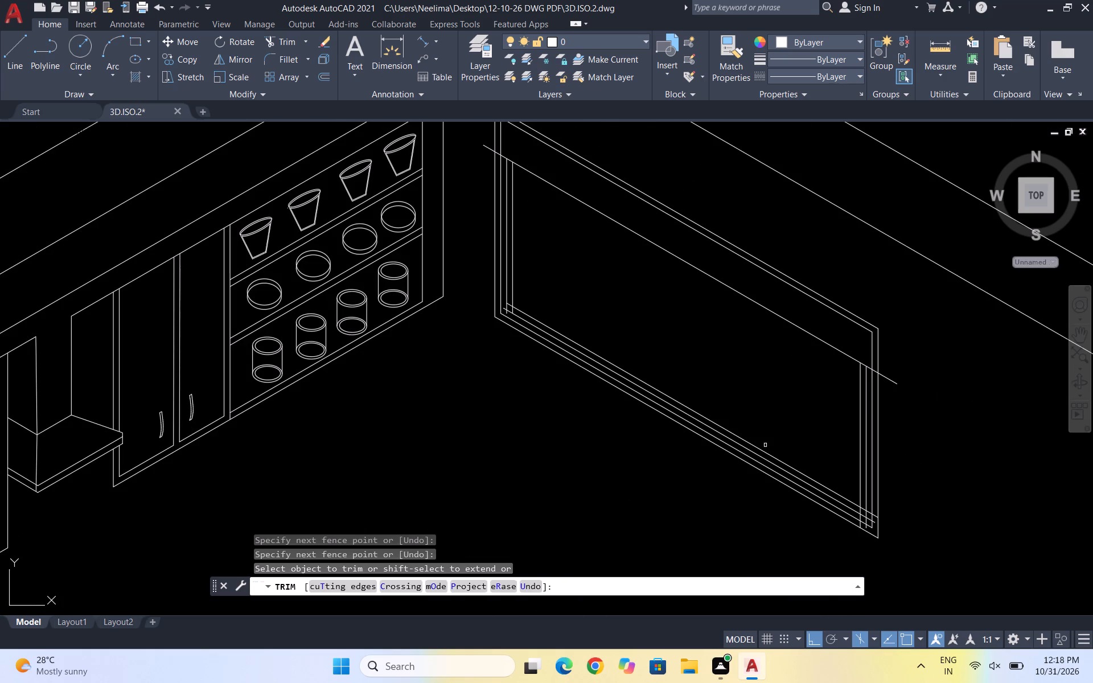
# Trim the crossing inner line ends at the frame's lower corner nearest the shelf cabinet.
pyautogui.scroll(6, 496, 312)
pyautogui.scroll(2, 564, 354)
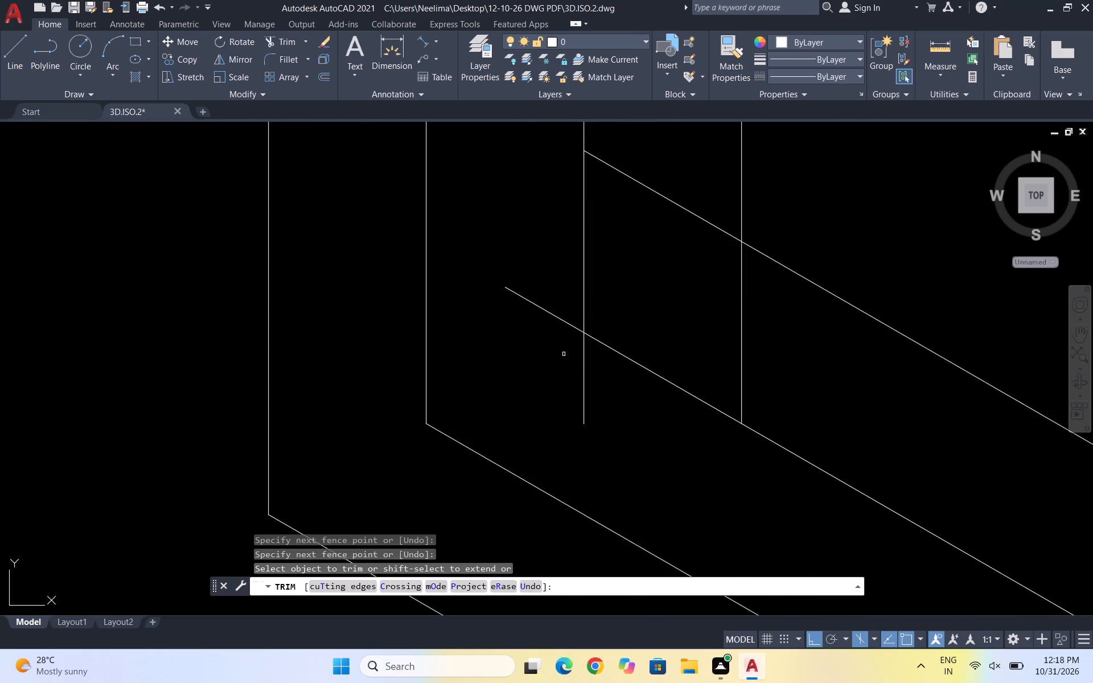
pyautogui.moveTo(530, 240); pyautogui.dragTo(653, 403)
pyautogui.scroll(-3, 721, 336)
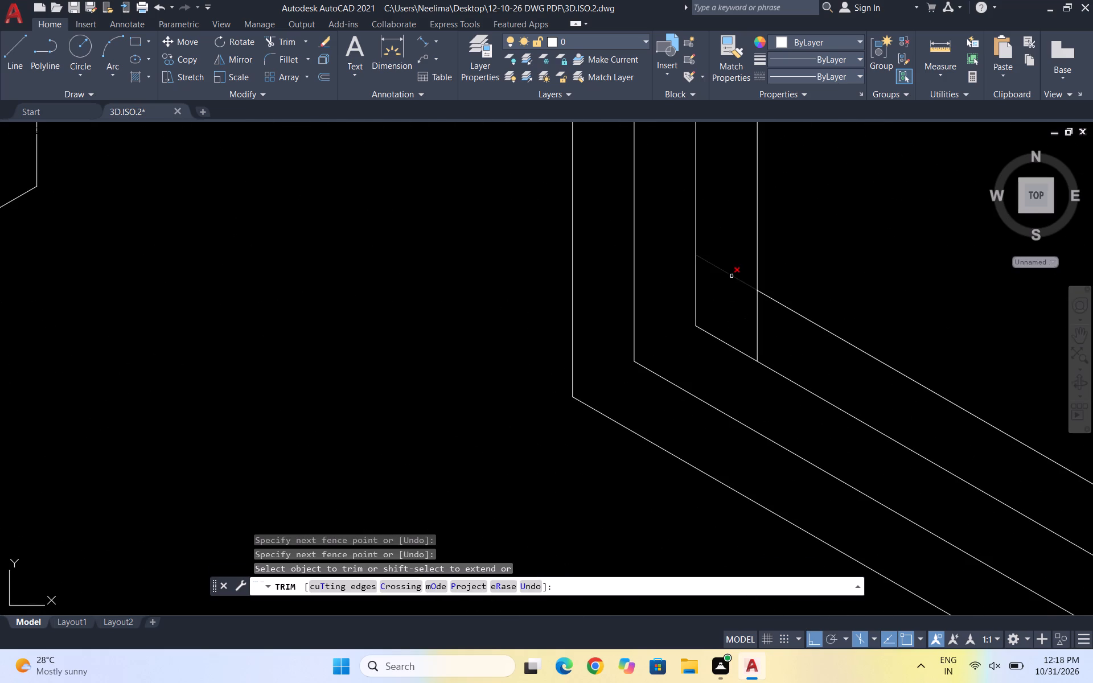
pyautogui.moveTo(731, 268); pyautogui.dragTo(776, 331)
pyautogui.scroll(-4, 658, 248)
pyautogui.scroll(-2, 734, 327)
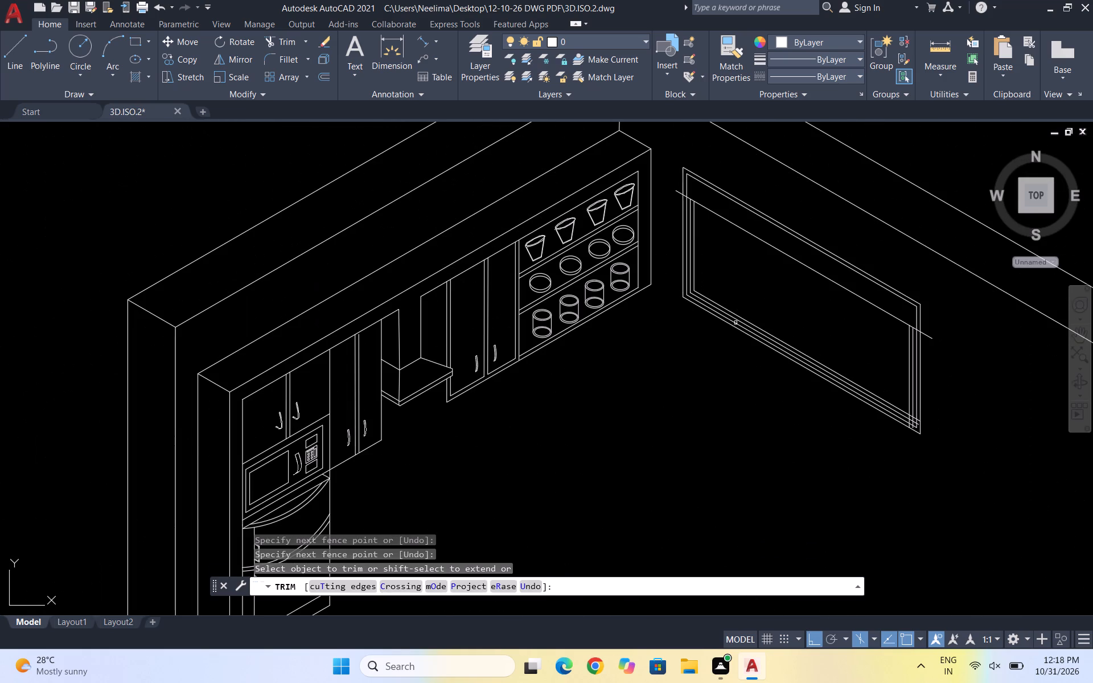
# Trim the crossing and overhanging inner line ends at the frame's lower corner farthest from the shelf cabinet.
pyautogui.scroll(6, 911, 439)
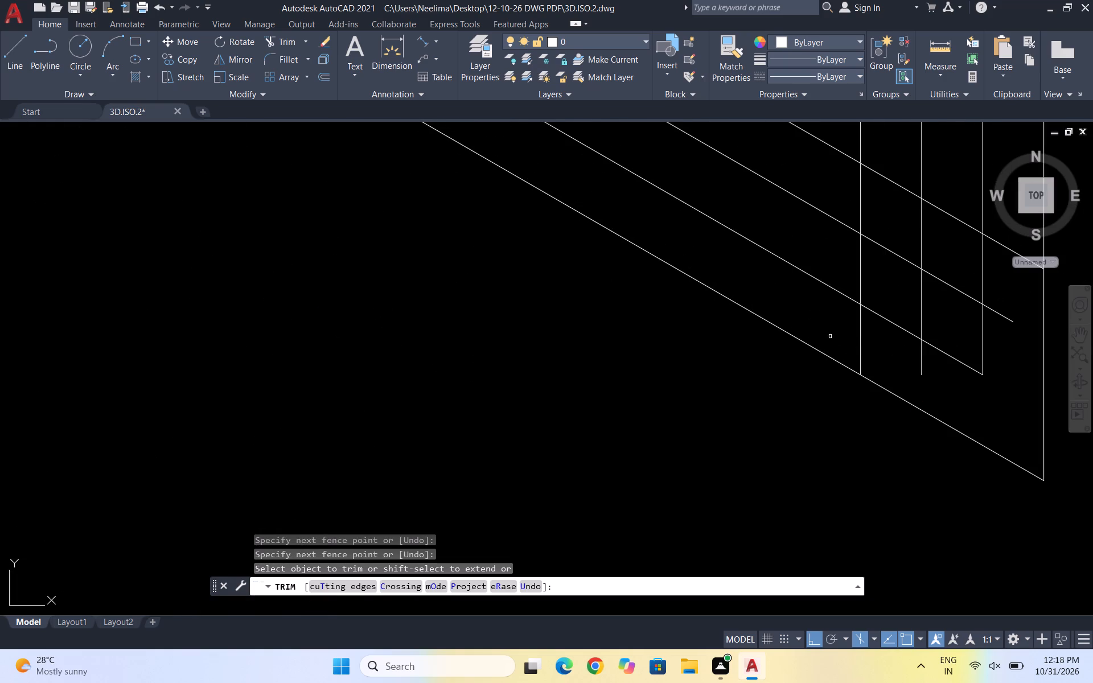
pyautogui.moveTo(829, 335); pyautogui.dragTo(932, 366)
pyautogui.moveTo(837, 256); pyautogui.dragTo(839, 256)
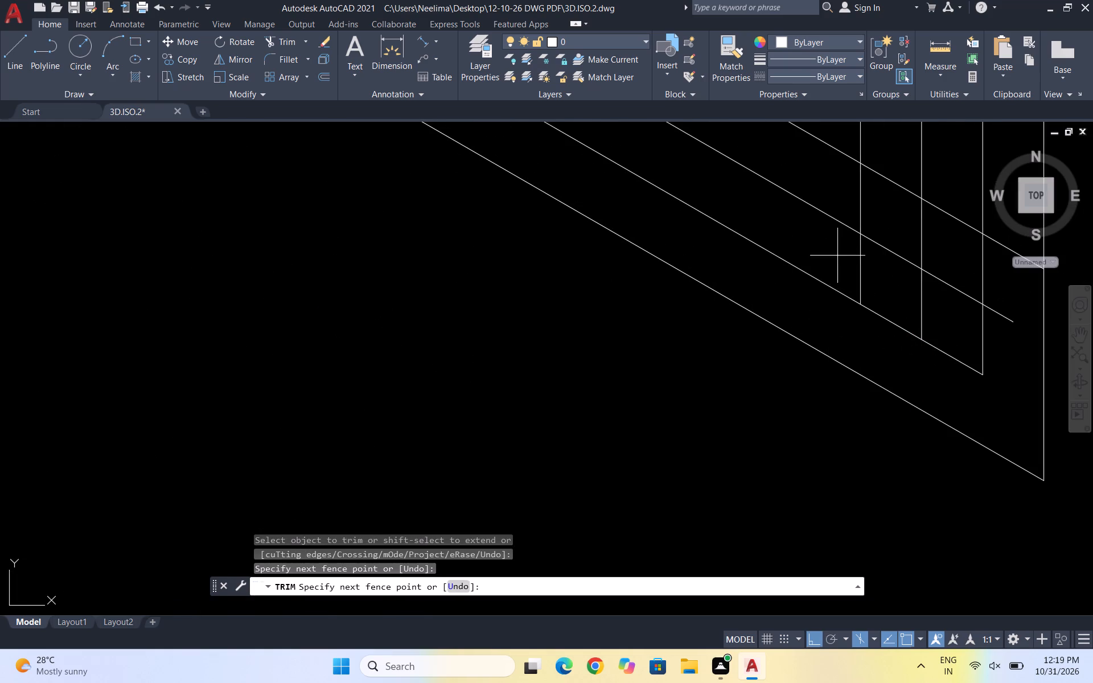
pyautogui.moveTo(839, 256); pyautogui.dragTo(961, 192)
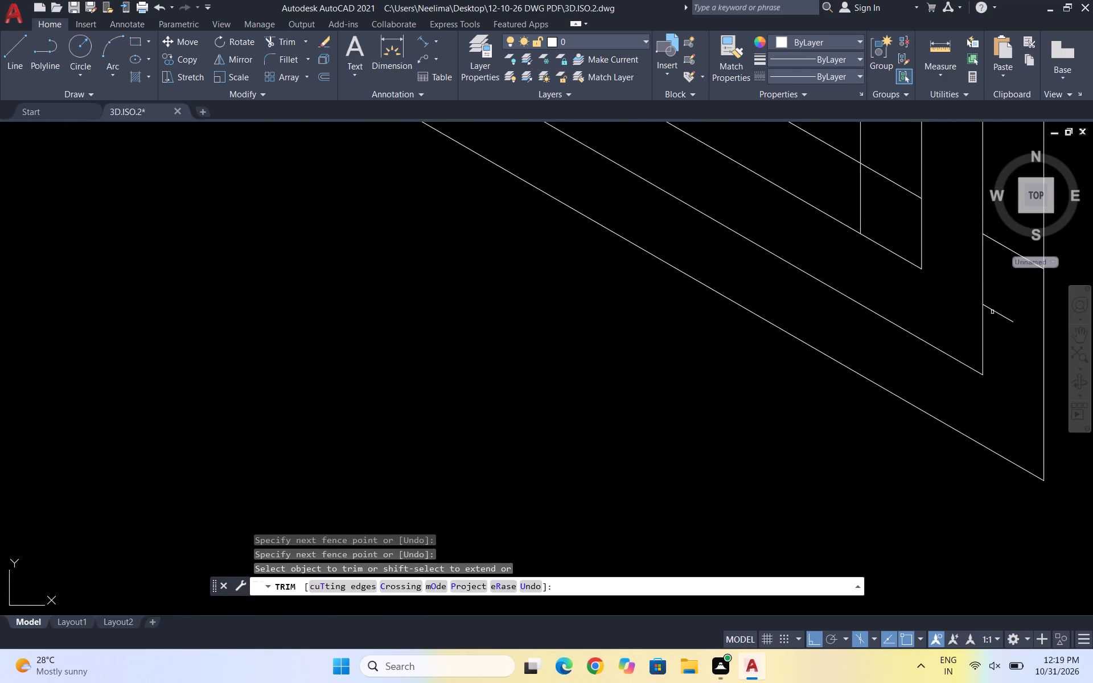
pyautogui.scroll(-3, 940, 289)
pyautogui.scroll(4, 937, 294)
pyautogui.moveTo(953, 198); pyautogui.dragTo(938, 318)
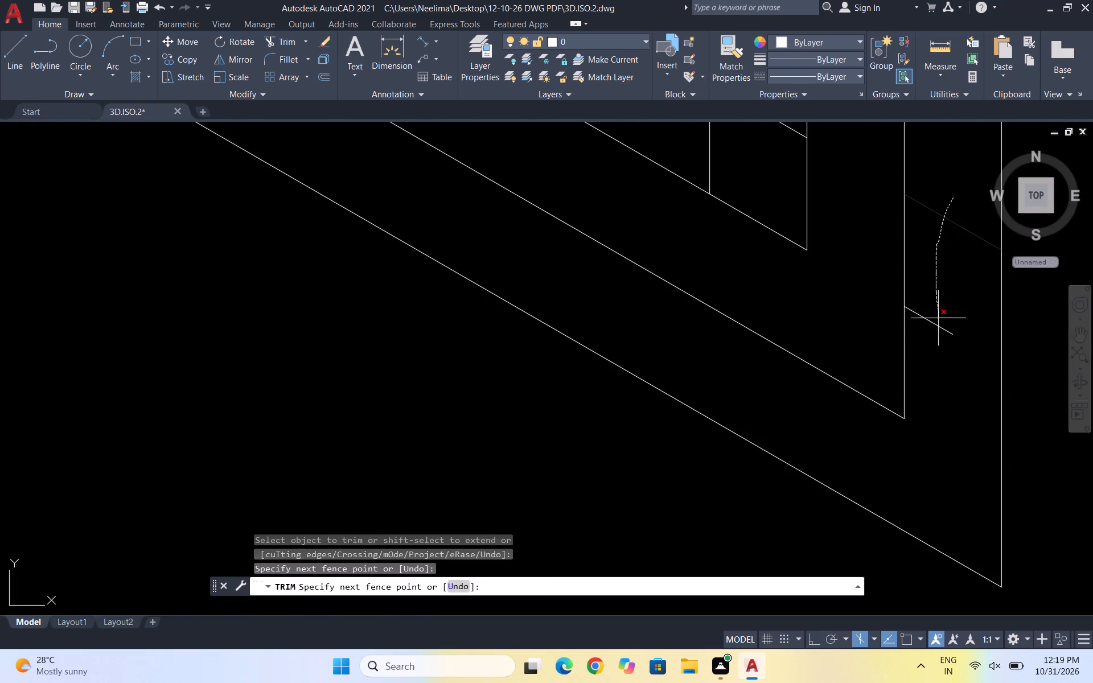
pyautogui.moveTo(938, 318); pyautogui.dragTo(940, 358)
pyautogui.scroll(-4, 947, 360)
pyautogui.scroll(4, 918, 330)
pyautogui.moveTo(924, 406); pyautogui.dragTo(984, 367)
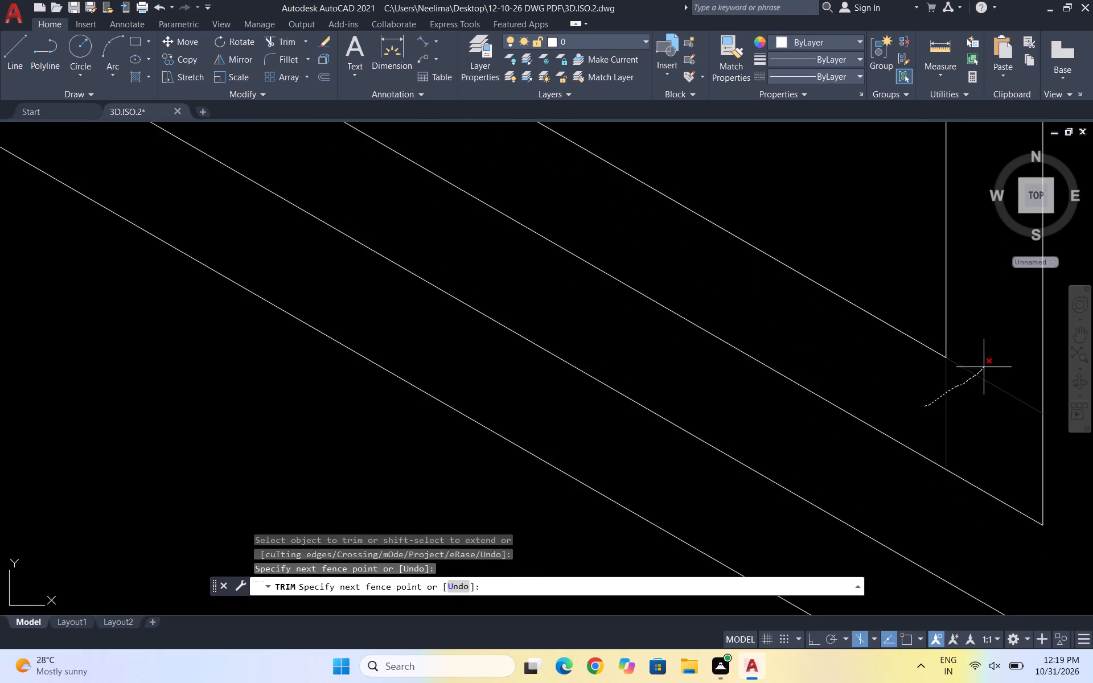
pyautogui.moveTo(984, 367); pyautogui.dragTo(985, 359)
pyautogui.scroll(-3, 977, 362)
pyautogui.scroll(-3, 799, 462)
pyautogui.scroll(-2, 457, 323)
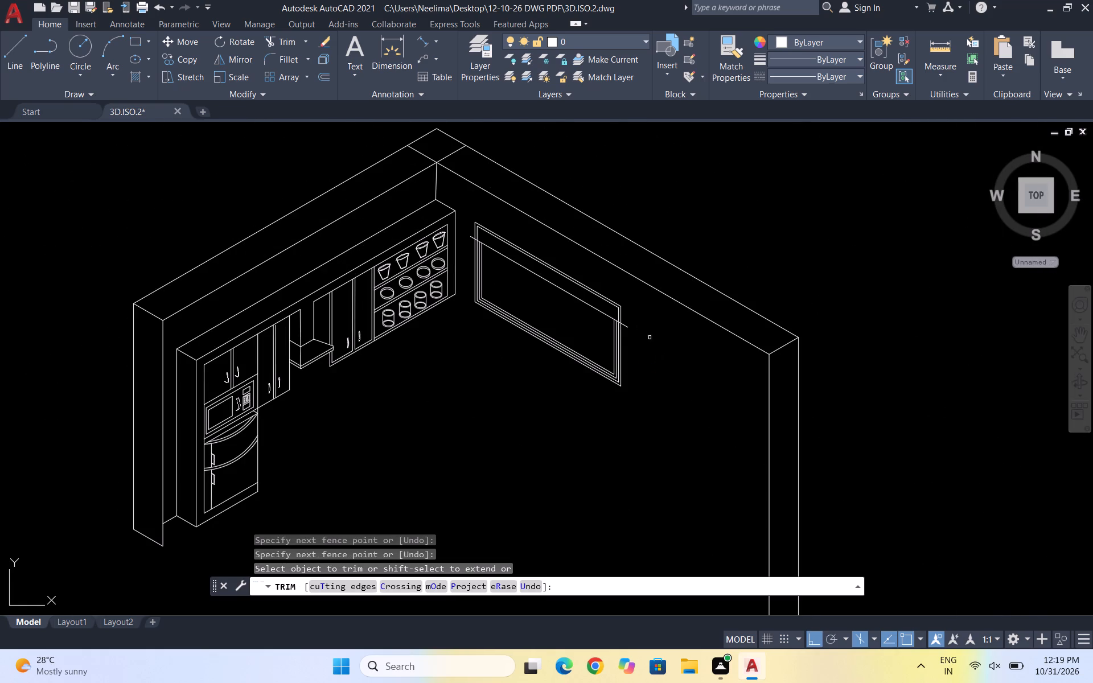
pyautogui.press('Escape')
pyautogui.press('Escape')
pyautogui.press('Escape')
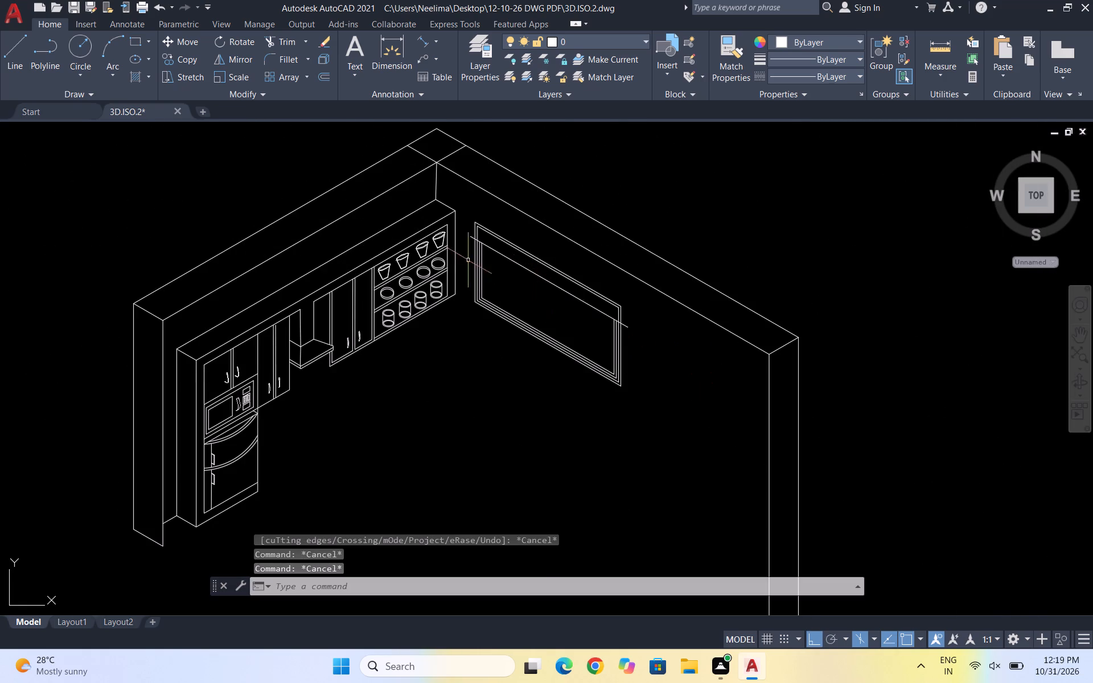
# Move the sloping cross line a short distance straight down within the frame.
pyautogui.scroll(1, 443, 219)
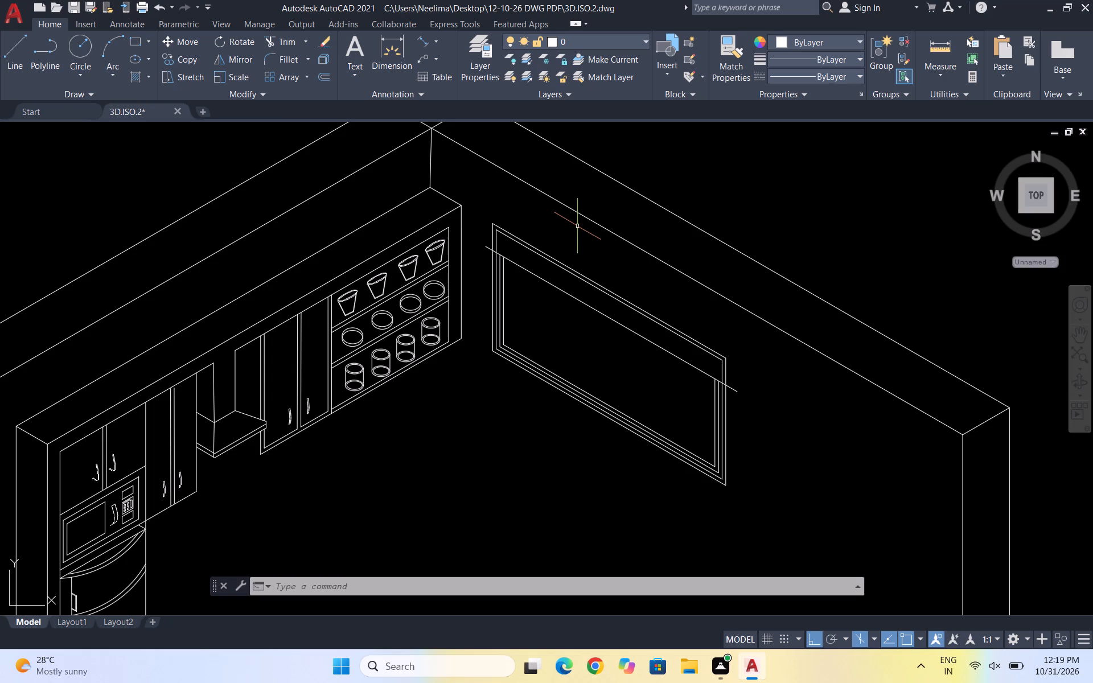
pyautogui.scroll(2, 495, 259)
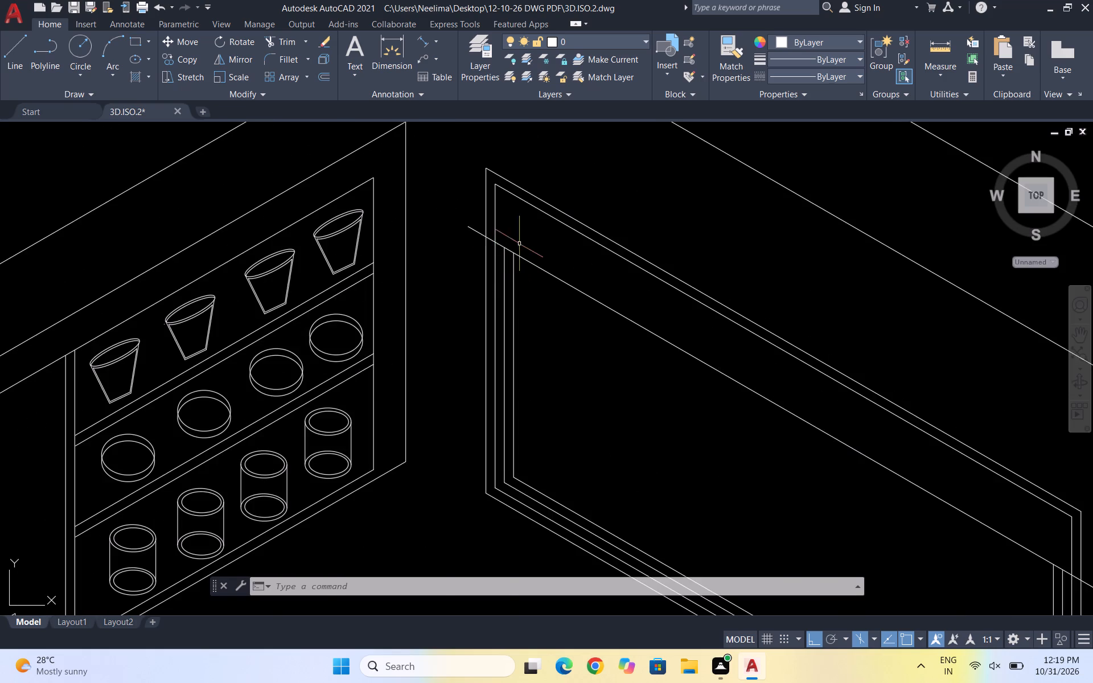
pyautogui.scroll(3, 519, 244)
pyautogui.moveTo(593, 374); pyautogui.dragTo(584, 338)
pyautogui.click(559, 299)
pyautogui.press('m')
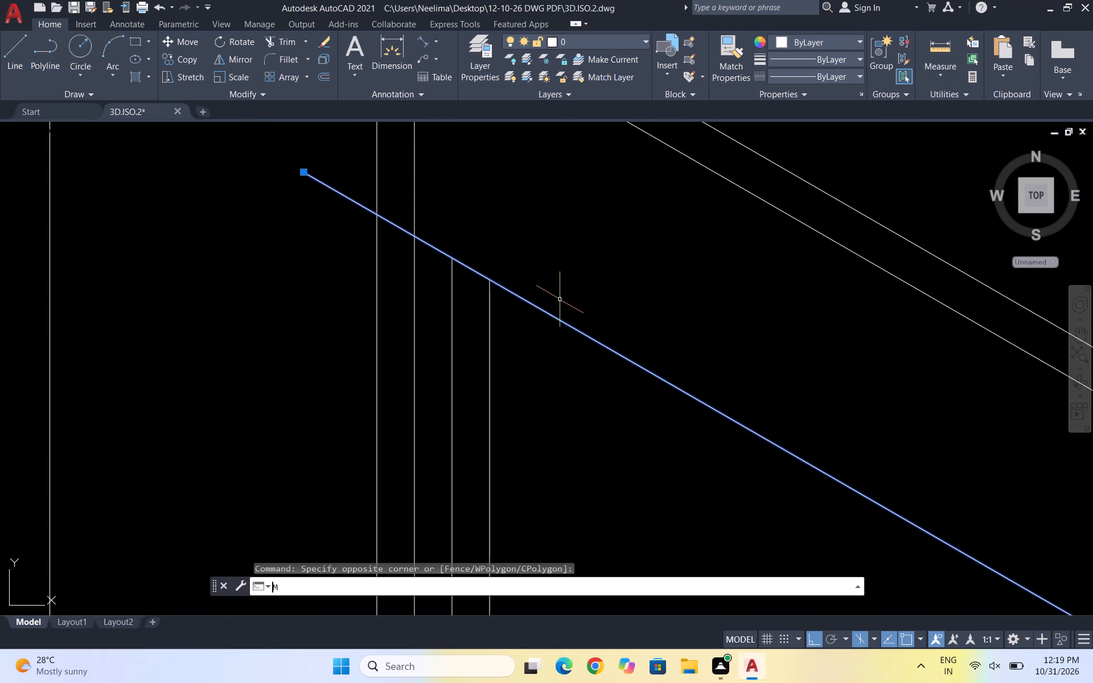
pyautogui.press('Return')
pyautogui.scroll(-4, 496, 252)
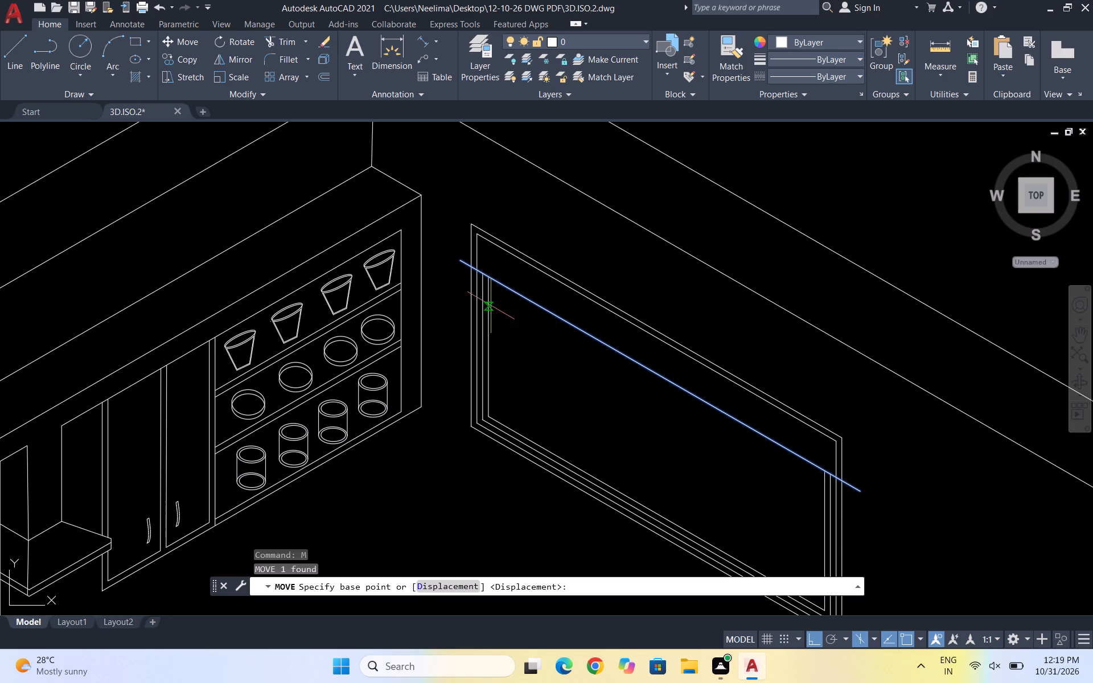
pyautogui.scroll(3, 468, 266)
pyautogui.click(500, 281)
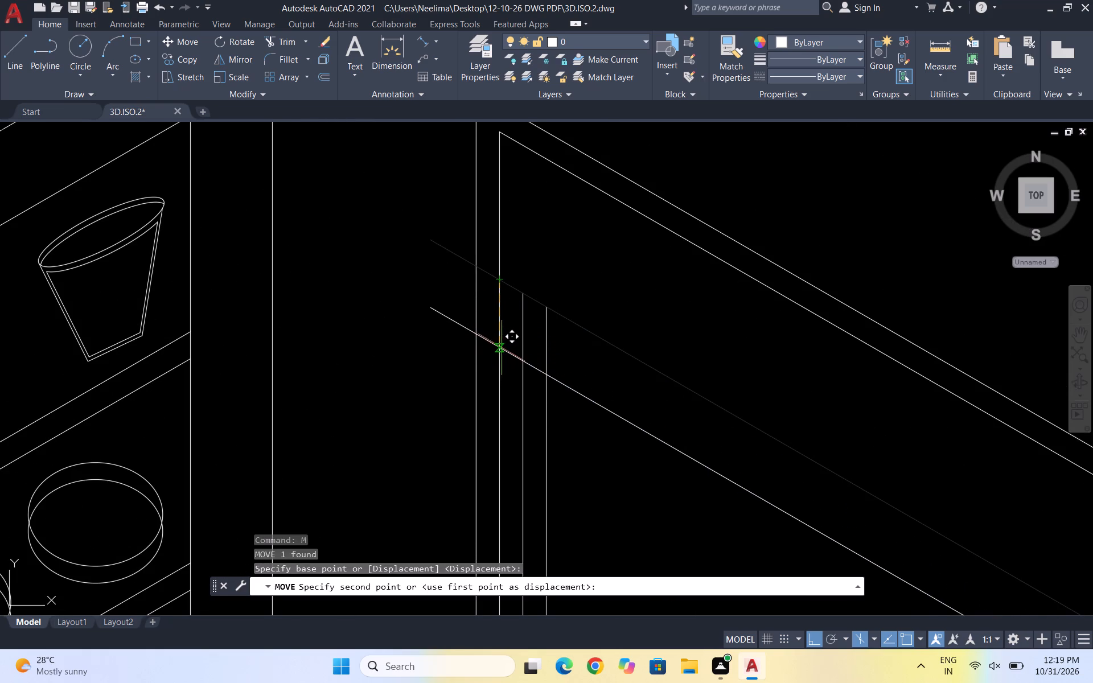
pyautogui.click(502, 331)
pyautogui.scroll(-3, 487, 292)
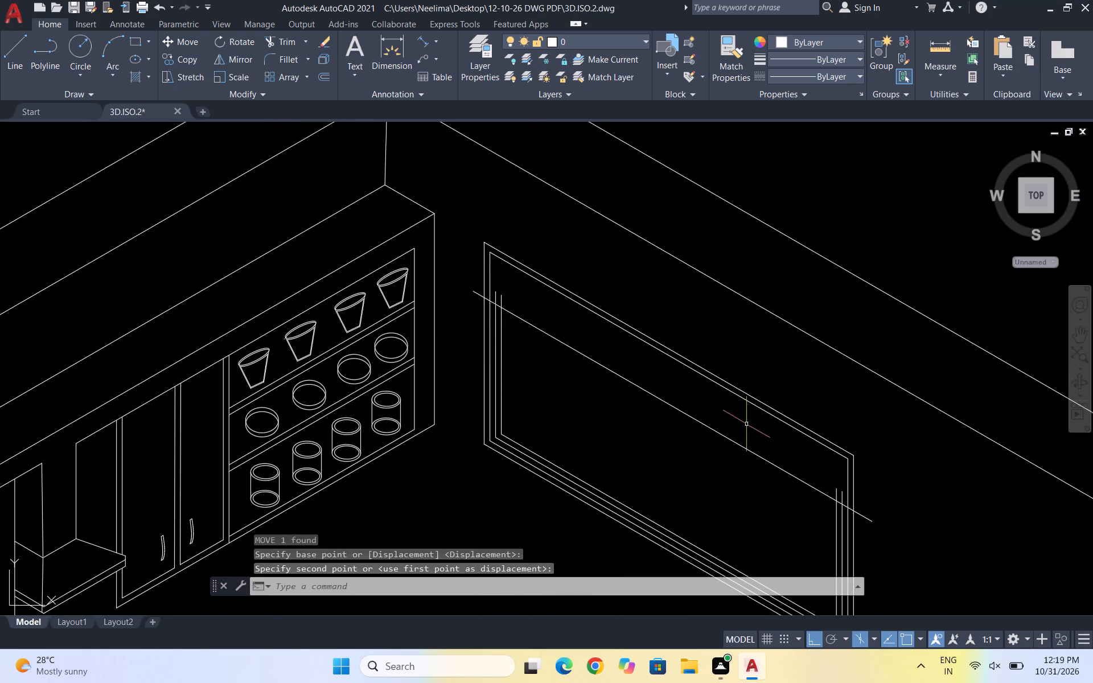
pyautogui.press('Escape')
pyautogui.press('Escape')
# Trim the two inner vertical ends above the lowered cross line on the frame side nearest the shelf cabinet.
pyautogui.write('TR')
pyautogui.press('Return')
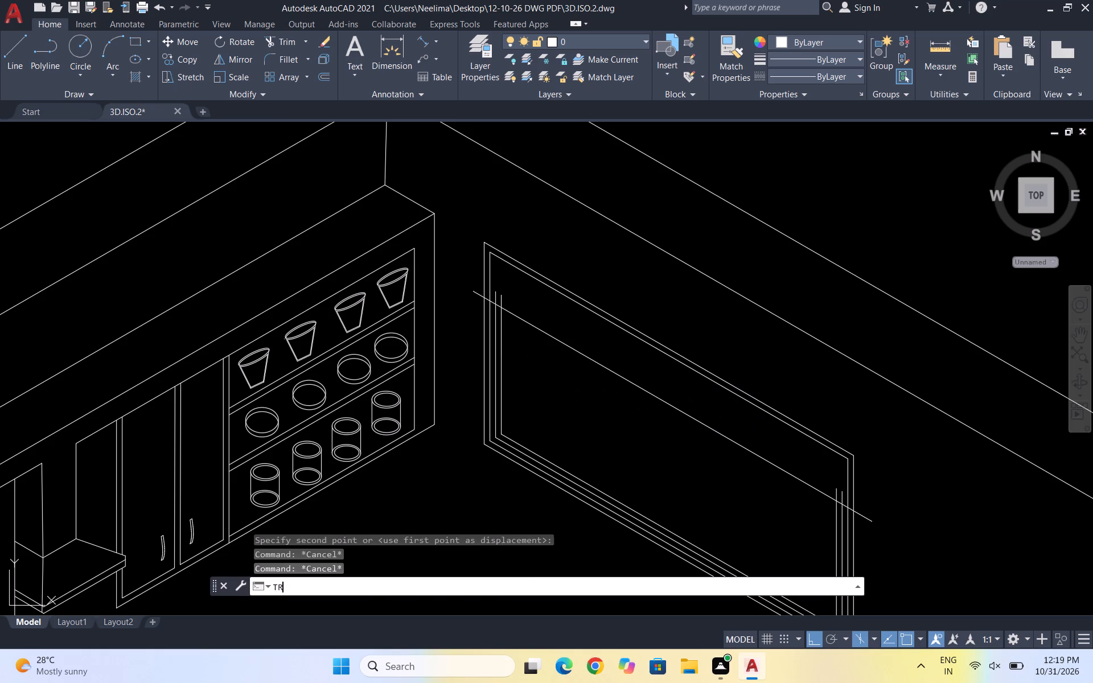
pyautogui.scroll(5, 493, 302)
pyautogui.moveTo(496, 287); pyautogui.dragTo(543, 310)
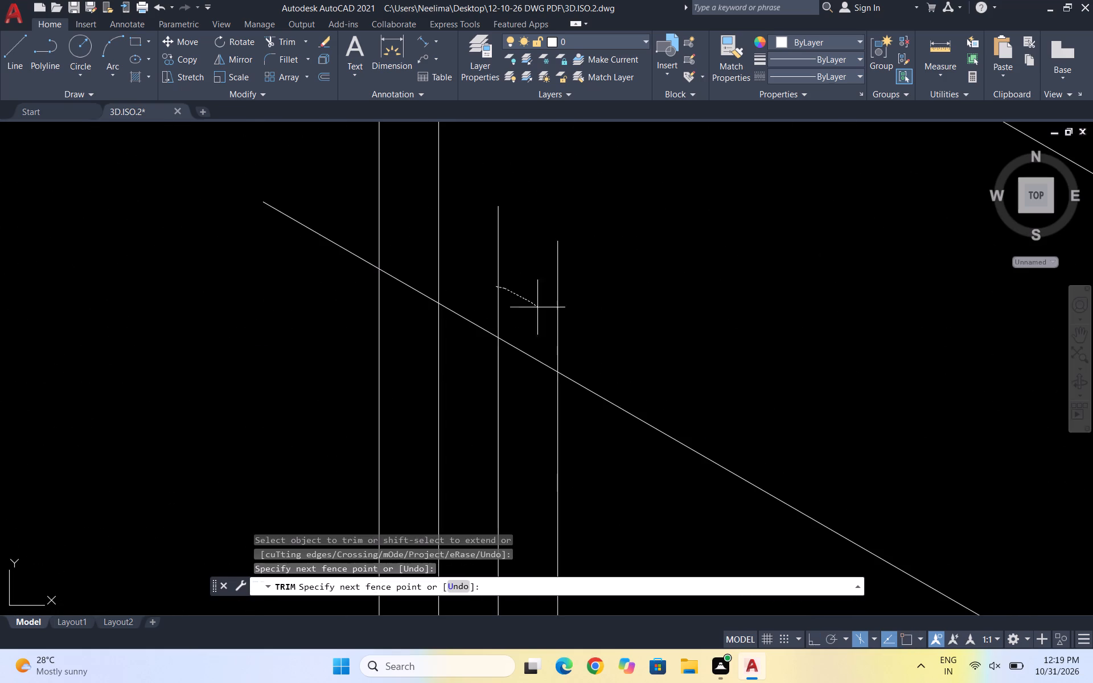
pyautogui.moveTo(543, 310); pyautogui.dragTo(606, 342)
pyautogui.scroll(-5, 579, 298)
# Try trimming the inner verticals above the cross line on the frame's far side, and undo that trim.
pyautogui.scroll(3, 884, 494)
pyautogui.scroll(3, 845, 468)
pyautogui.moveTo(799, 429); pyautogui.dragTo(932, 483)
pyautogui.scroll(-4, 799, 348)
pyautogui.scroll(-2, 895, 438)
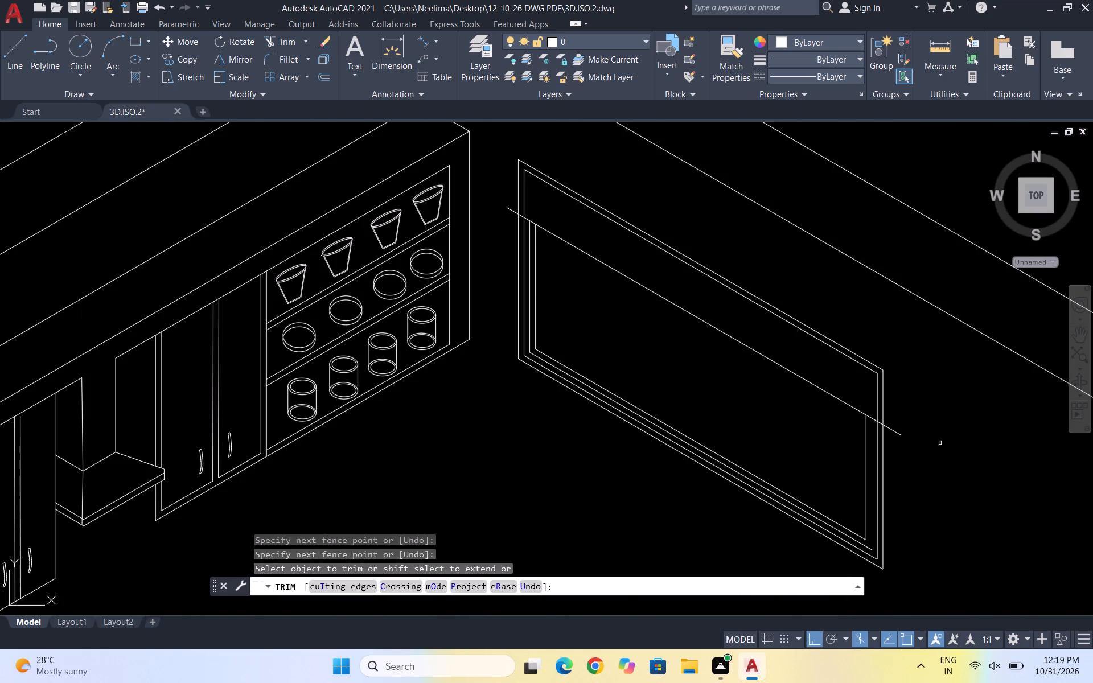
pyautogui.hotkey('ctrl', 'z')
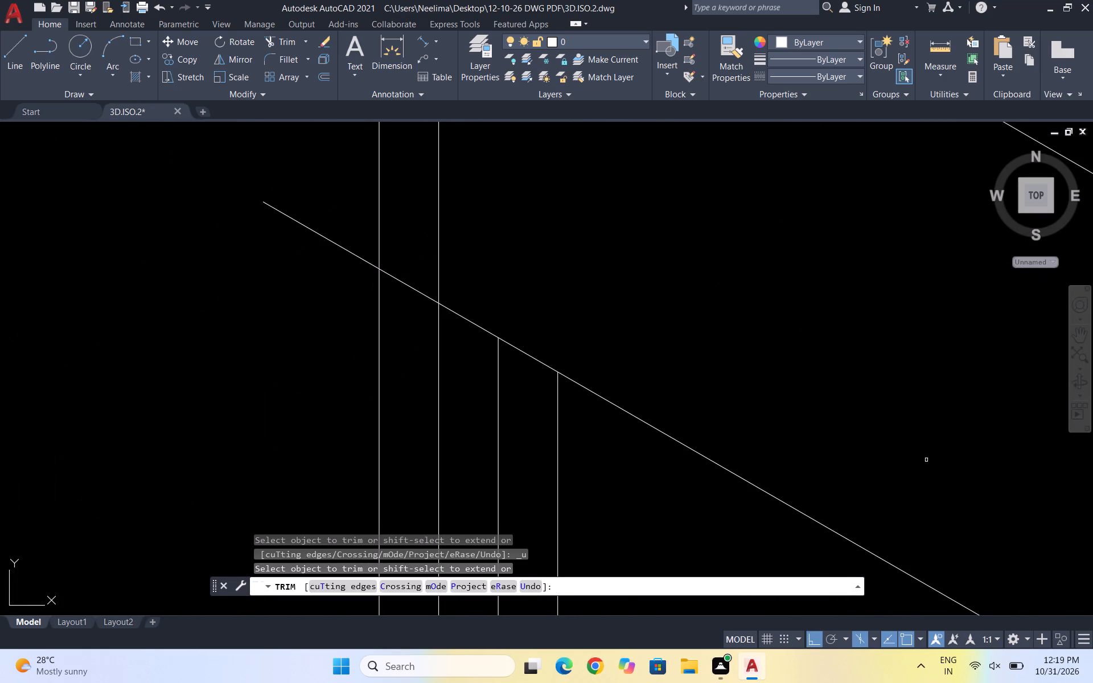
# Trim the two inner vertical ends above the cross line on the frame side farthest from the shelf cabinet.
pyautogui.scroll(-5, 958, 392)
pyautogui.scroll(-3, 797, 373)
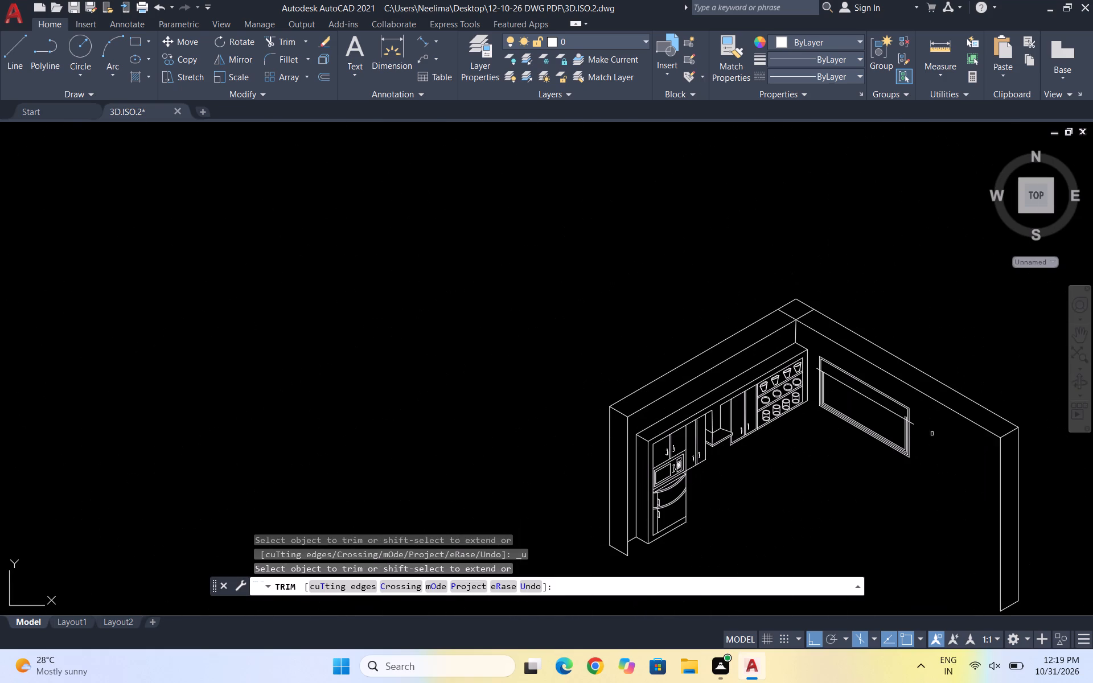
pyautogui.scroll(4, 932, 427)
pyautogui.scroll(4, 779, 423)
pyautogui.moveTo(742, 278); pyautogui.dragTo(706, 231)
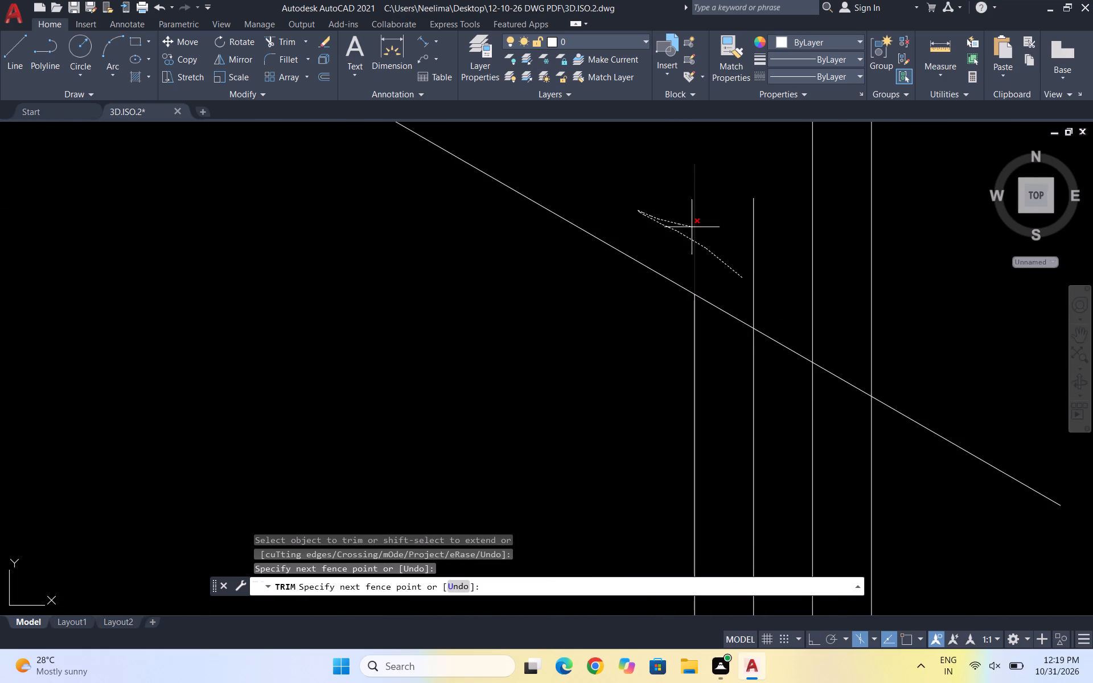
pyautogui.moveTo(706, 231); pyautogui.dragTo(779, 246)
pyautogui.scroll(-4, 759, 249)
pyautogui.scroll(-3, 860, 351)
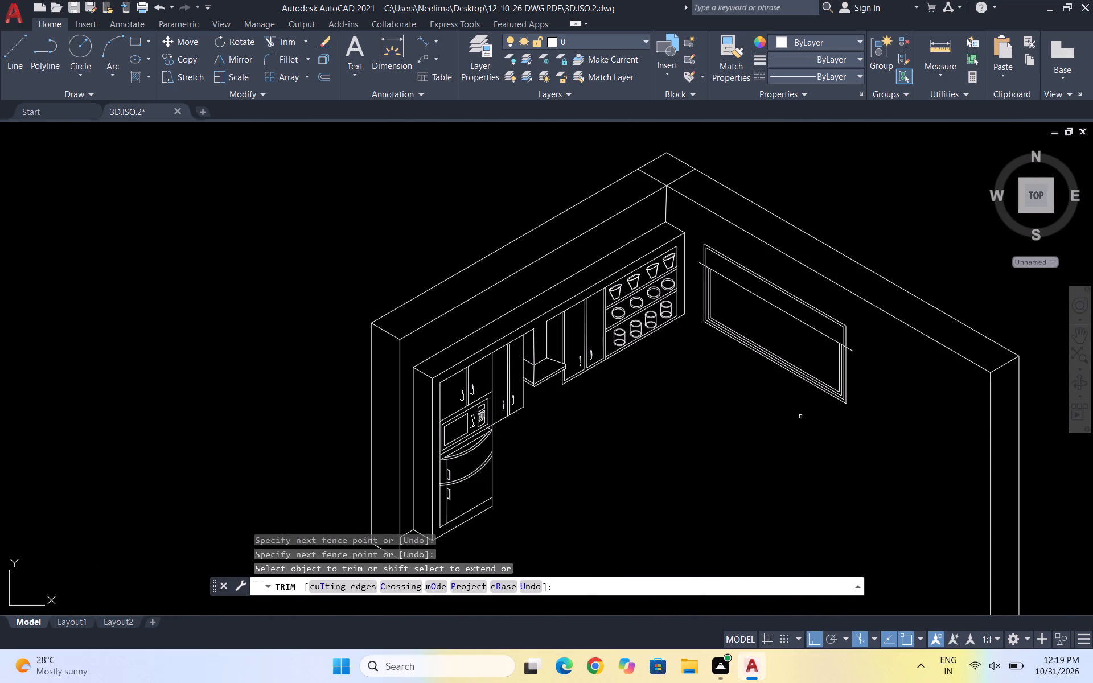
pyautogui.press('Escape')
# Move the sloping cross line straight down again within the frame, from its crossing with the second vertical beside the shelf cabinet.
pyautogui.scroll(3, 792, 331)
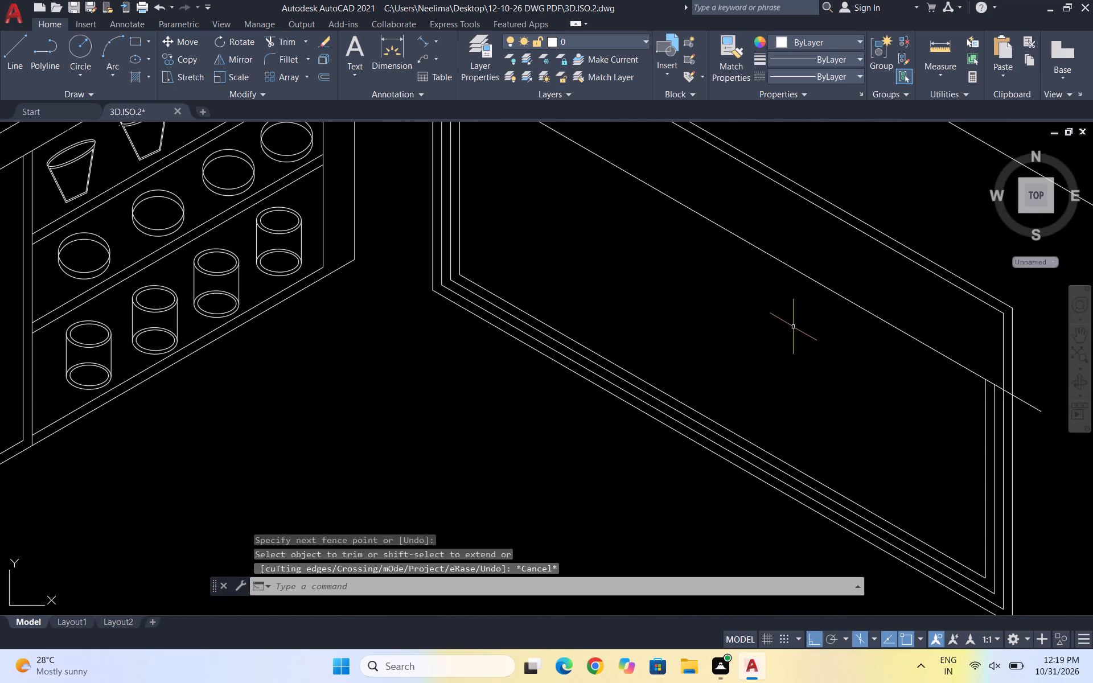
pyautogui.moveTo(795, 325); pyautogui.dragTo(795, 303)
pyautogui.click(729, 212)
pyautogui.press('m')
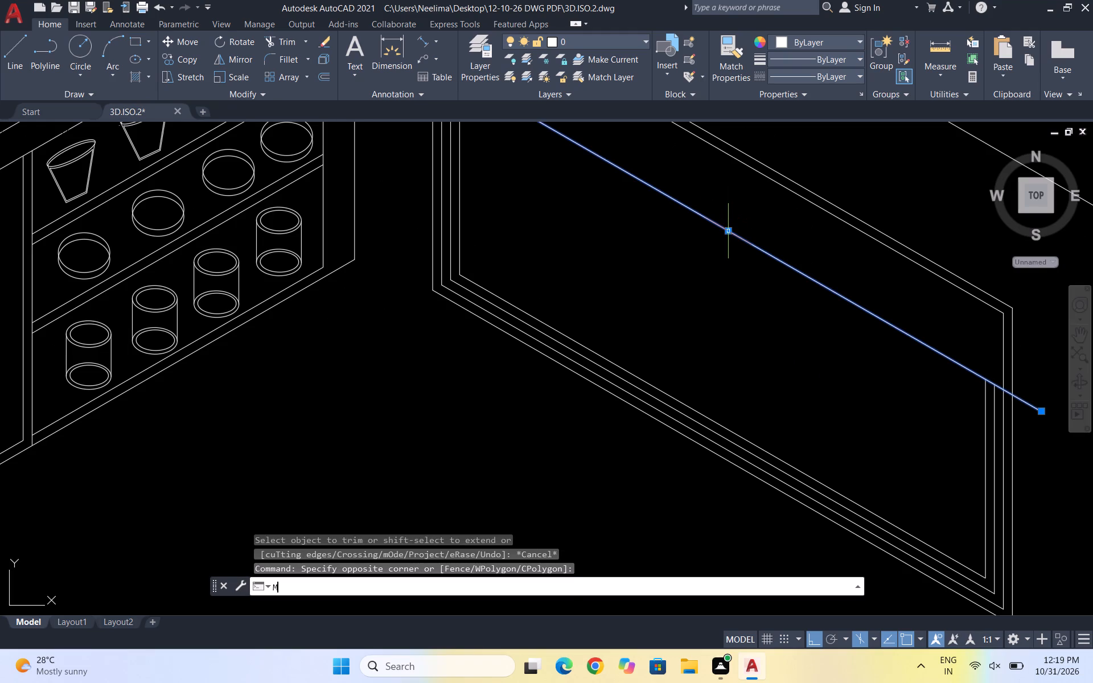
pyautogui.press('Return')
pyautogui.scroll(1, 731, 233)
pyautogui.scroll(-3, 705, 257)
pyautogui.scroll(4, 601, 200)
pyautogui.scroll(2, 651, 287)
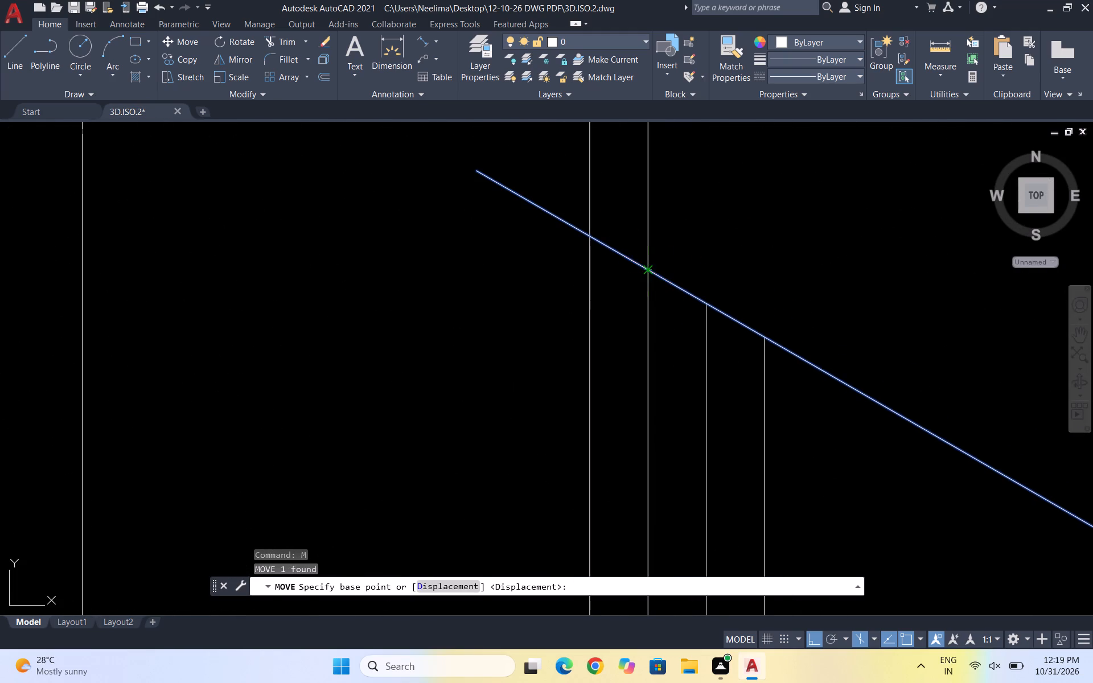
pyautogui.click(647, 272)
pyautogui.scroll(-6, 640, 259)
pyautogui.scroll(2, 635, 279)
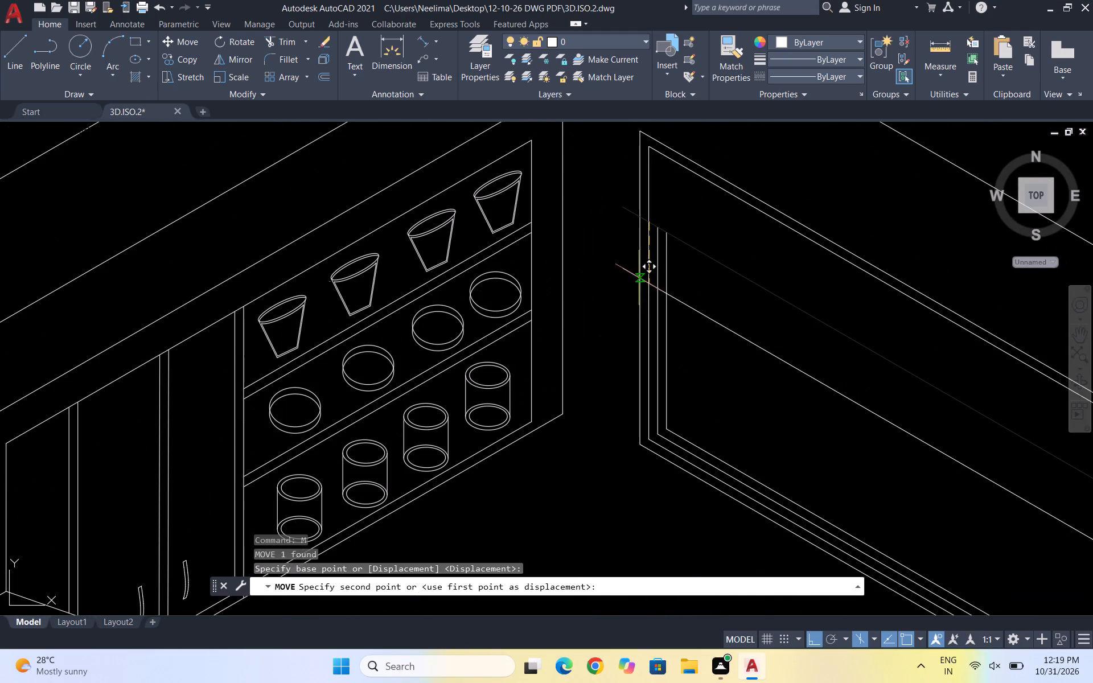
pyautogui.scroll(1, 650, 268)
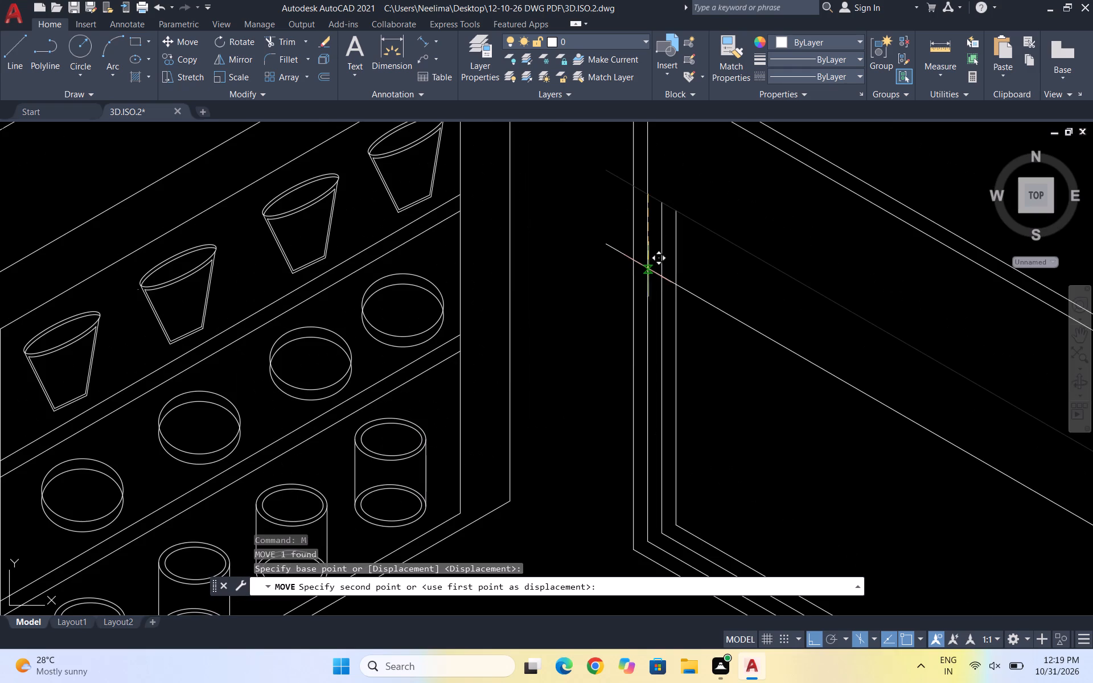
pyautogui.click(647, 271)
pyautogui.scroll(-3, 634, 274)
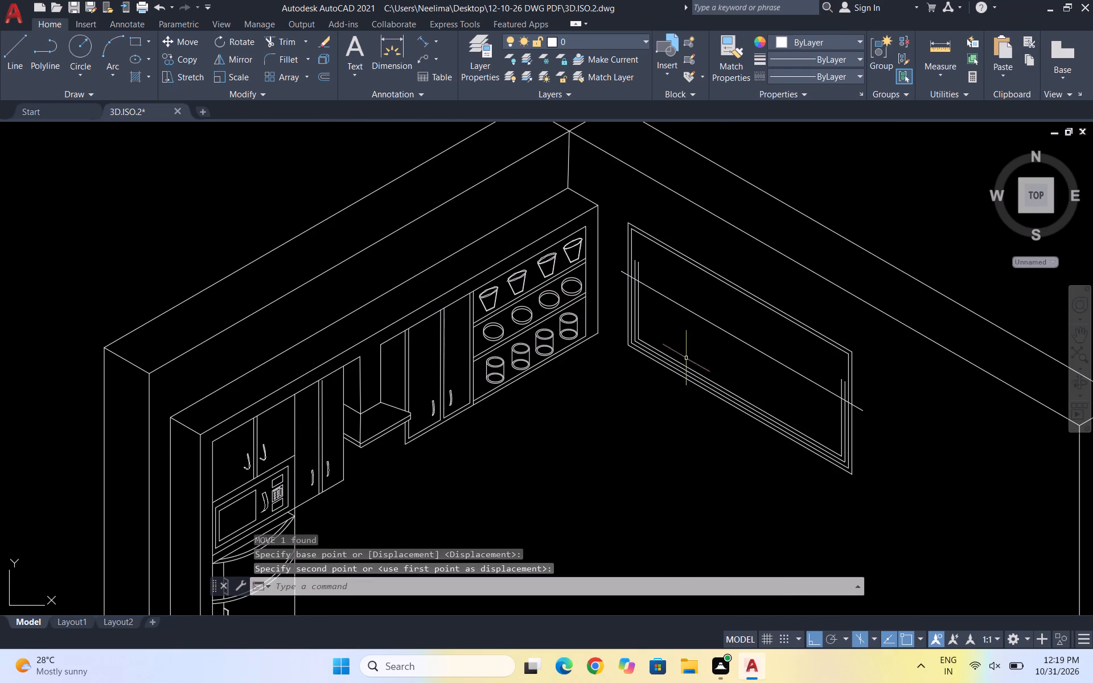
pyautogui.press('Escape')
pyautogui.press('Escape')
pyautogui.press('Escape')
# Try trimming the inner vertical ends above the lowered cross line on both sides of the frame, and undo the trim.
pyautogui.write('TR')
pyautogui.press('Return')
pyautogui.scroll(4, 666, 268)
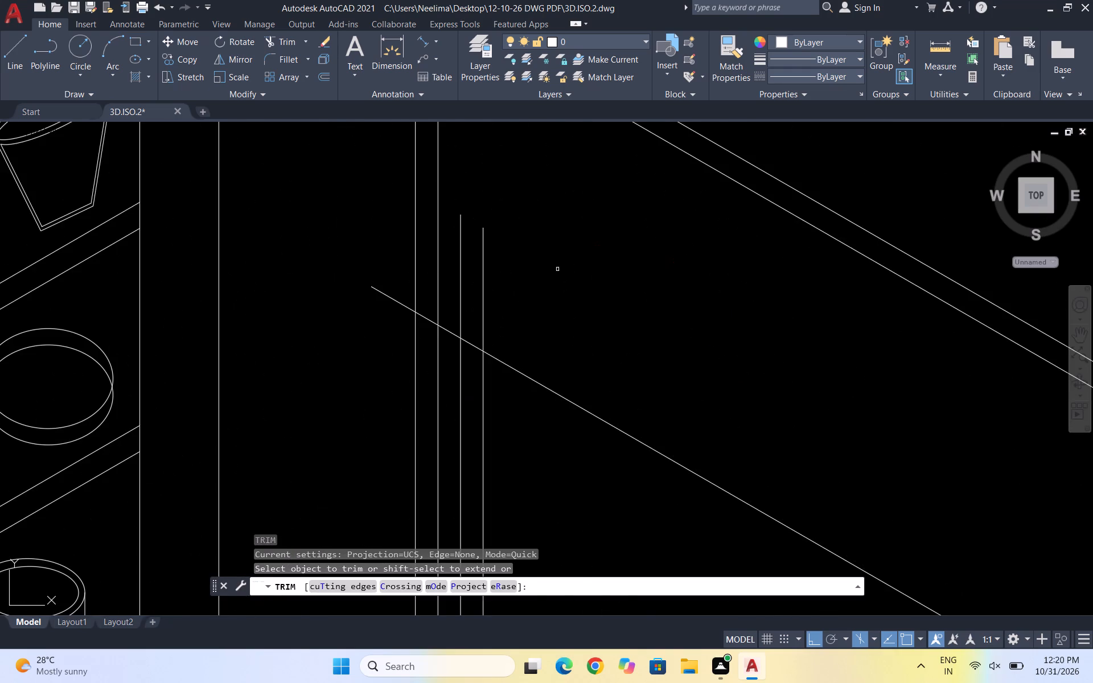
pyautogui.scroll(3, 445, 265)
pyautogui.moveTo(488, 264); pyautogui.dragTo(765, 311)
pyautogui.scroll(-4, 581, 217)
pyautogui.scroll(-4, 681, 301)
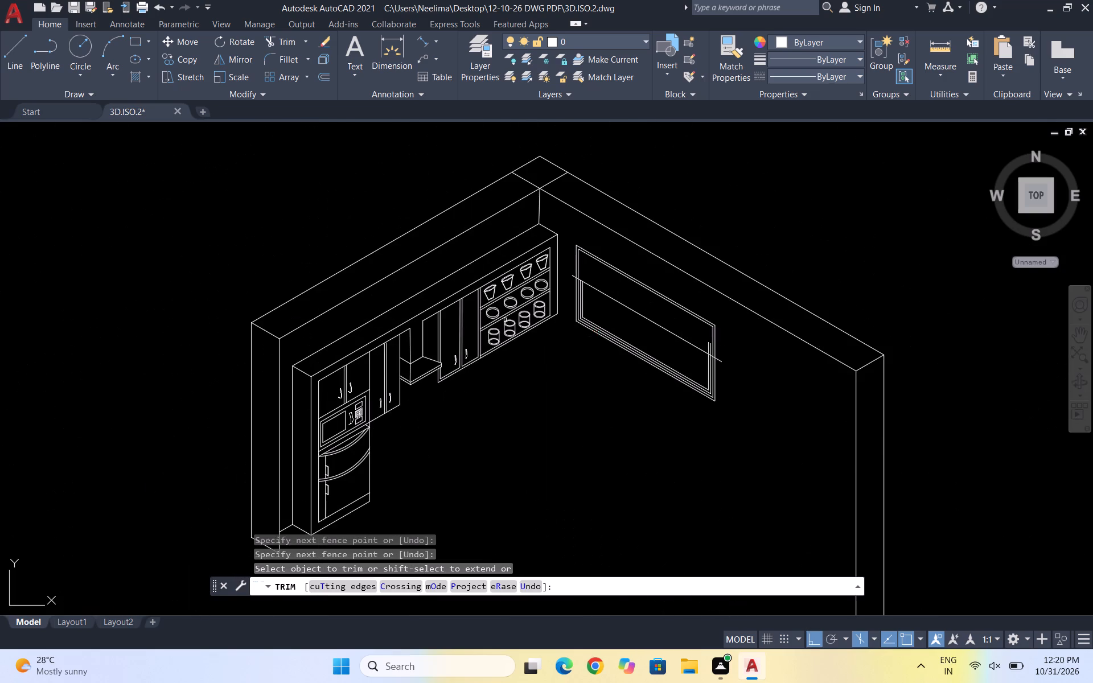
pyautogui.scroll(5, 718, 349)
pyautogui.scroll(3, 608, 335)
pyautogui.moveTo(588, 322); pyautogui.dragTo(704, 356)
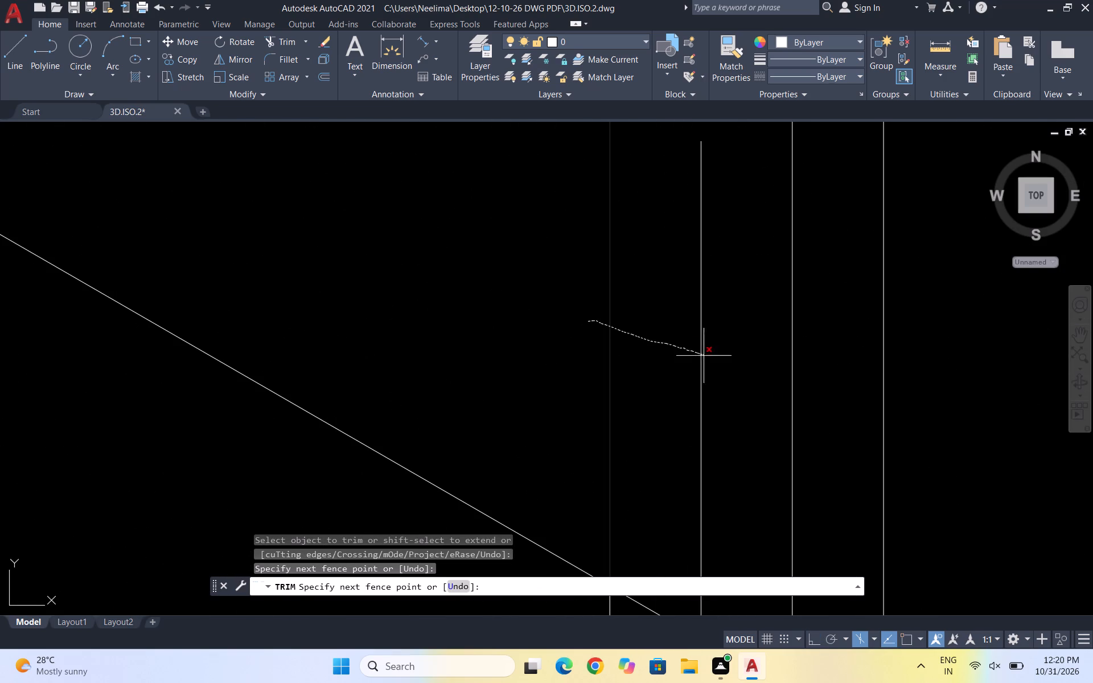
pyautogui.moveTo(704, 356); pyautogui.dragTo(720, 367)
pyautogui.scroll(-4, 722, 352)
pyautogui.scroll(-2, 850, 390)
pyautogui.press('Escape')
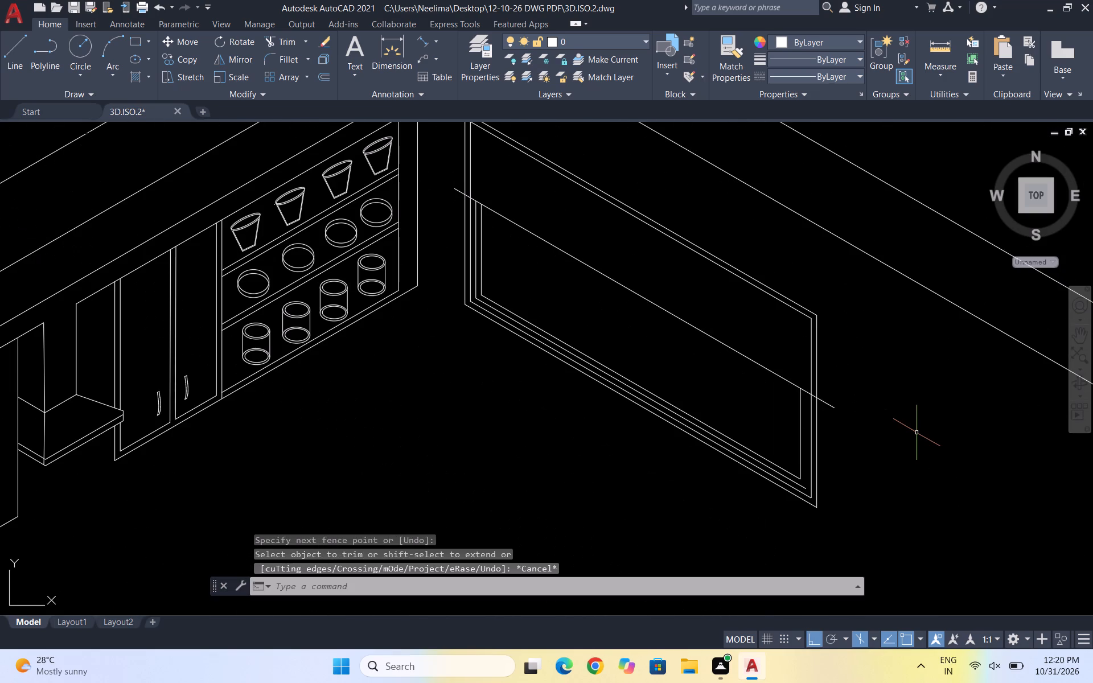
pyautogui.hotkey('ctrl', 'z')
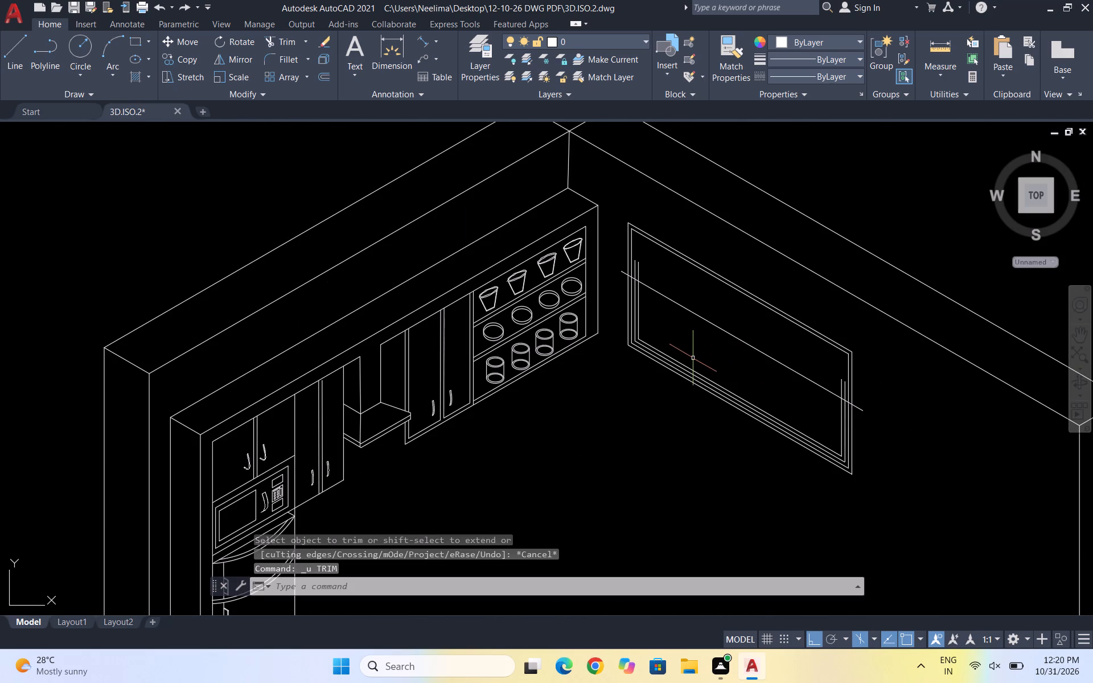
# Trim the two inner vertical ends above the lowered cross line on the frame side nearest the shelf cabinet.
pyautogui.write('TR')
pyautogui.press('Return')
pyautogui.scroll(3, 640, 276)
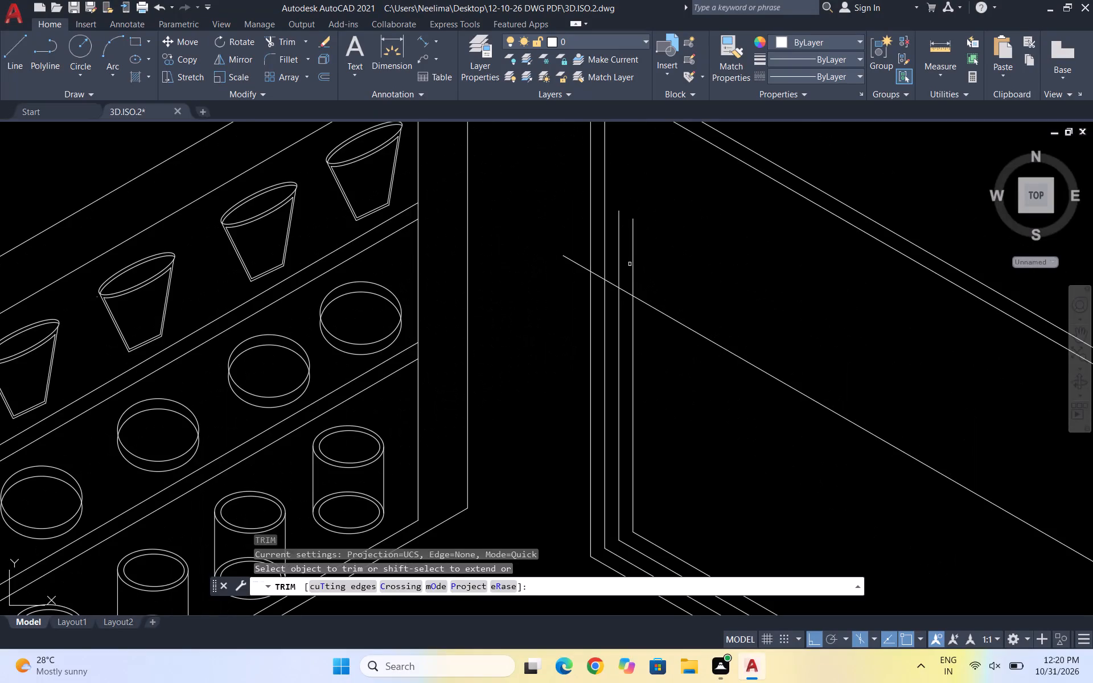
pyautogui.click(630, 262)
pyautogui.click(648, 267)
pyautogui.click(621, 241)
pyautogui.scroll(-4, 623, 240)
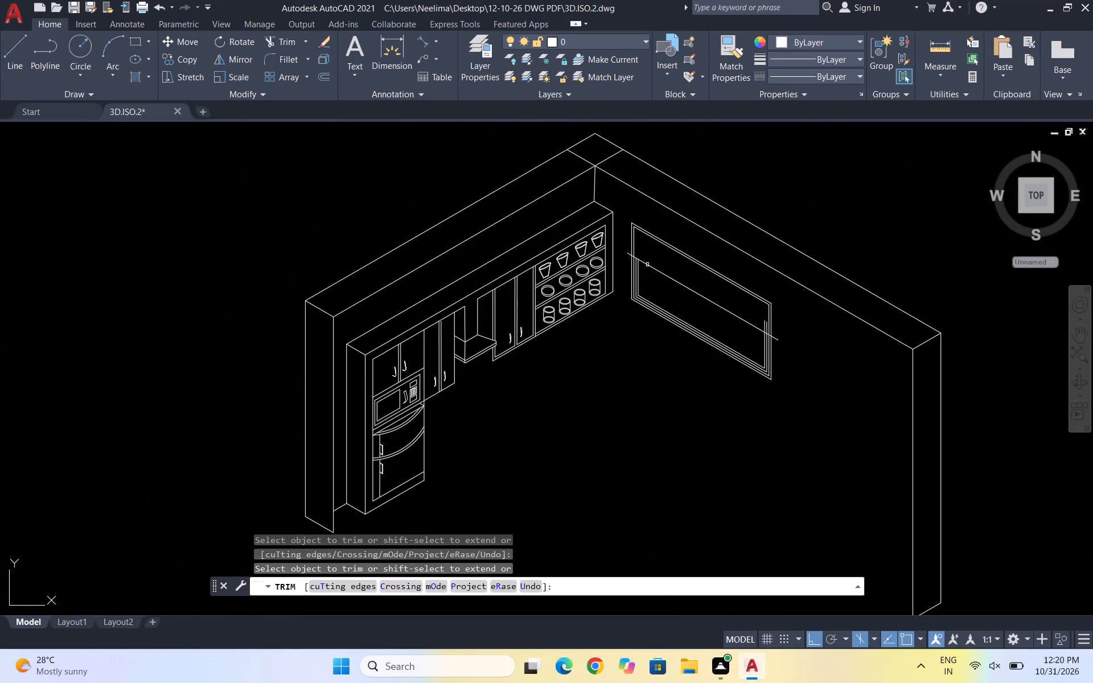
# Trim the two inner vertical ends above the cross line on the frame side farthest from the shelf cabinet.
pyautogui.scroll(4, 785, 327)
pyautogui.scroll(3, 659, 351)
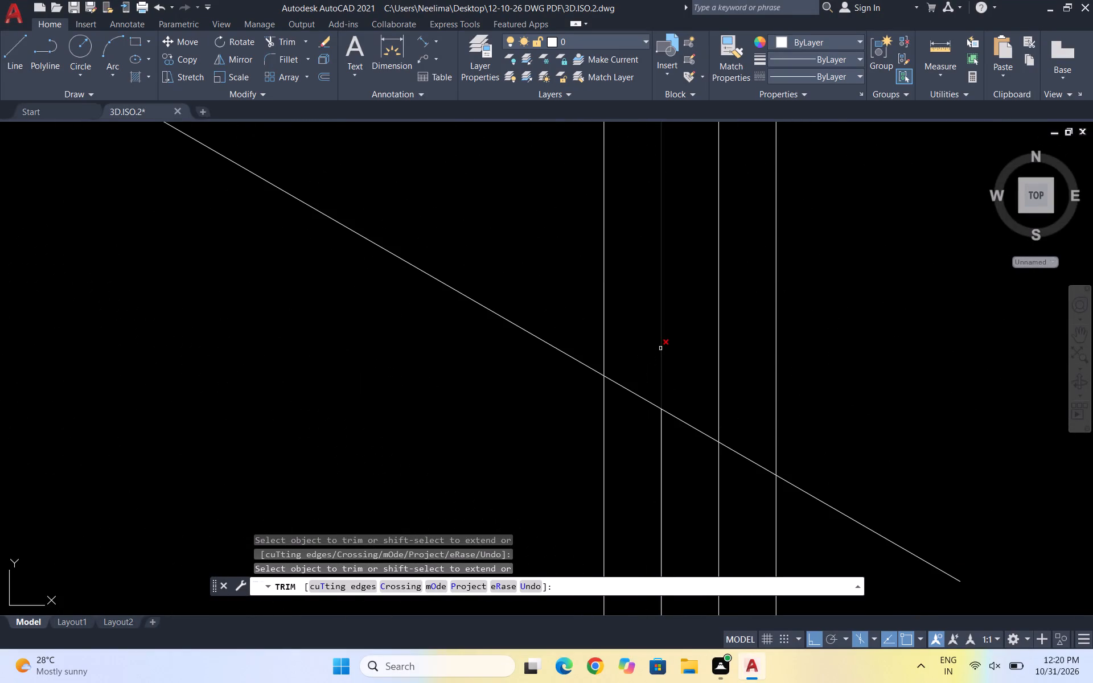
pyautogui.click(660, 348)
pyautogui.moveTo(610, 281); pyautogui.dragTo(606, 275)
pyautogui.click(566, 238)
pyautogui.scroll(-5, 573, 240)
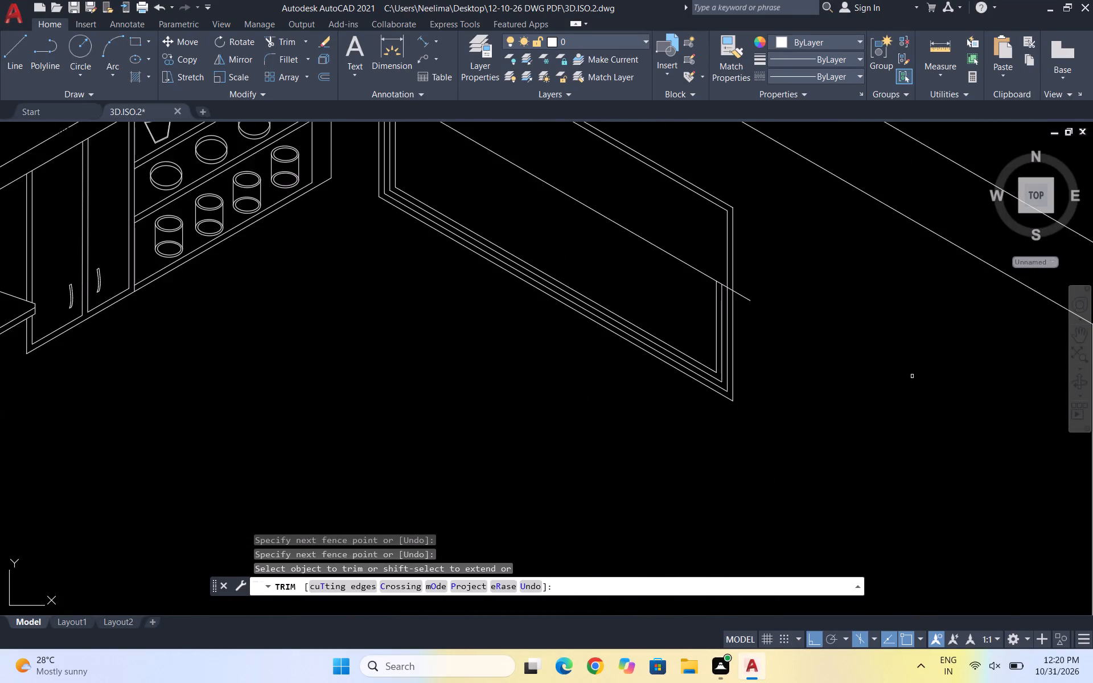
pyautogui.scroll(-2, 914, 380)
pyautogui.press('Escape')
pyautogui.press('Escape')
pyautogui.press('Escape')
pyautogui.press('Escape')
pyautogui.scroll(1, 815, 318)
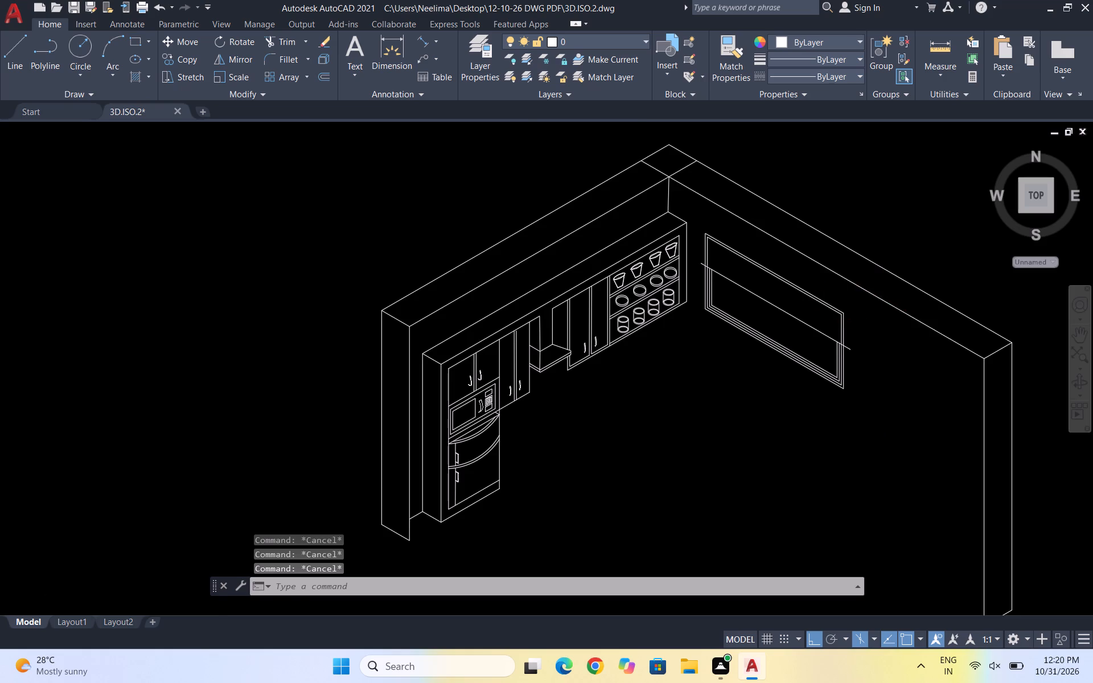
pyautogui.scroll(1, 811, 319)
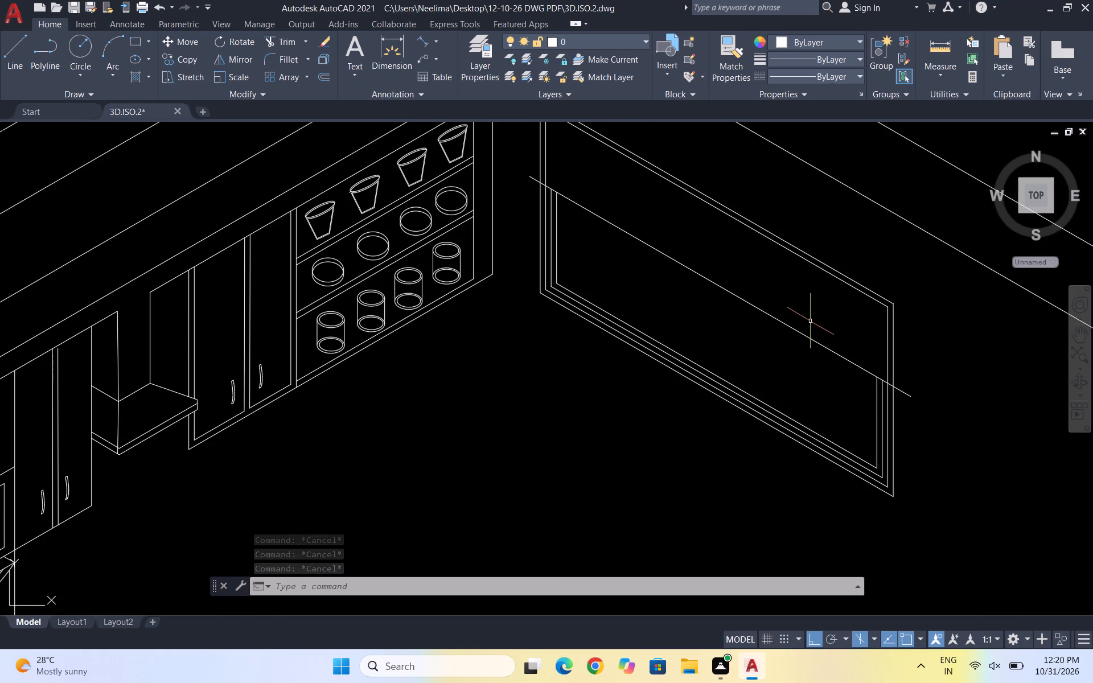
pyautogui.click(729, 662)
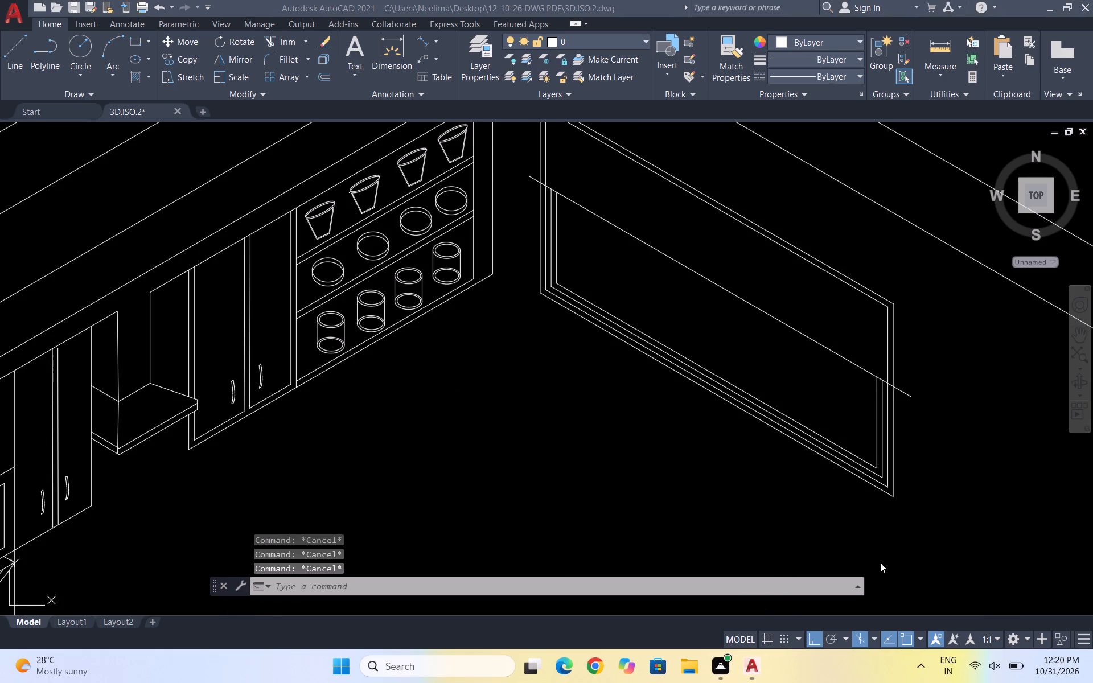
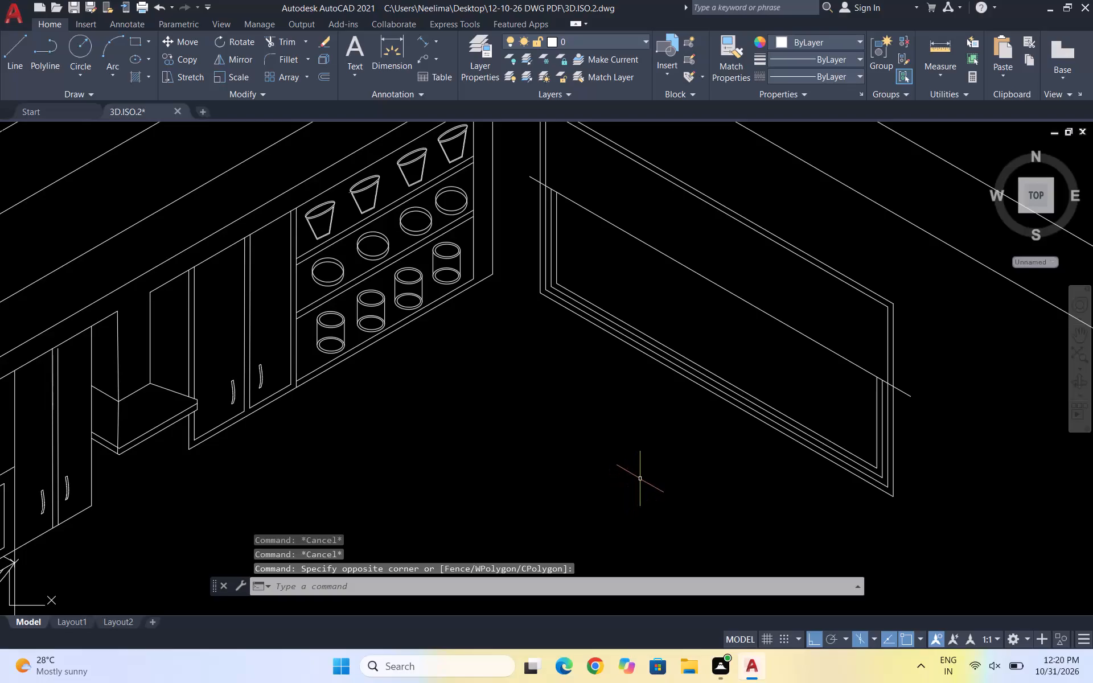
# Copy the sloping cross line of the wall frame about 12 units straight up to form a band.
pyautogui.press('Escape')
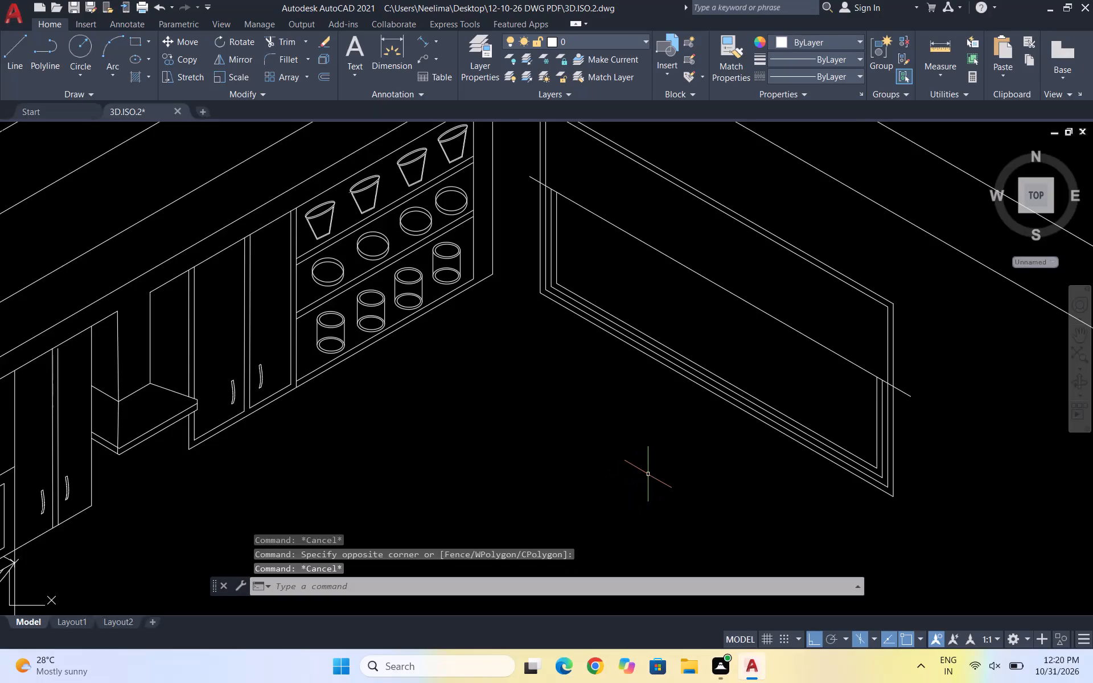
pyautogui.press('Escape')
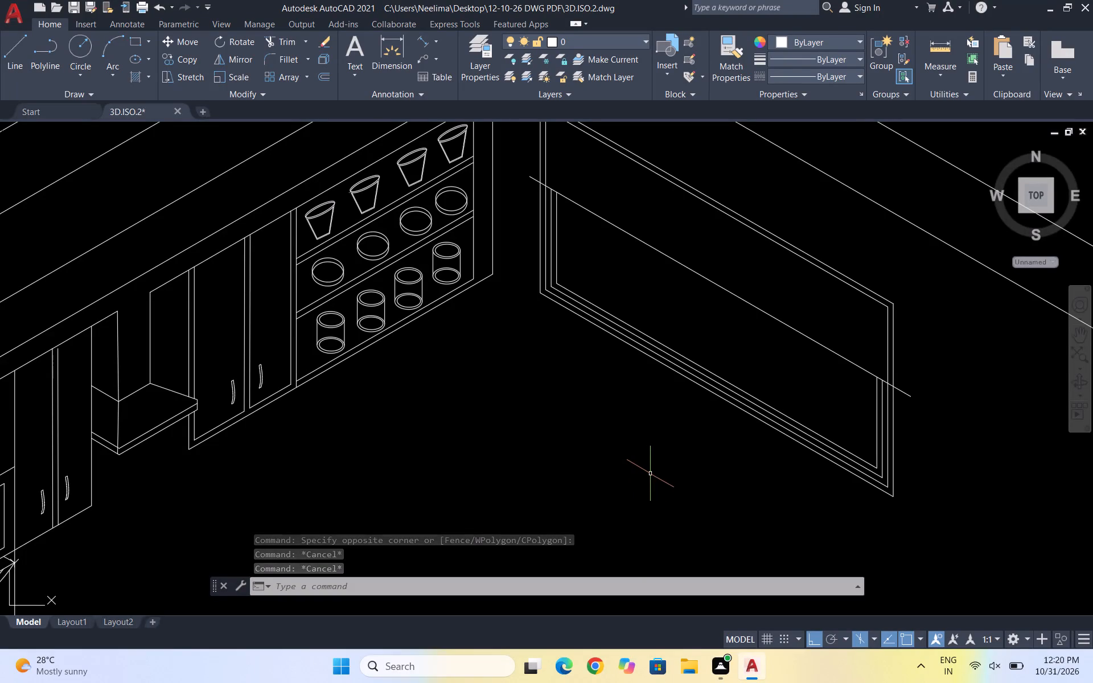
pyautogui.moveTo(817, 348); pyautogui.dragTo(815, 339)
pyautogui.click(793, 319)
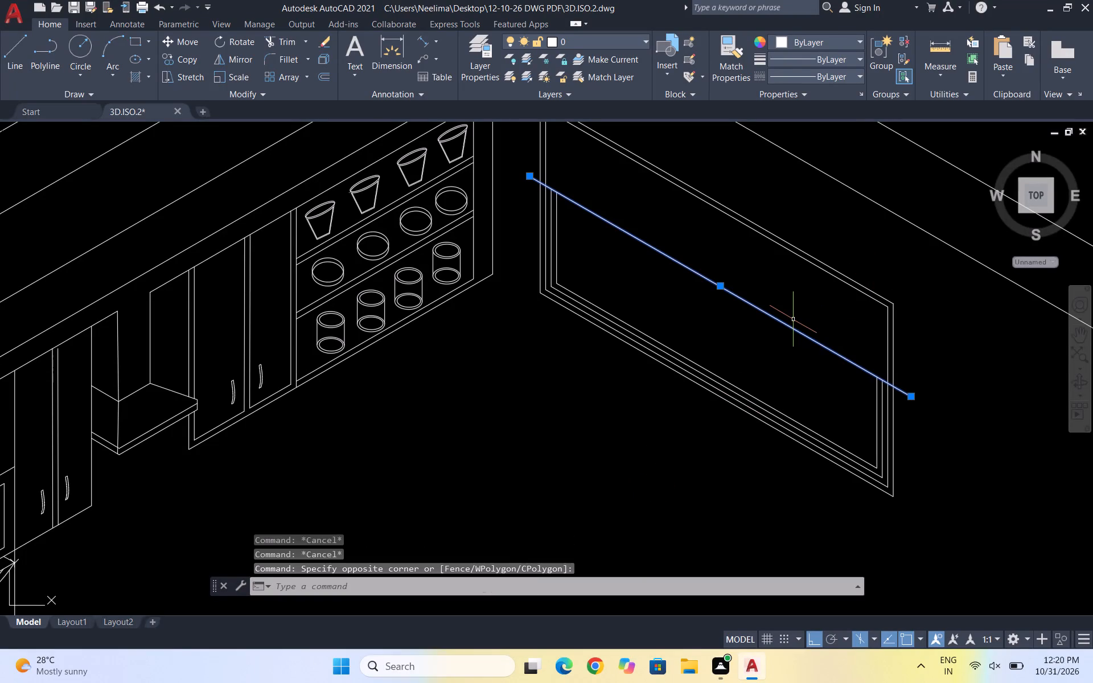
pyautogui.write('CO')
pyautogui.press('Return')
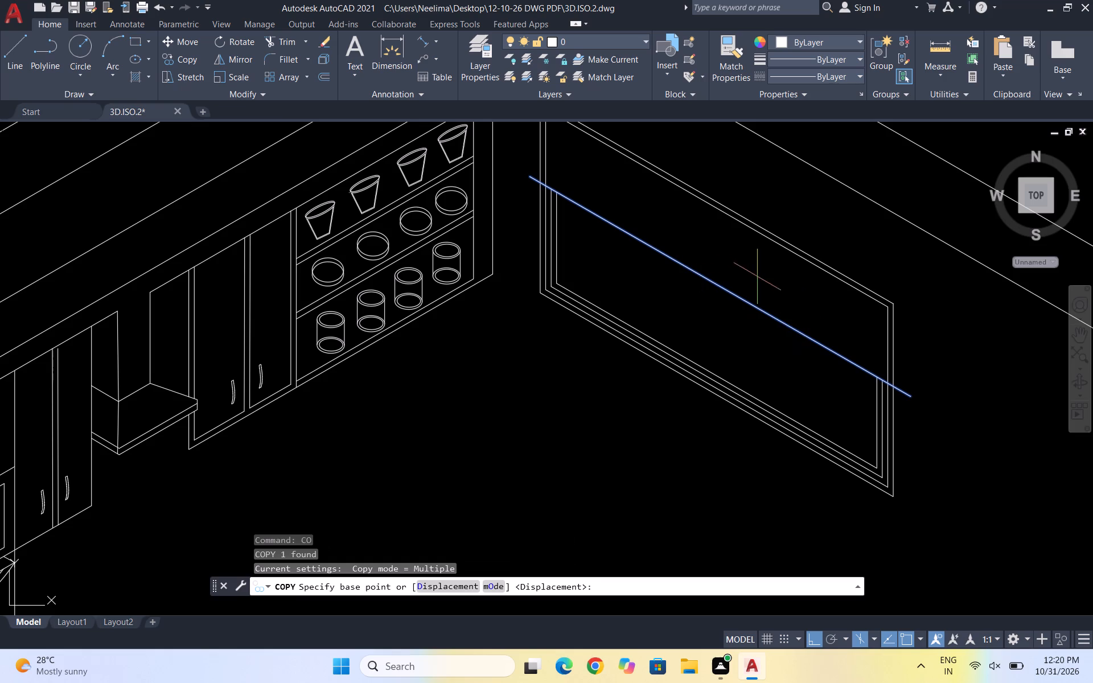
pyautogui.click(718, 286)
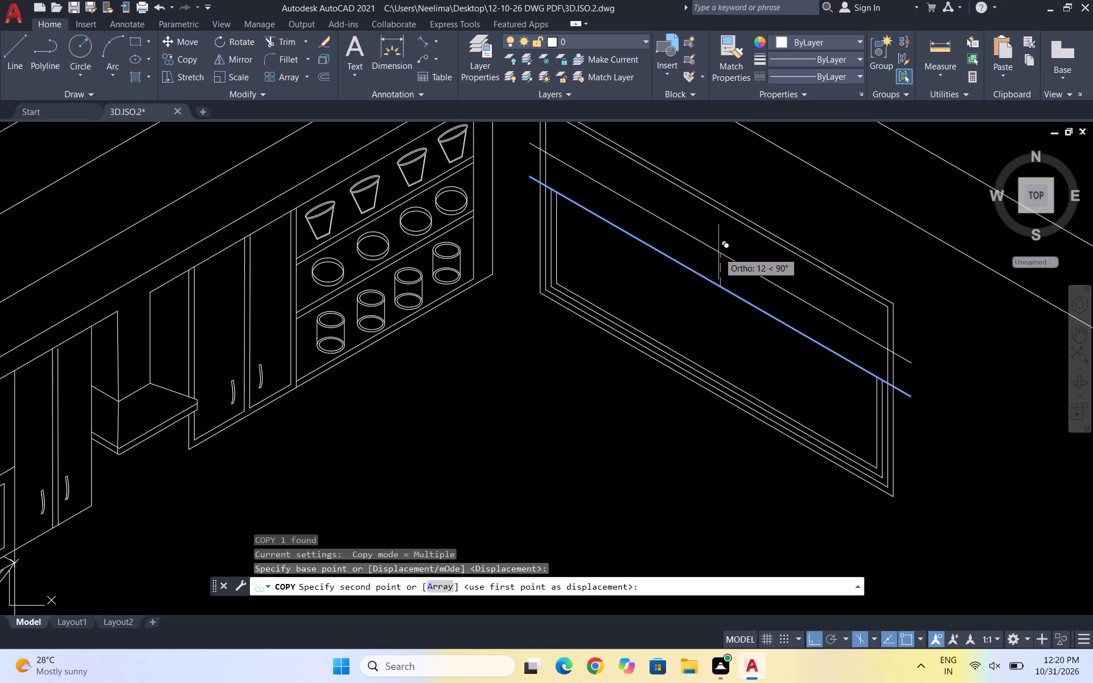
pyautogui.click(718, 252)
pyautogui.press('Escape')
# Draw vertical lines joining the two sloping cross lines at both ends to close the band.
pyautogui.press('l')
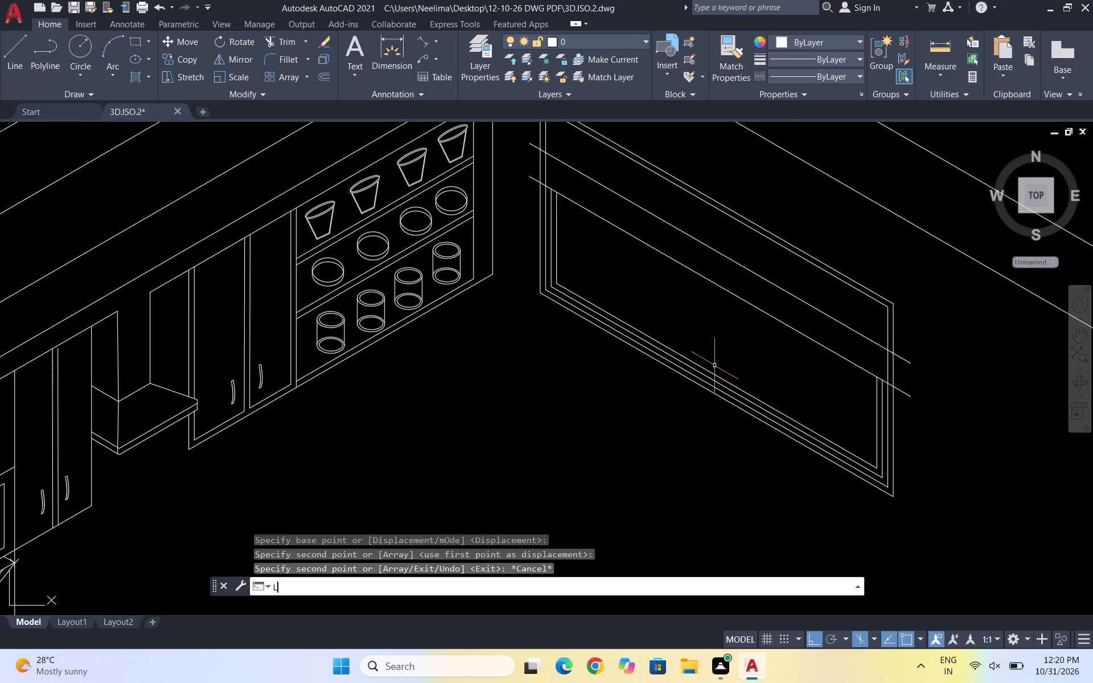
pyautogui.press('Return')
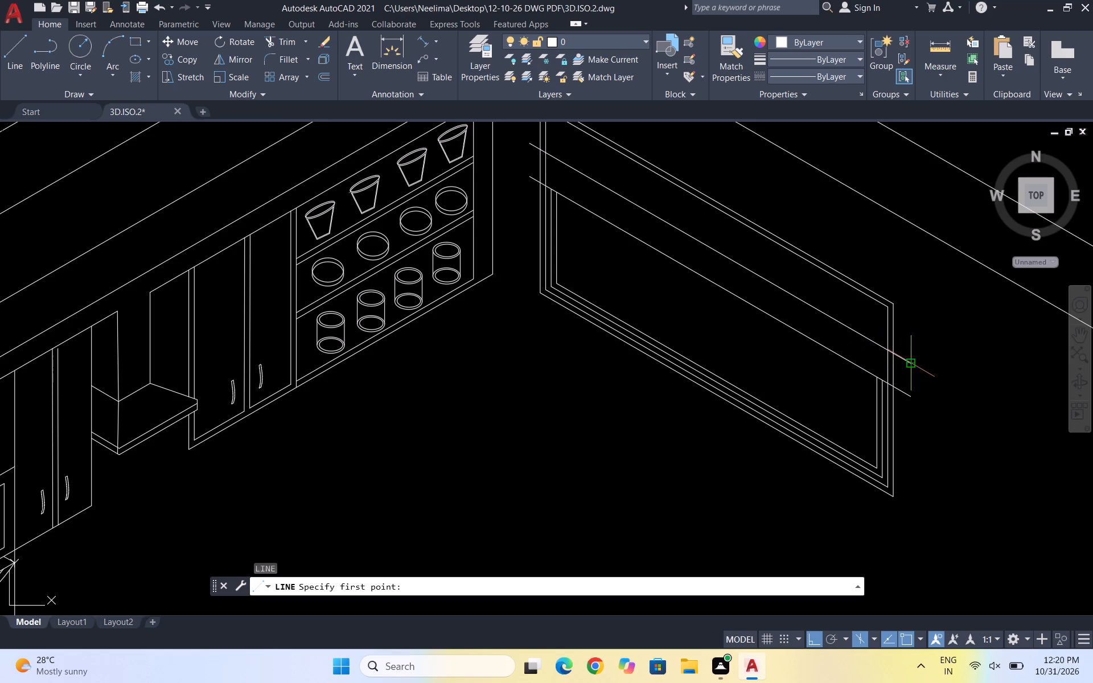
pyautogui.click(915, 366)
pyautogui.click(910, 396)
pyautogui.press('Escape')
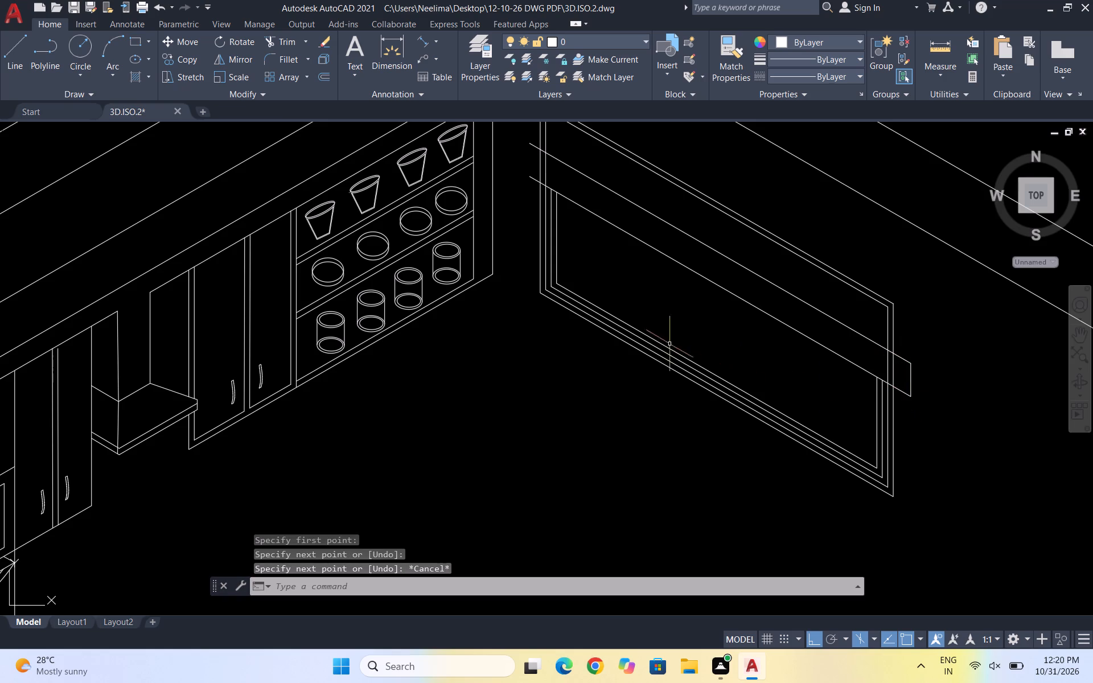
pyautogui.press('space')
pyautogui.scroll(3, 516, 133)
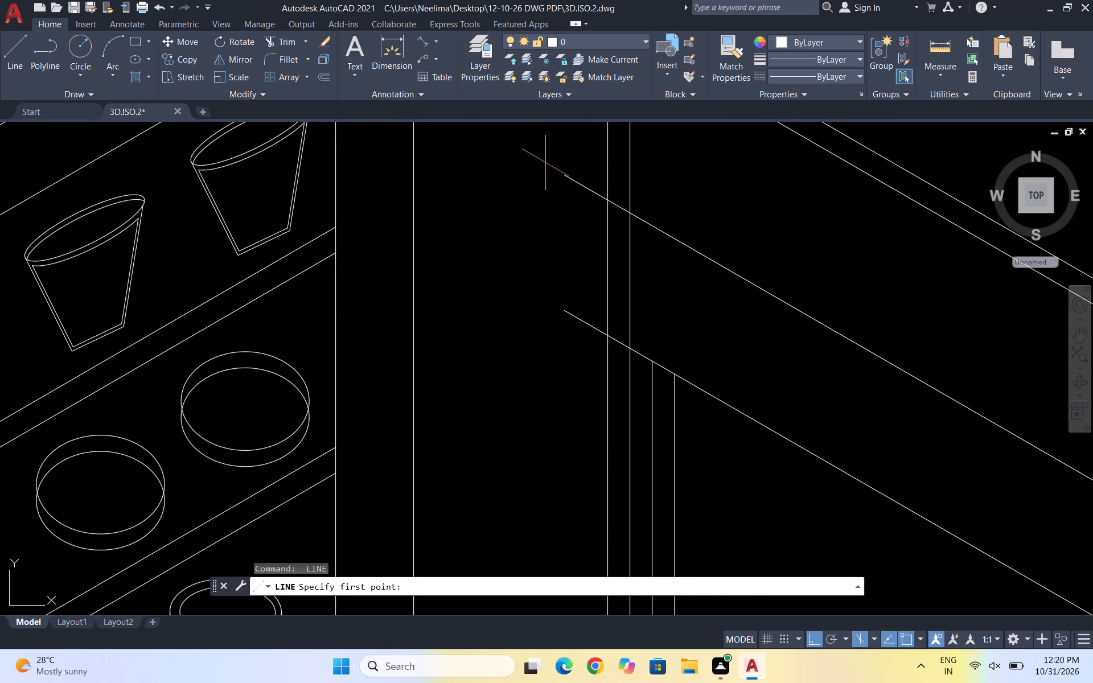
pyautogui.click(568, 172)
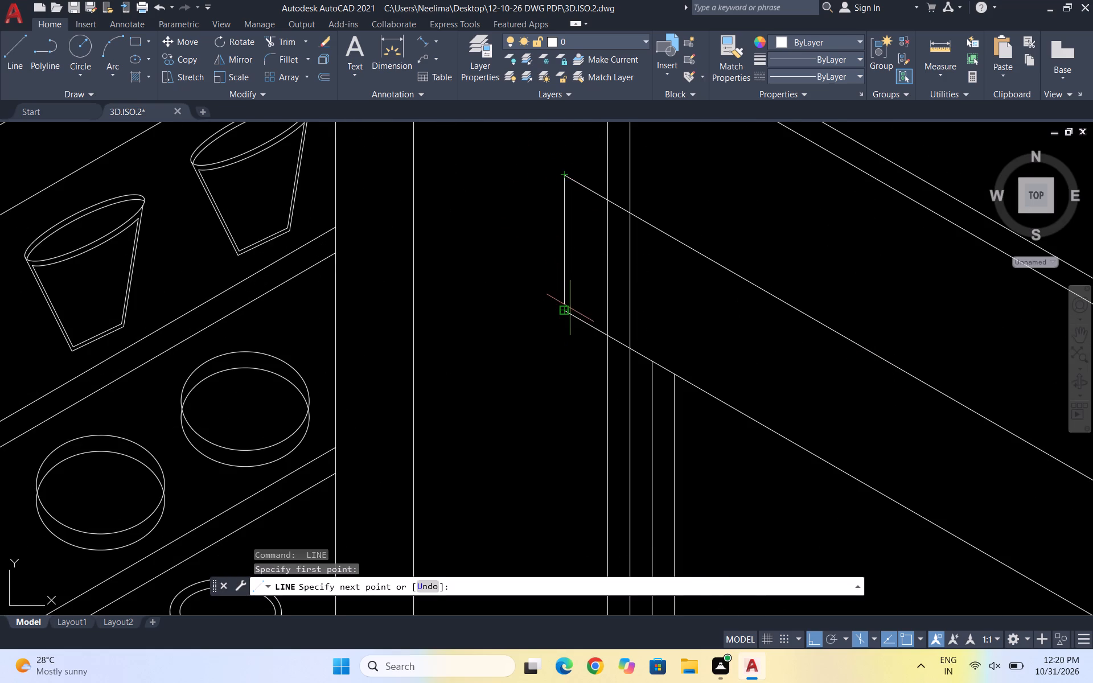
pyautogui.click(570, 310)
pyautogui.scroll(-2, 560, 297)
pyautogui.press('Escape')
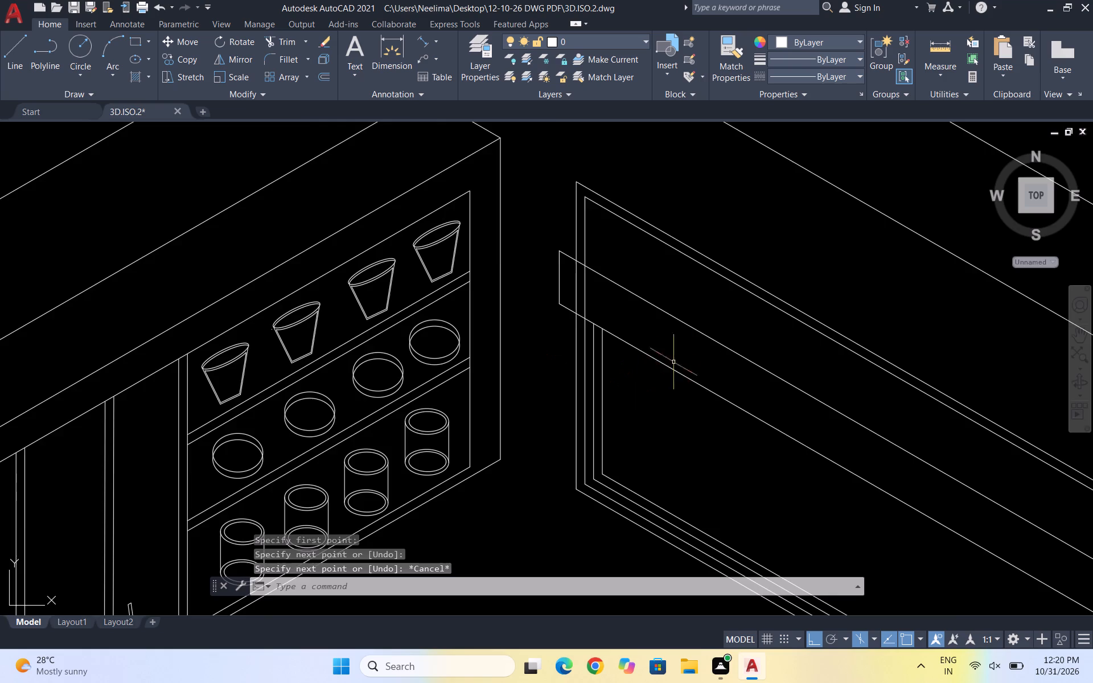
# Copy the band's upper sloping line straight down four times at roughly even spacing within the band.
pyautogui.scroll(-3, 643, 307)
pyautogui.scroll(3, 711, 338)
pyautogui.click(699, 363)
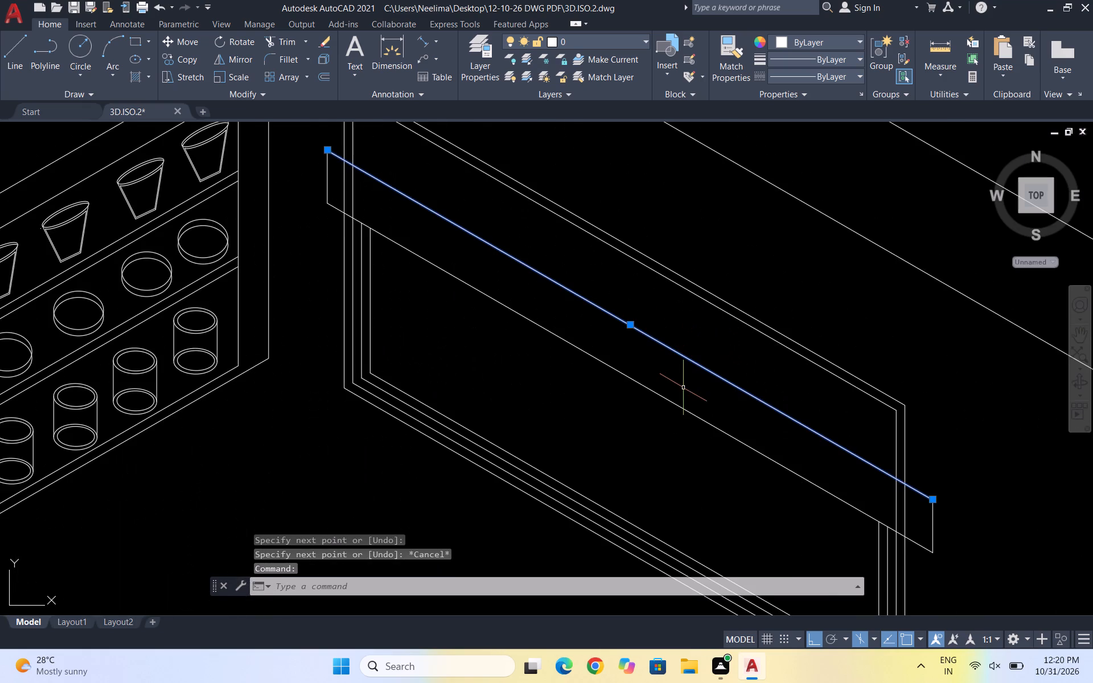
pyautogui.write('CO')
pyautogui.press('Return')
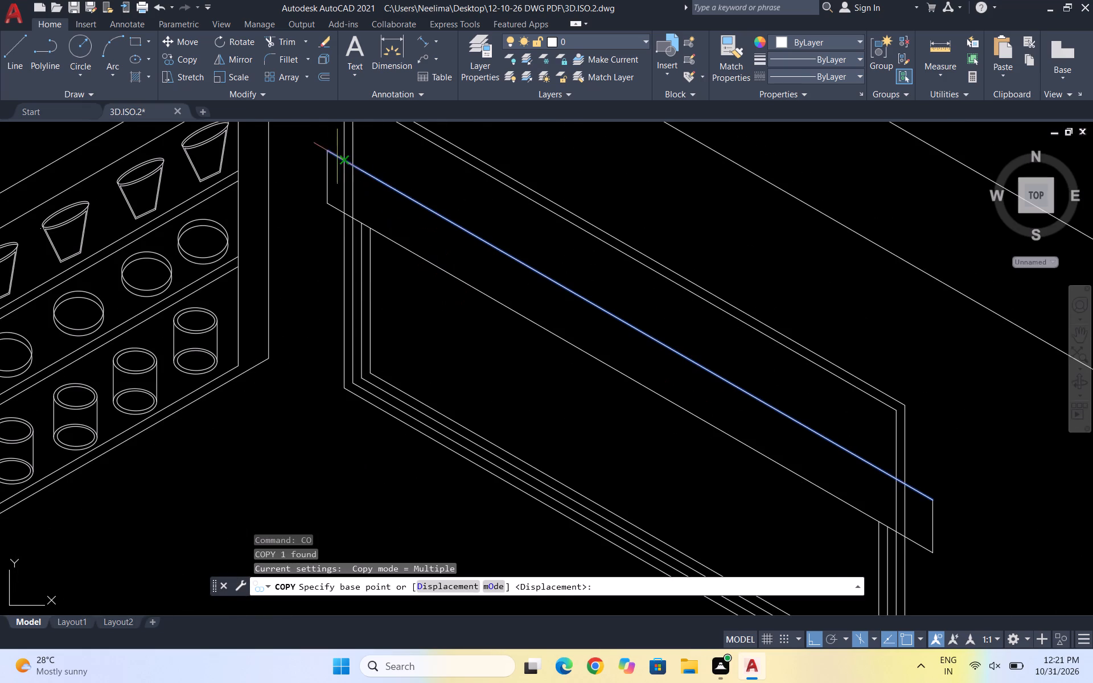
pyautogui.scroll(2, 319, 149)
pyautogui.click(336, 150)
pyautogui.click(335, 179)
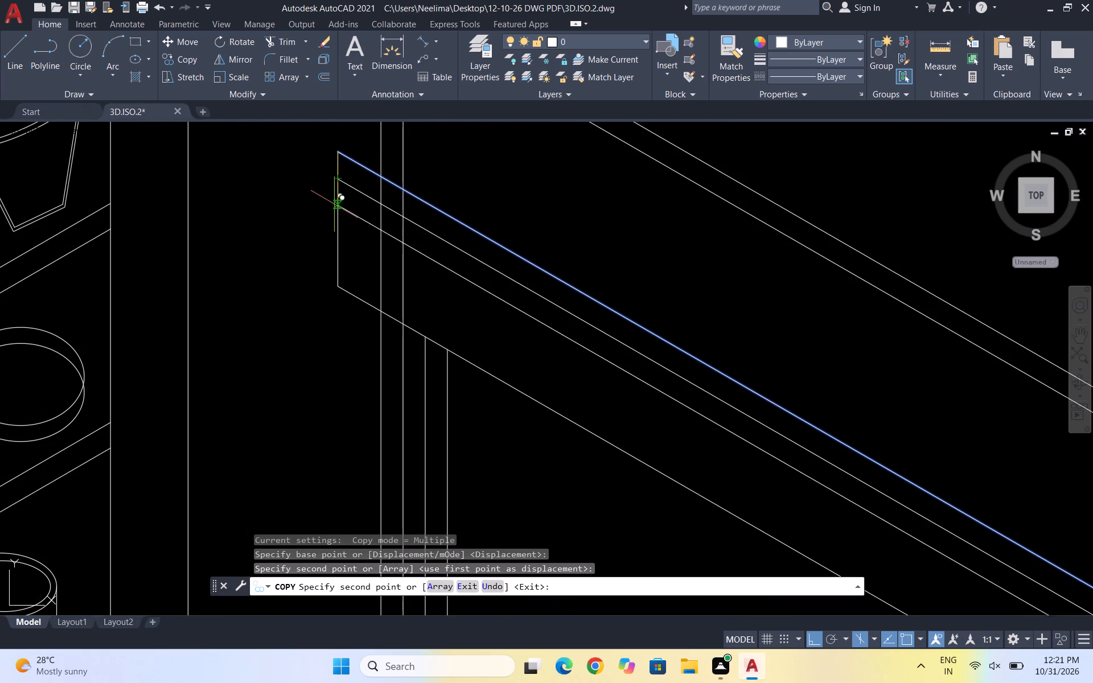
pyautogui.click(334, 208)
pyautogui.click(331, 237)
pyautogui.click(331, 267)
pyautogui.scroll(-3, 333, 234)
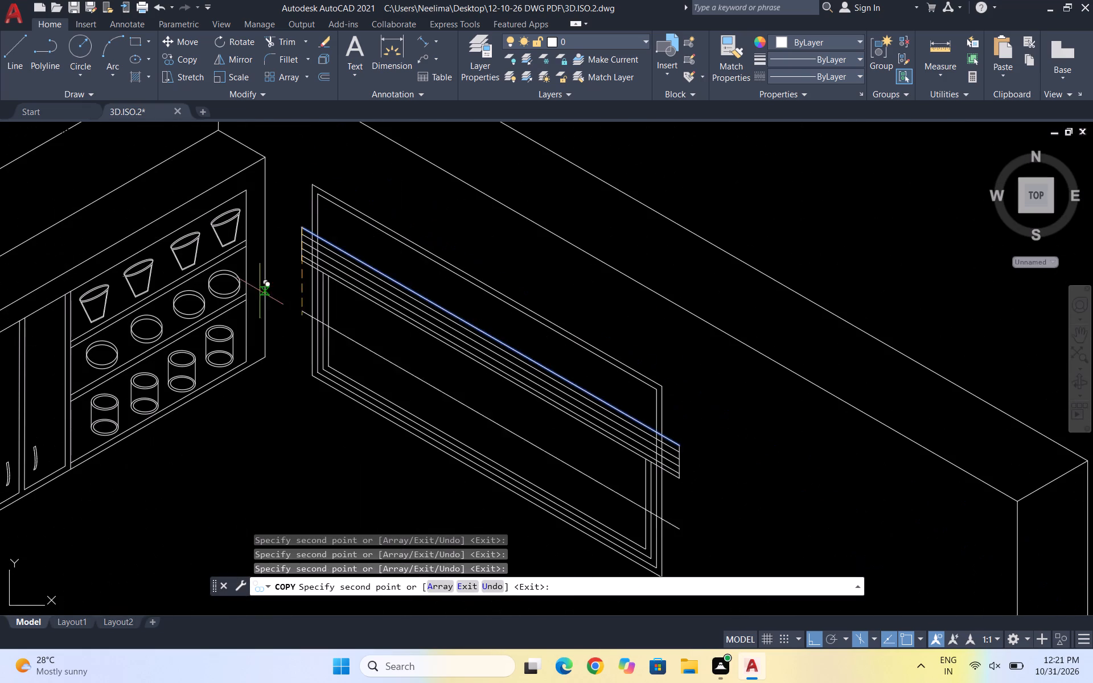
pyautogui.press('Escape')
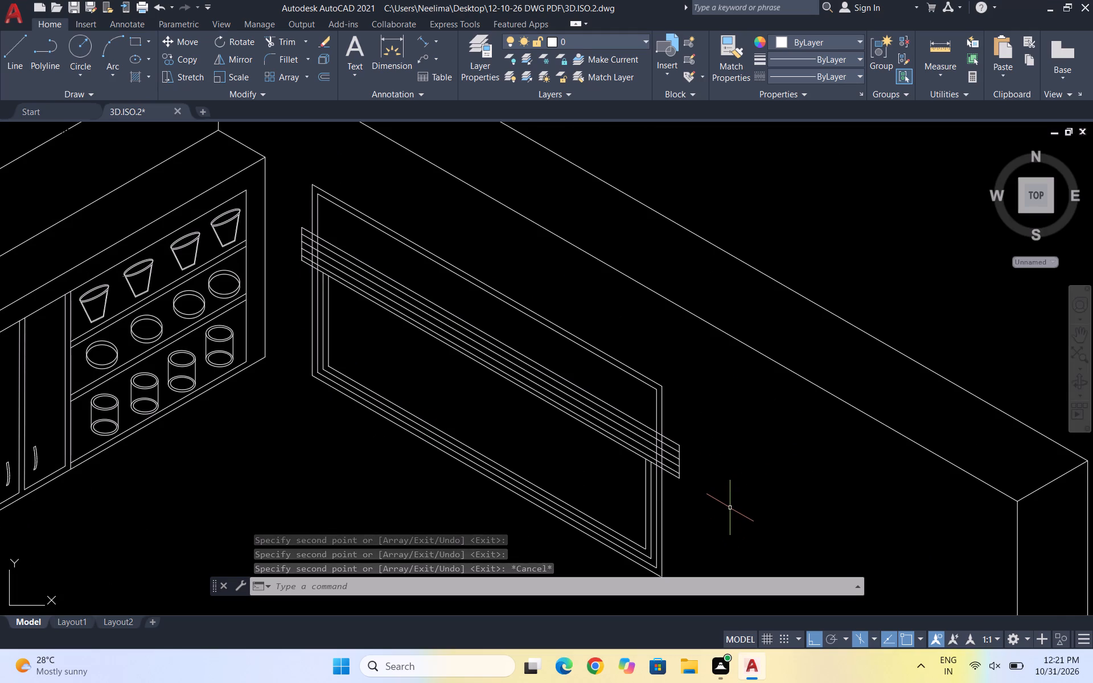
# Trim the frame's two outer verticals where they cross the band's strips, on the side farthest from the shelf cabinet.
pyautogui.scroll(1, 680, 511)
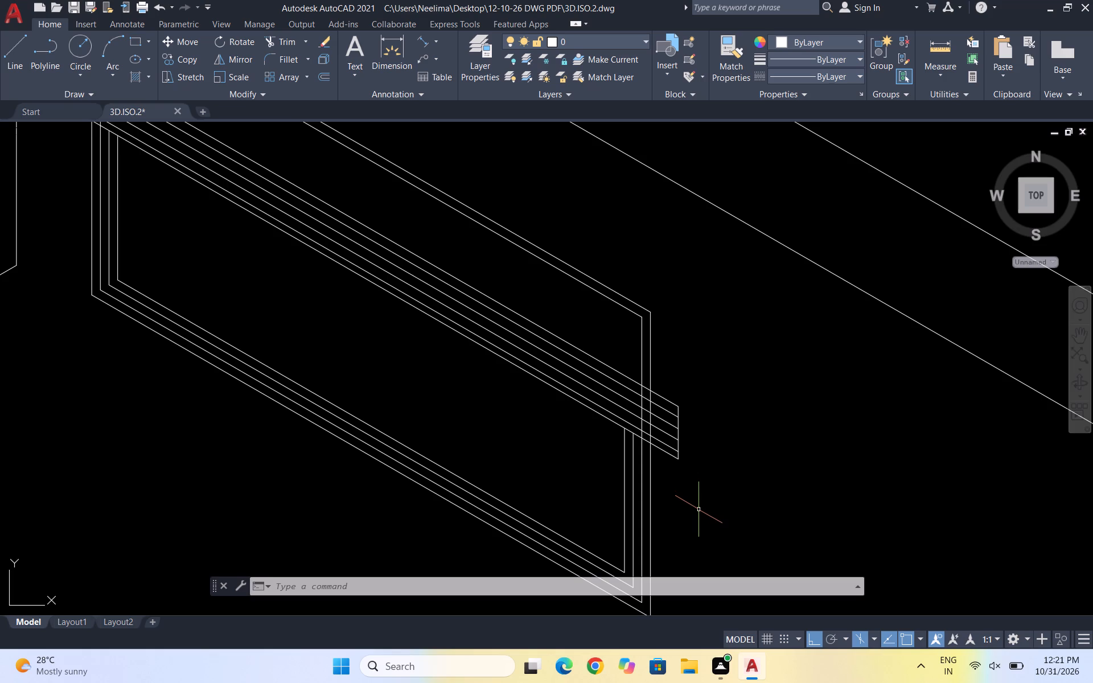
pyautogui.scroll(-1, 763, 521)
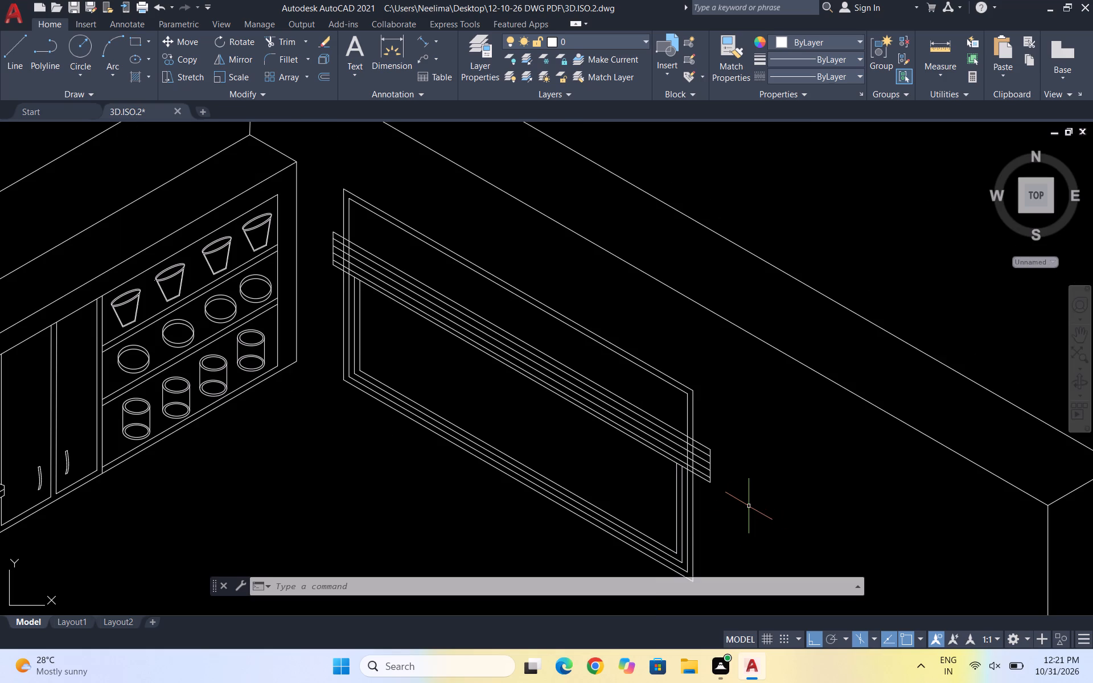
pyautogui.write('TR')
pyautogui.press('Return')
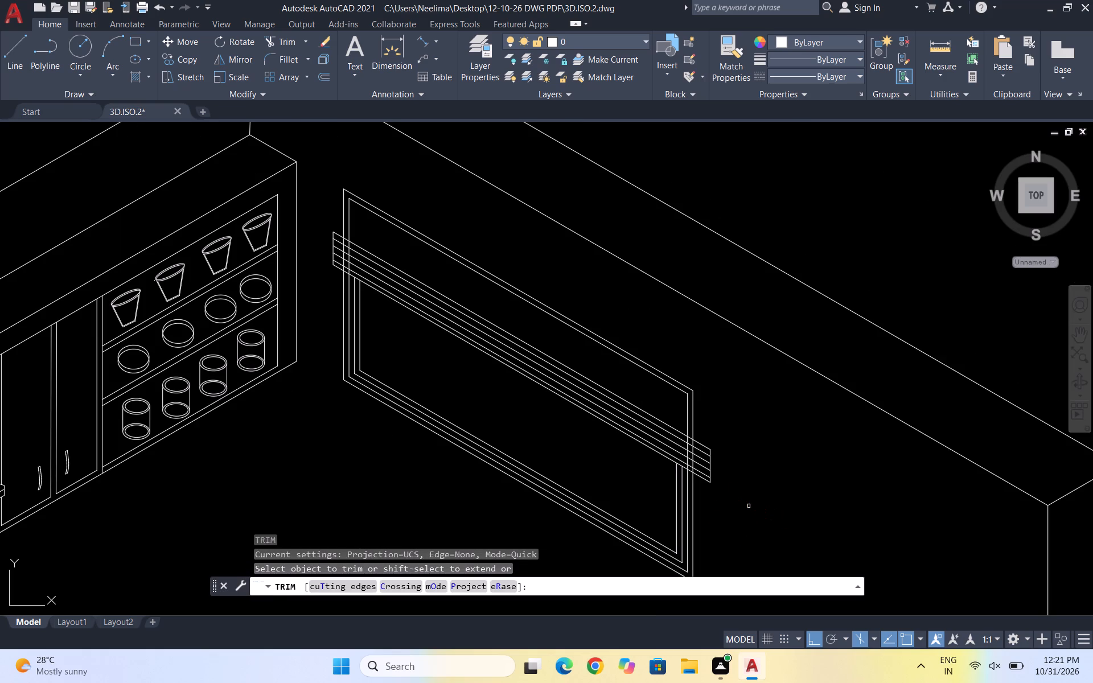
pyautogui.scroll(5, 689, 440)
pyautogui.moveTo(648, 430); pyautogui.dragTo(758, 486)
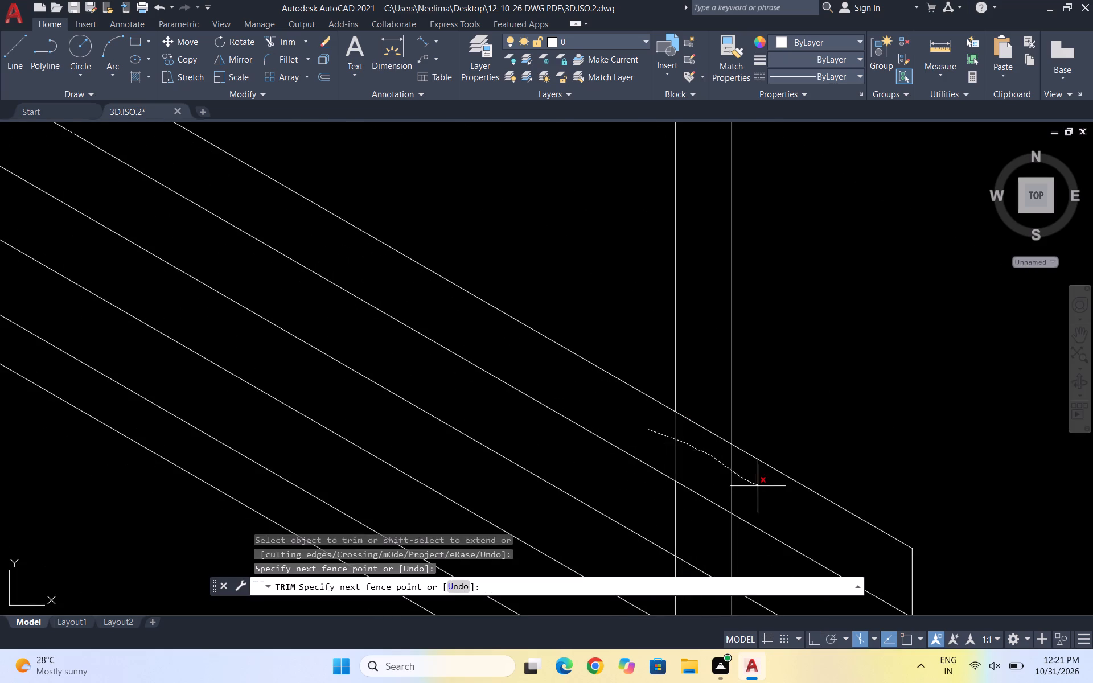
pyautogui.moveTo(758, 486); pyautogui.dragTo(761, 481)
pyautogui.scroll(-4, 713, 443)
pyautogui.scroll(3, 710, 500)
pyautogui.moveTo(663, 286); pyautogui.dragTo(679, 286)
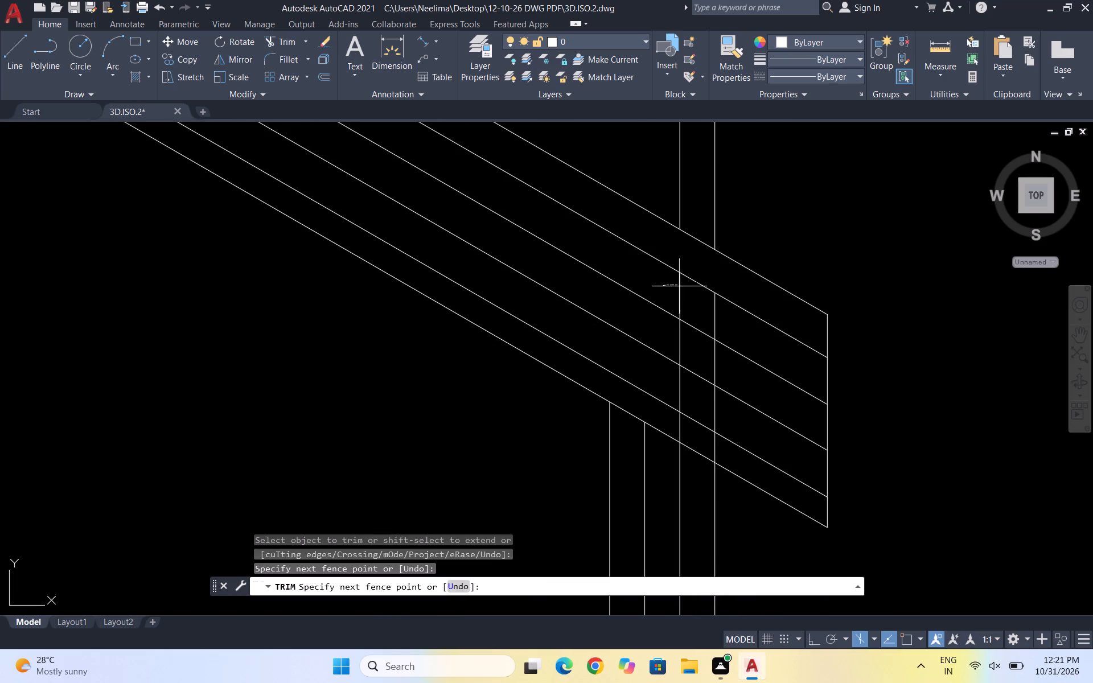
pyautogui.moveTo(679, 286); pyautogui.dragTo(745, 330)
pyautogui.moveTo(650, 326); pyautogui.dragTo(743, 367)
pyautogui.moveTo(657, 375); pyautogui.dragTo(724, 411)
pyautogui.moveTo(665, 417); pyautogui.dragTo(679, 422)
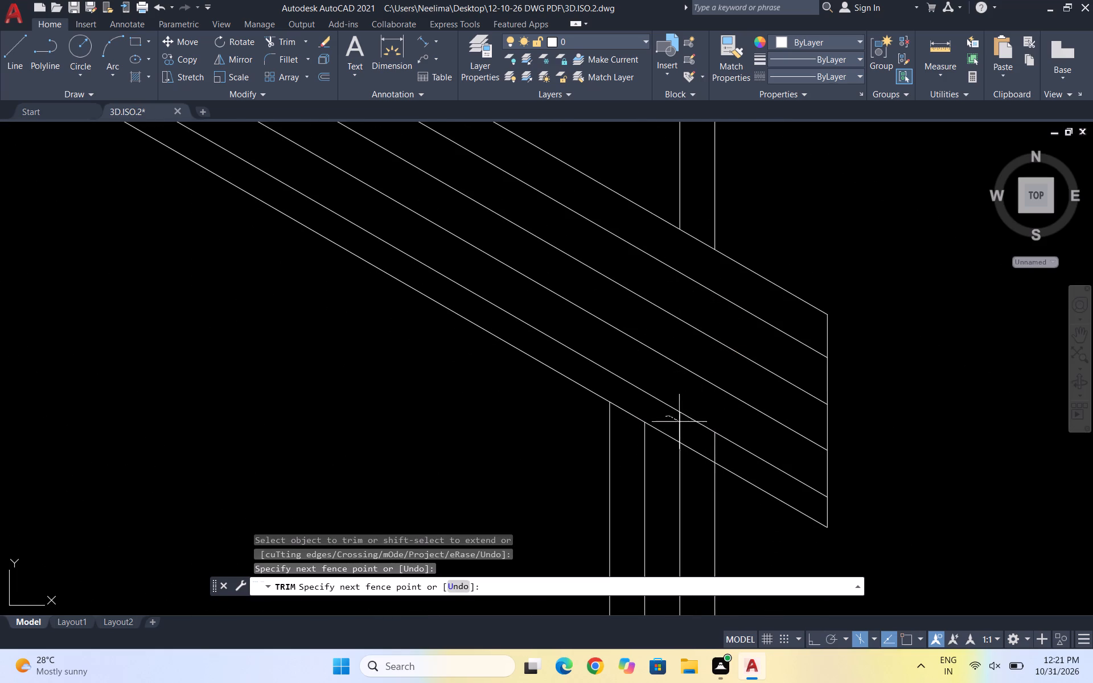
pyautogui.moveTo(679, 422); pyautogui.dragTo(740, 454)
pyautogui.scroll(-4, 840, 377)
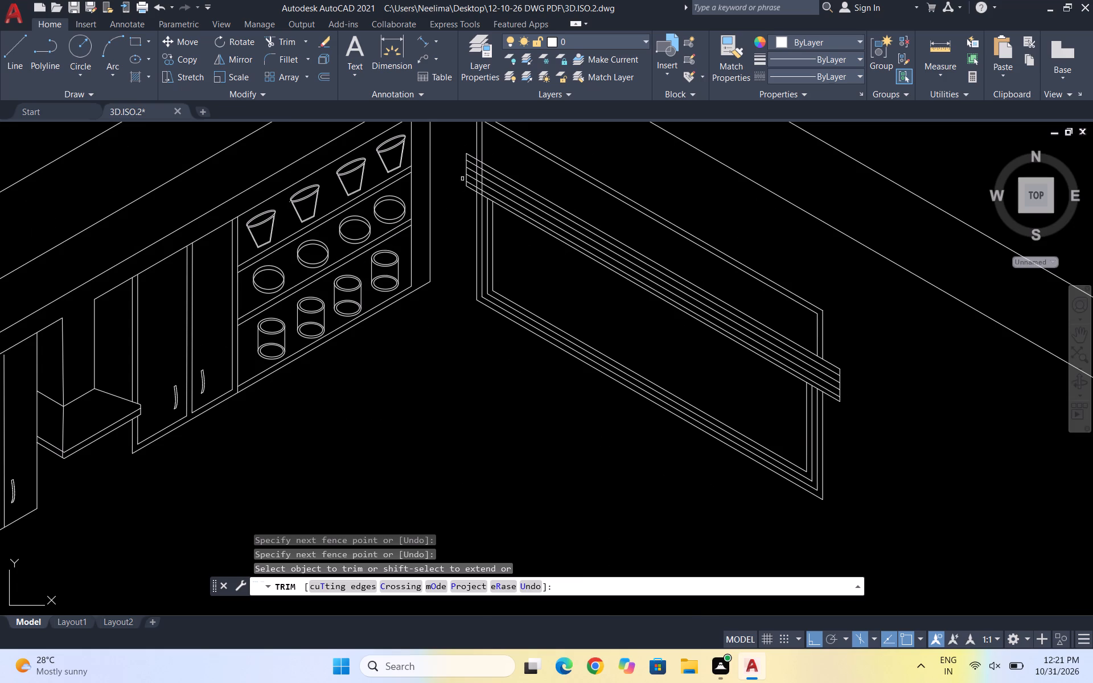
# Trim the frame's two outer verticals where they cross the band's strips, on the side nearest the shelf cabinet.
pyautogui.scroll(7, 473, 155)
pyautogui.moveTo(433, 290); pyautogui.dragTo(672, 430)
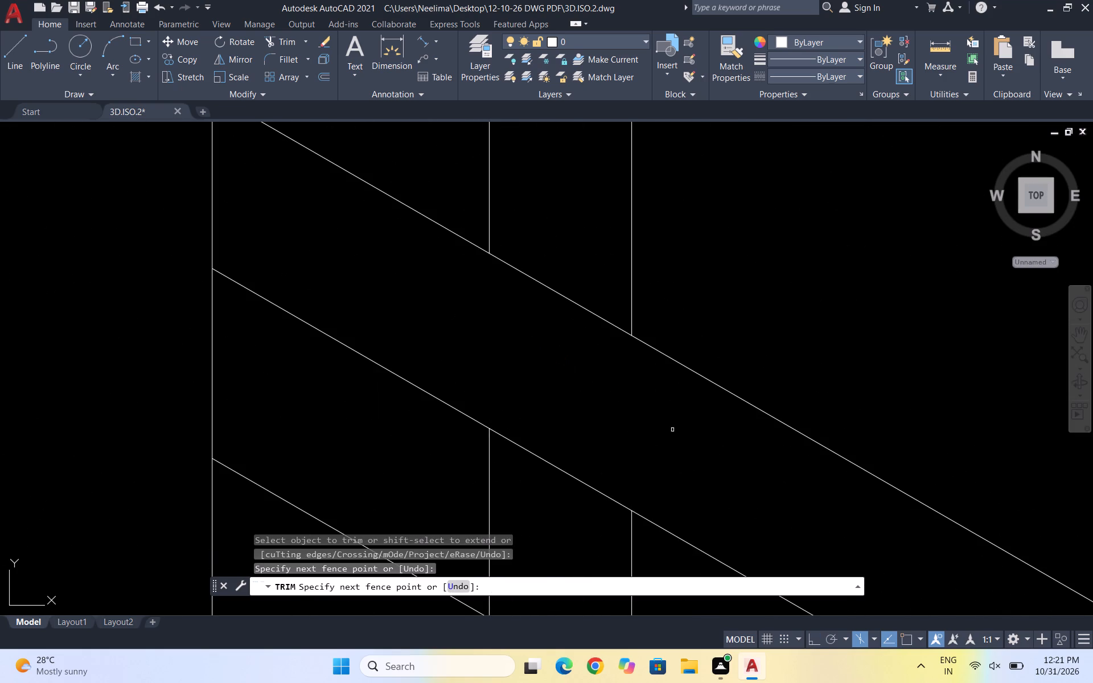
pyautogui.scroll(-4, 486, 300)
pyautogui.scroll(2, 512, 334)
pyautogui.moveTo(419, 247); pyautogui.dragTo(563, 323)
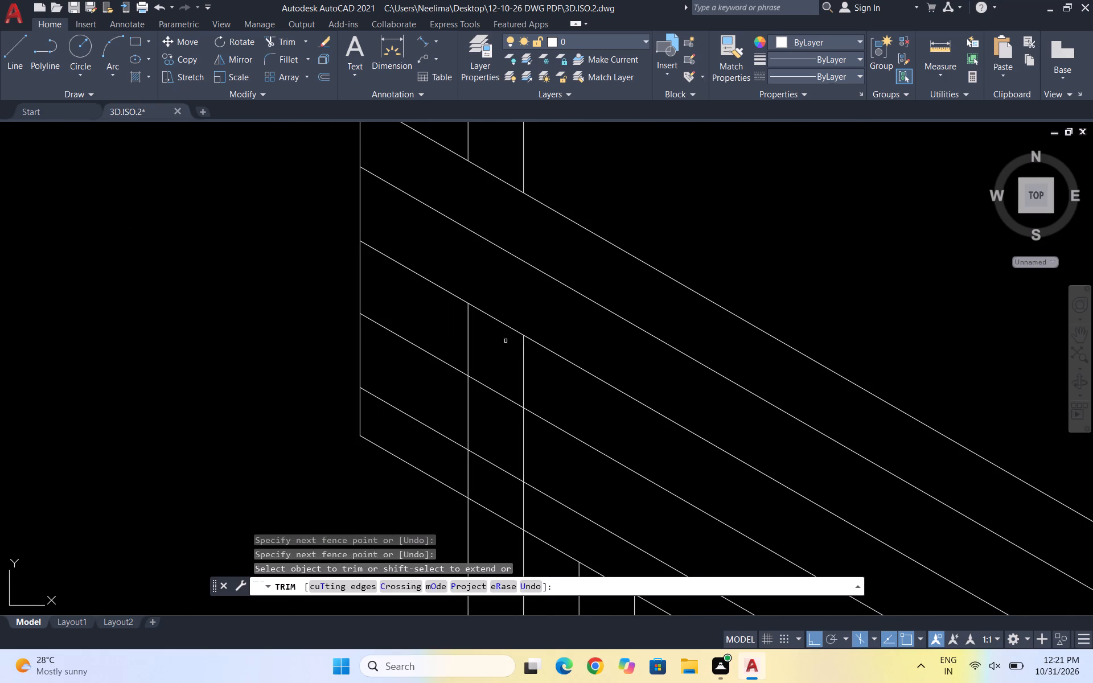
pyautogui.moveTo(424, 319); pyautogui.dragTo(558, 385)
pyautogui.moveTo(439, 397); pyautogui.dragTo(553, 448)
pyautogui.moveTo(436, 459); pyautogui.dragTo(540, 509)
pyautogui.scroll(-3, 431, 245)
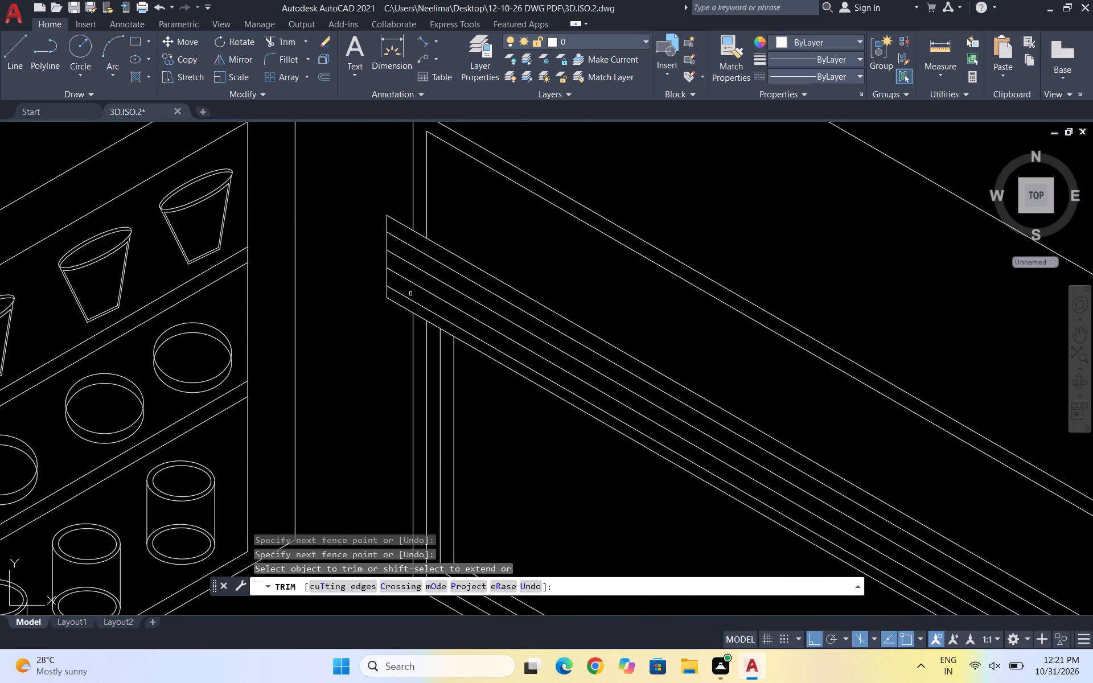
pyautogui.scroll(-1, 400, 252)
pyautogui.scroll(-2, 560, 311)
pyautogui.press('Escape')
pyautogui.press('Escape')
pyautogui.press('Escape')
pyautogui.press('Escape')
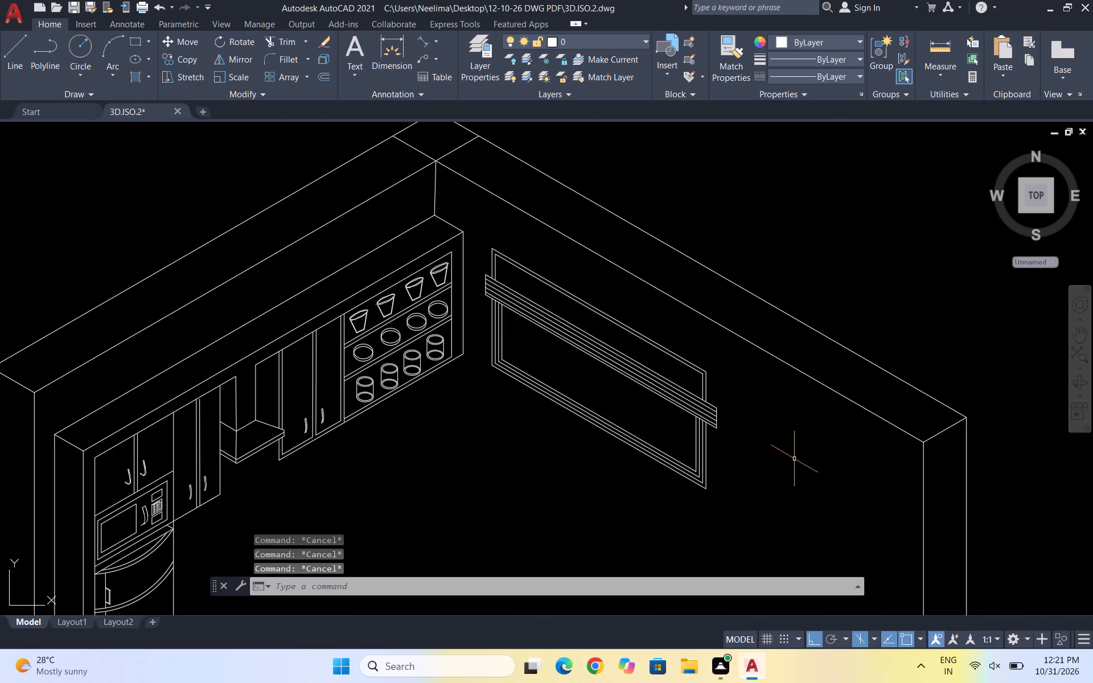
pyautogui.press('Escape')
pyautogui.press('Escape')
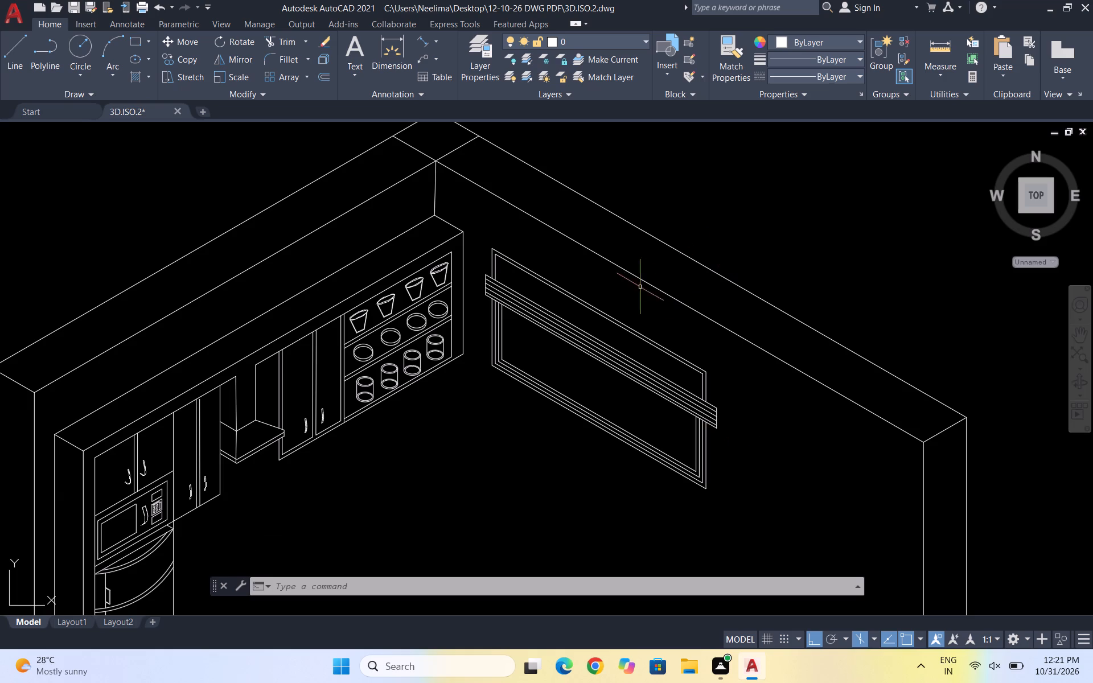
# Move the band's far-end vertical line along the slope onto the frame's outermost vertical, farthest from the shelf cabinet.
pyautogui.scroll(3, 712, 416)
pyautogui.scroll(2, 774, 377)
pyautogui.moveTo(702, 414); pyautogui.dragTo(664, 406)
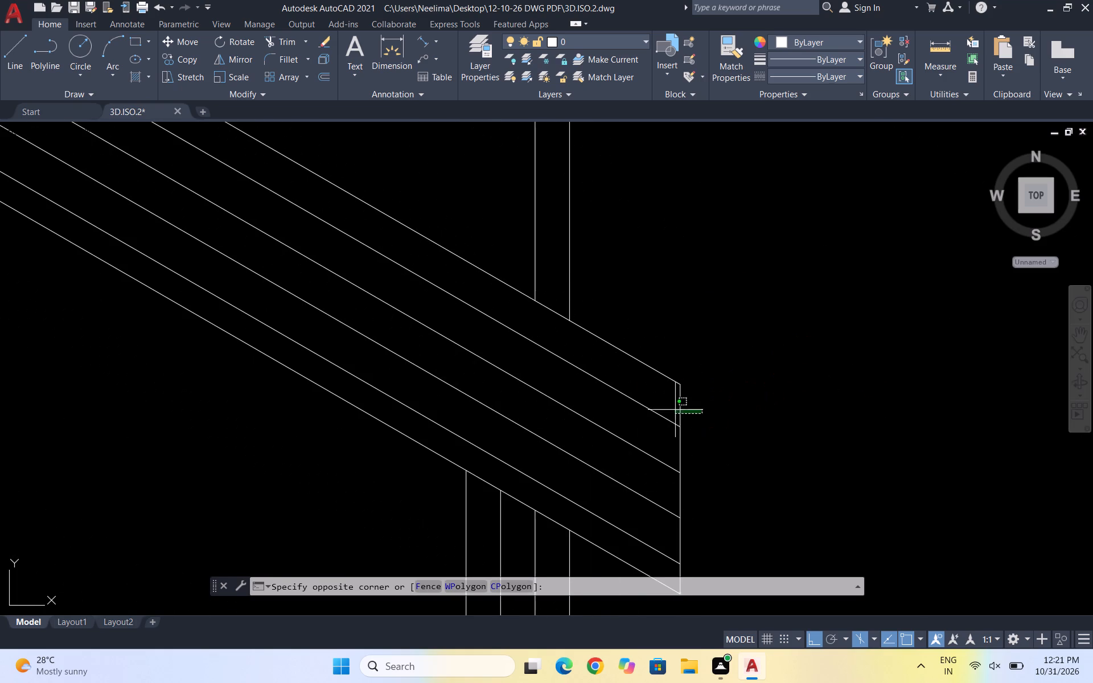
pyautogui.click(675, 396)
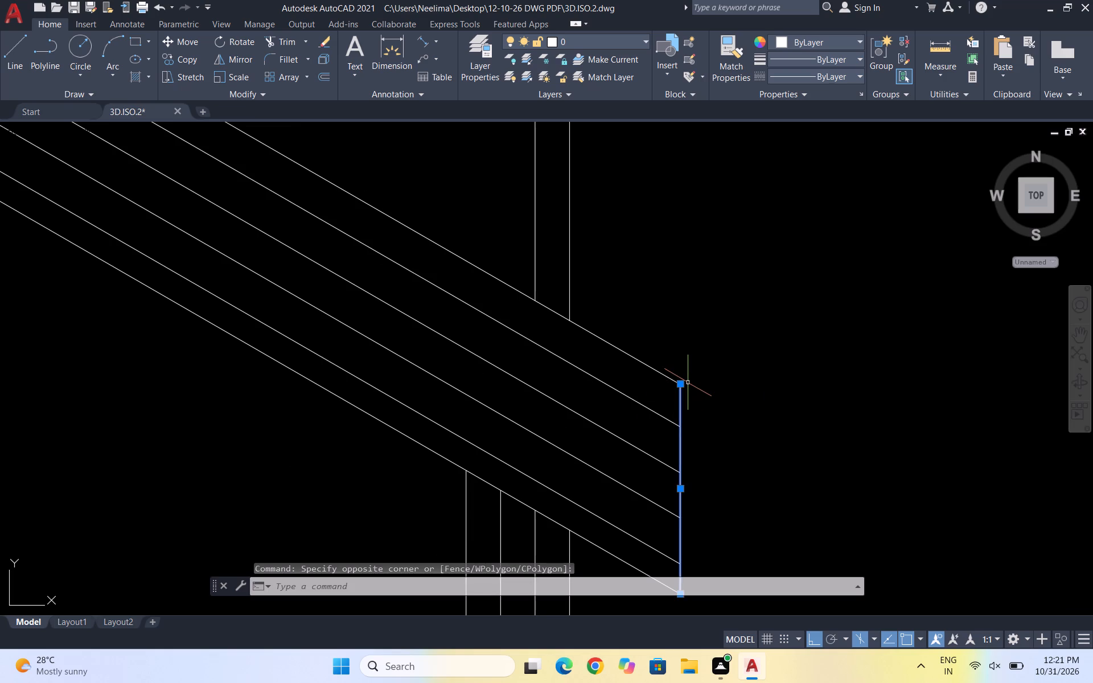
pyautogui.press('m')
pyautogui.press('Return')
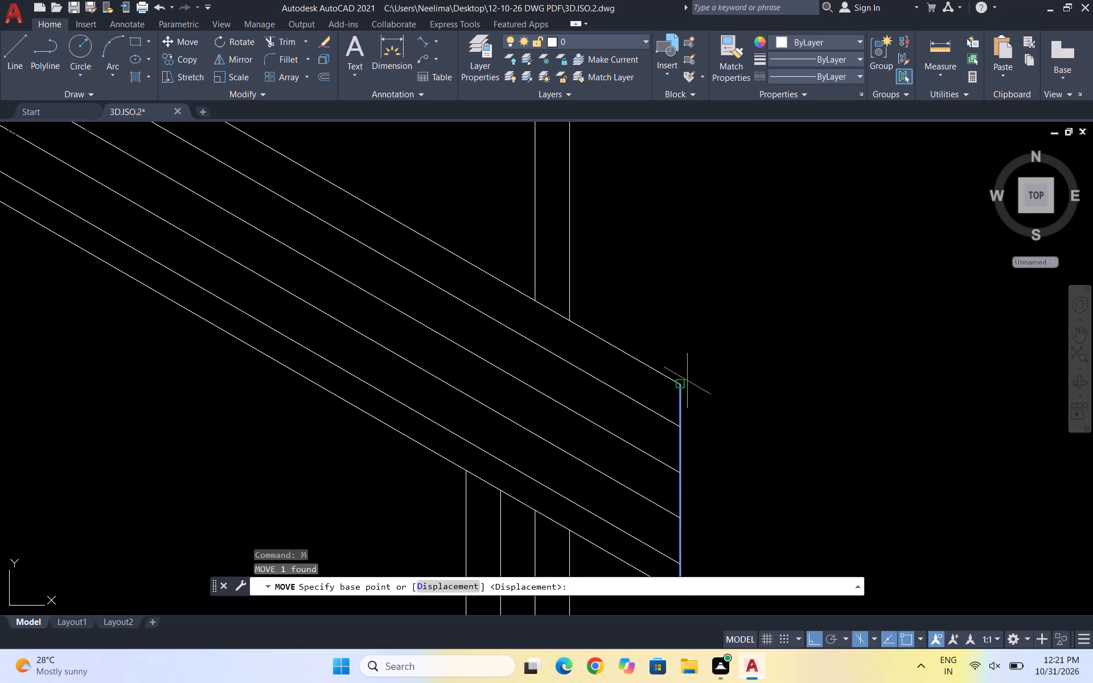
pyautogui.click(684, 384)
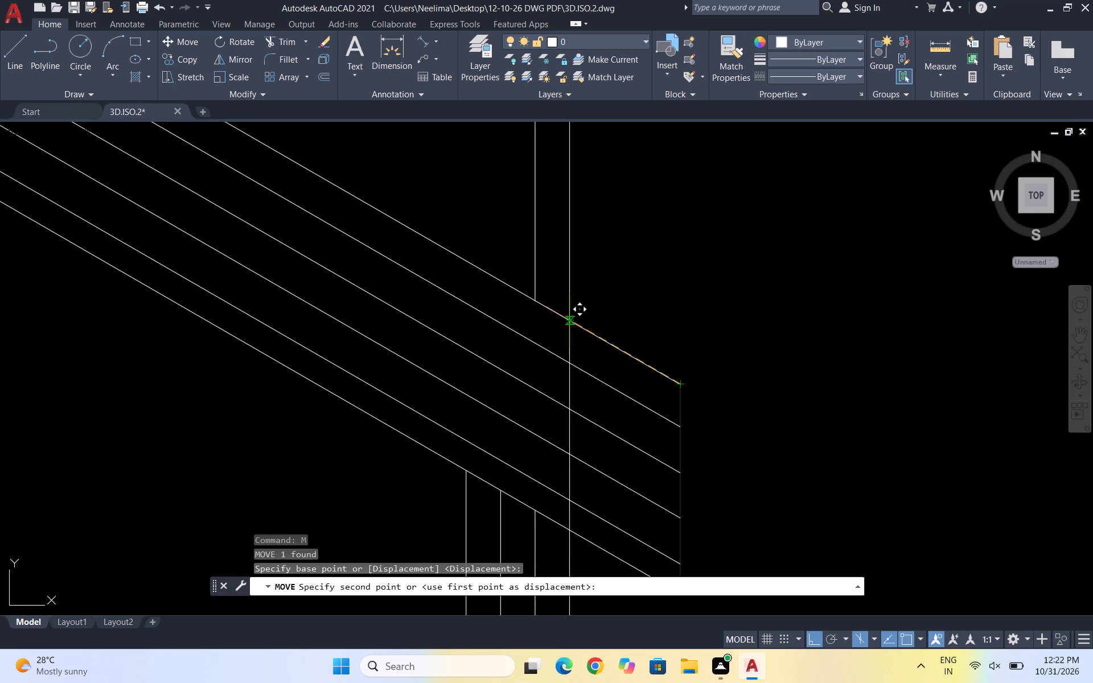
pyautogui.click(569, 322)
# Move the band's vertical end line nearest the shelf cabinet along the slope onto the frame's outermost vertical on that side.
pyautogui.scroll(-3, 730, 298)
pyautogui.scroll(-2, 786, 353)
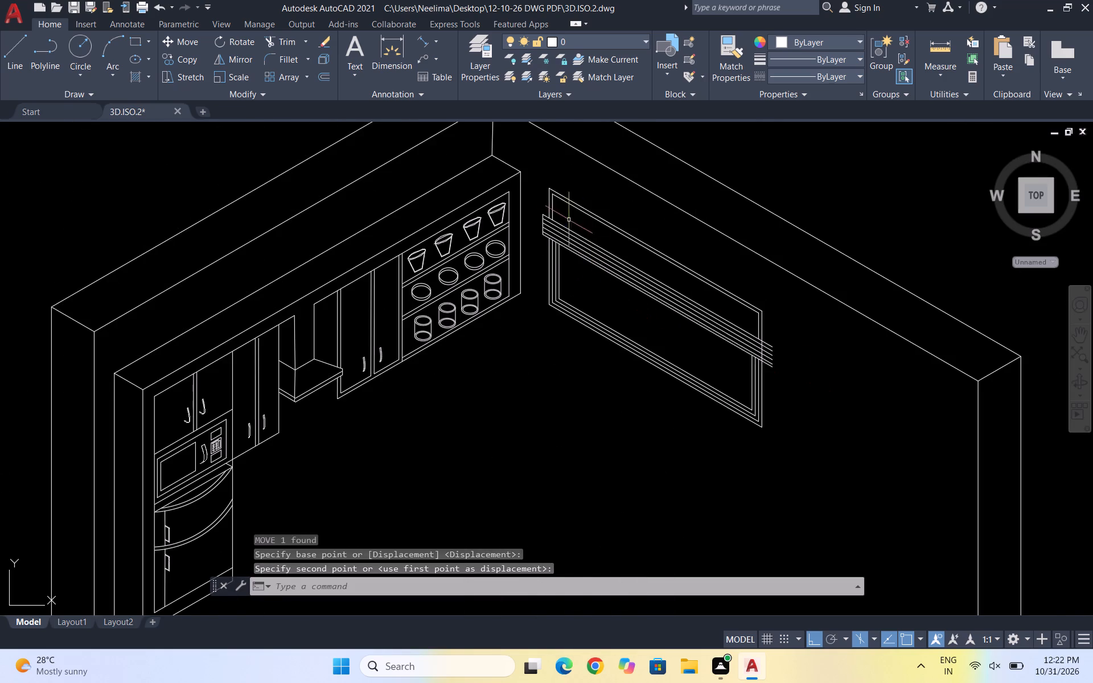
pyautogui.scroll(3, 562, 218)
pyautogui.scroll(3, 488, 225)
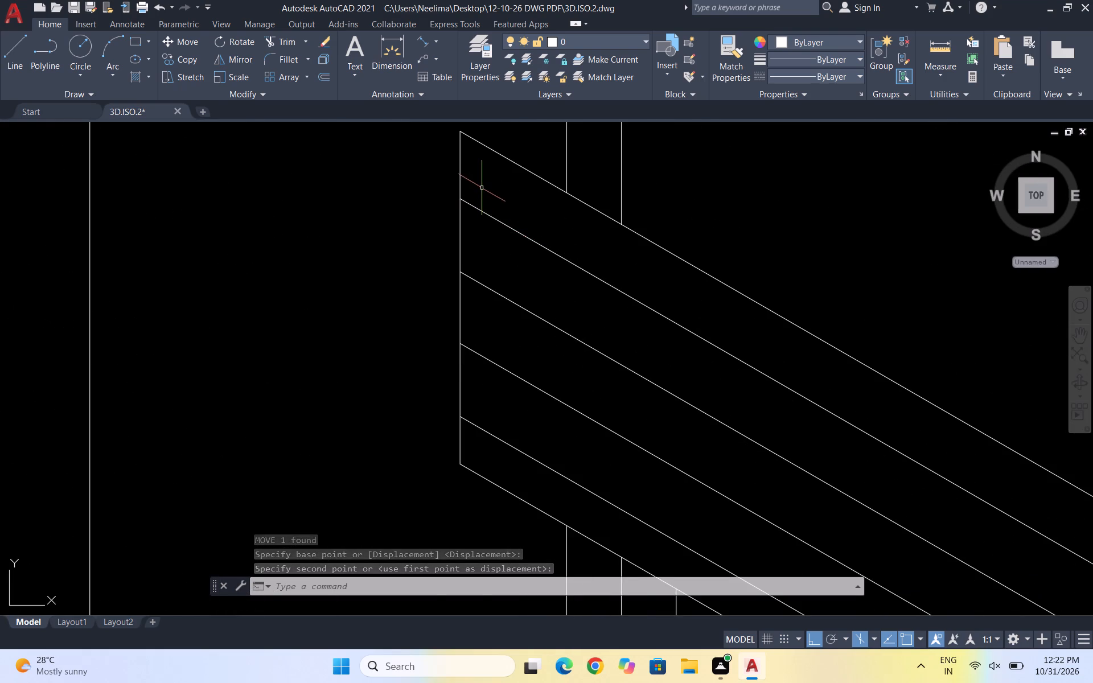
pyautogui.click(482, 188)
pyautogui.click(446, 175)
pyautogui.press('m')
pyautogui.press('Return')
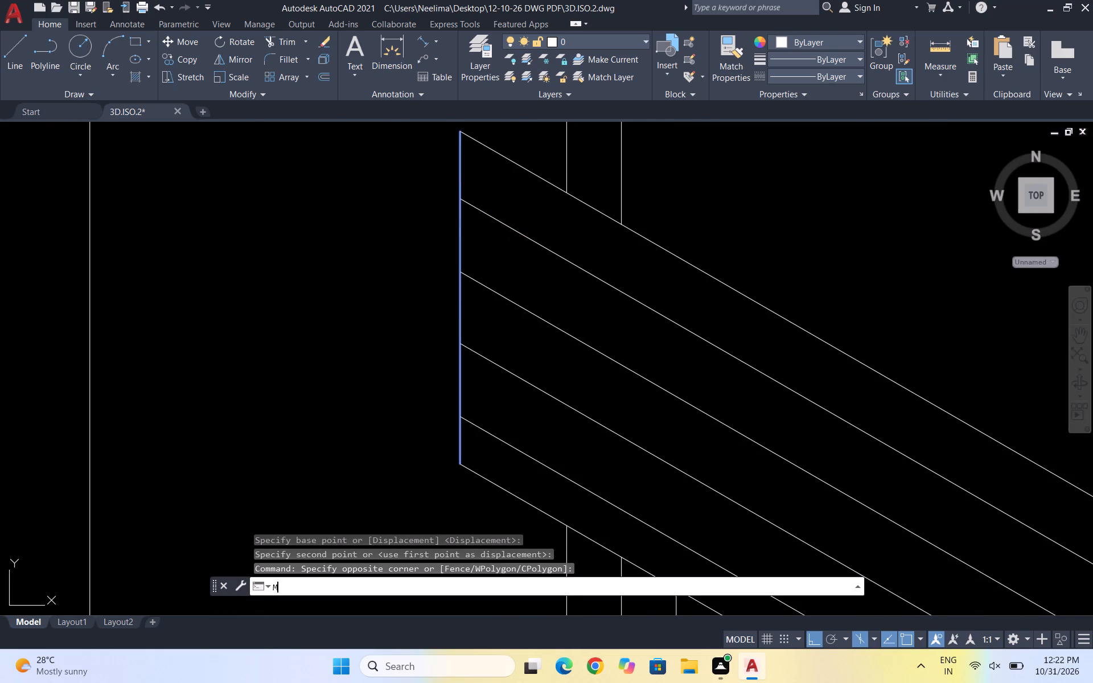
pyautogui.scroll(-2, 502, 279)
pyautogui.scroll(3, 483, 223)
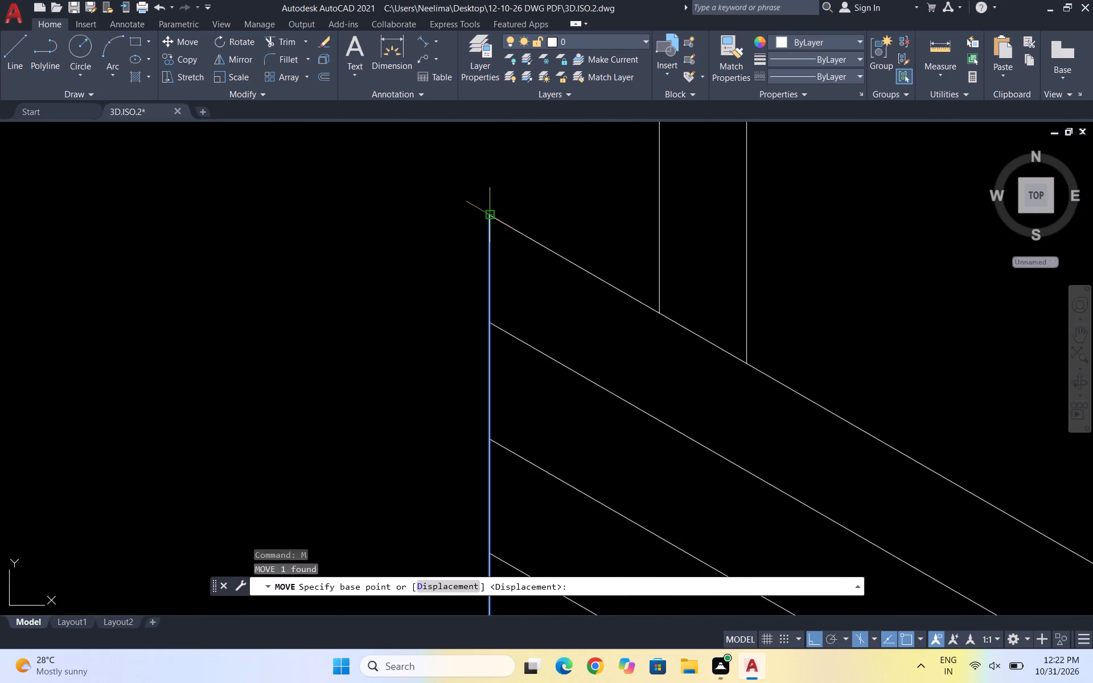
pyautogui.click(491, 214)
pyautogui.click(656, 314)
pyautogui.scroll(-5, 661, 297)
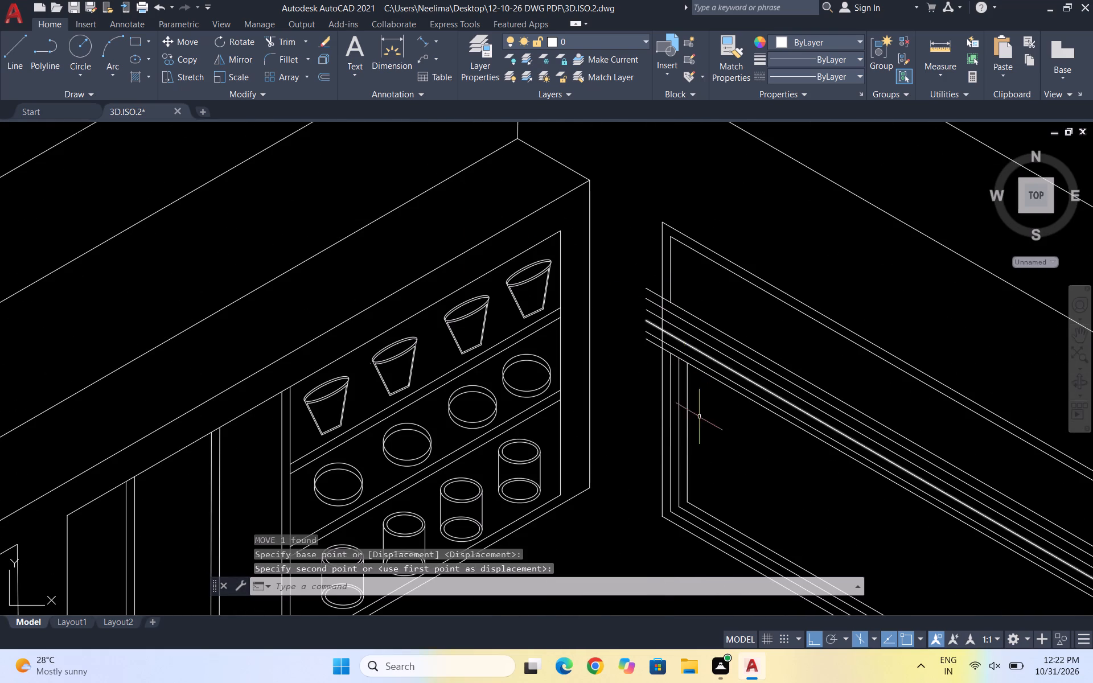
pyautogui.press('Escape')
pyautogui.press('Escape')
pyautogui.press('Escape')
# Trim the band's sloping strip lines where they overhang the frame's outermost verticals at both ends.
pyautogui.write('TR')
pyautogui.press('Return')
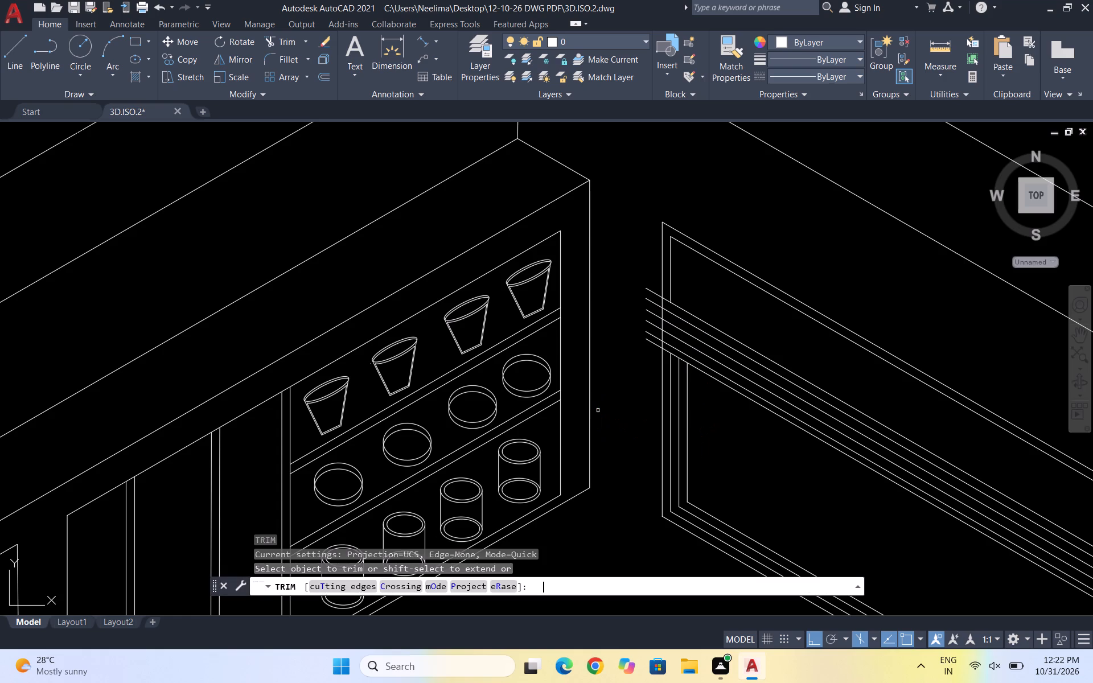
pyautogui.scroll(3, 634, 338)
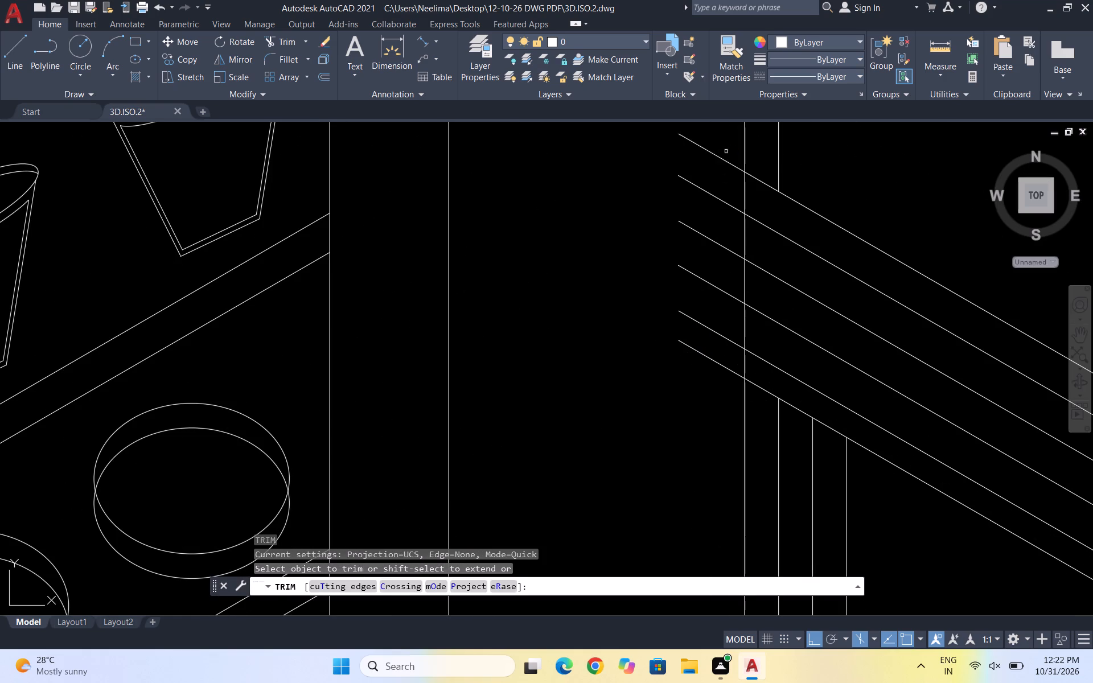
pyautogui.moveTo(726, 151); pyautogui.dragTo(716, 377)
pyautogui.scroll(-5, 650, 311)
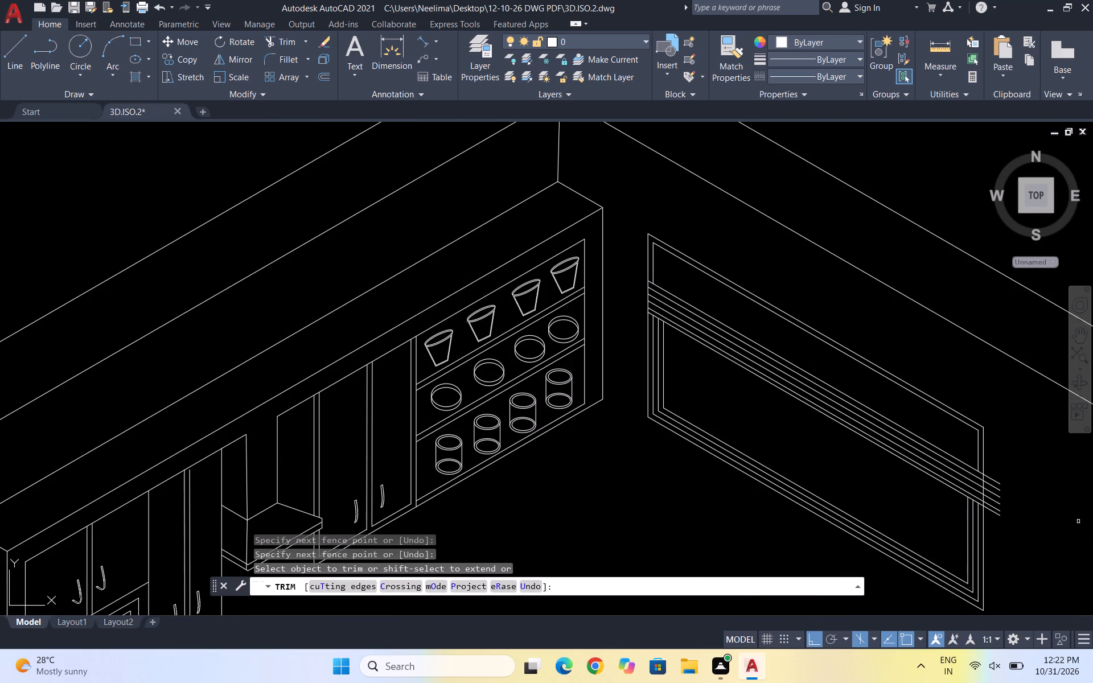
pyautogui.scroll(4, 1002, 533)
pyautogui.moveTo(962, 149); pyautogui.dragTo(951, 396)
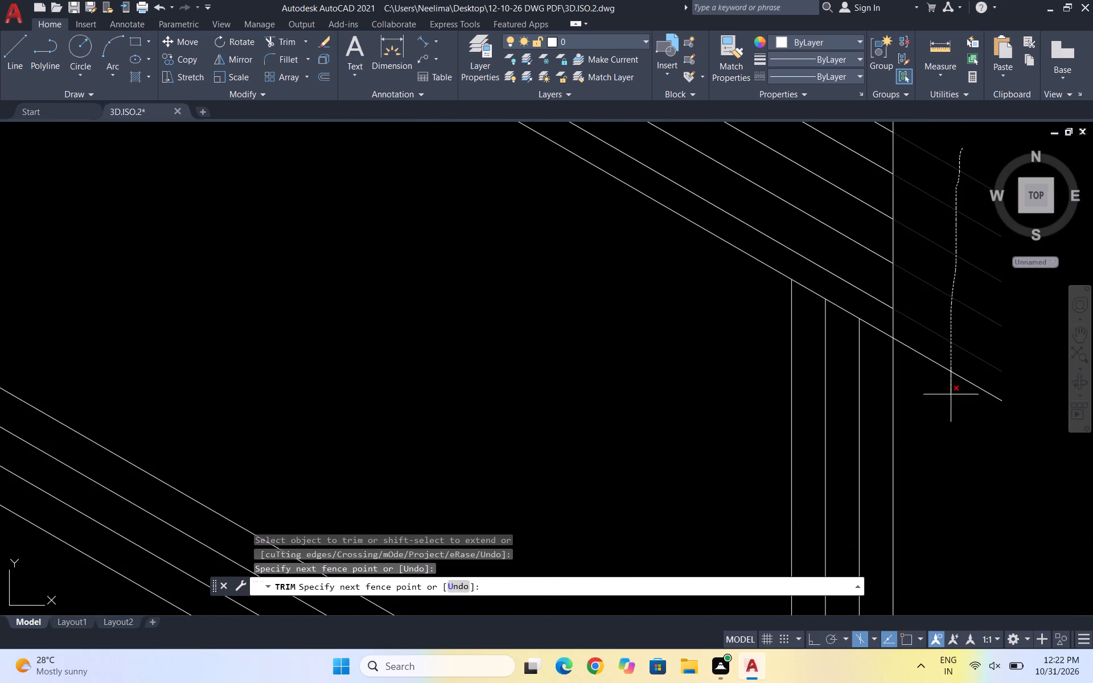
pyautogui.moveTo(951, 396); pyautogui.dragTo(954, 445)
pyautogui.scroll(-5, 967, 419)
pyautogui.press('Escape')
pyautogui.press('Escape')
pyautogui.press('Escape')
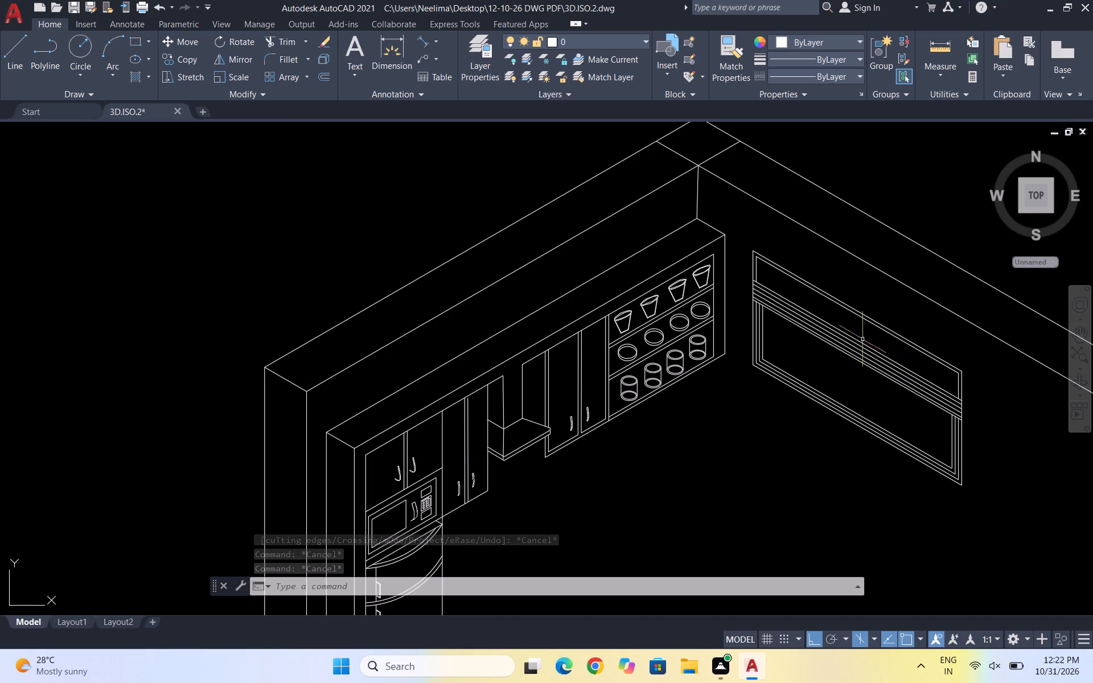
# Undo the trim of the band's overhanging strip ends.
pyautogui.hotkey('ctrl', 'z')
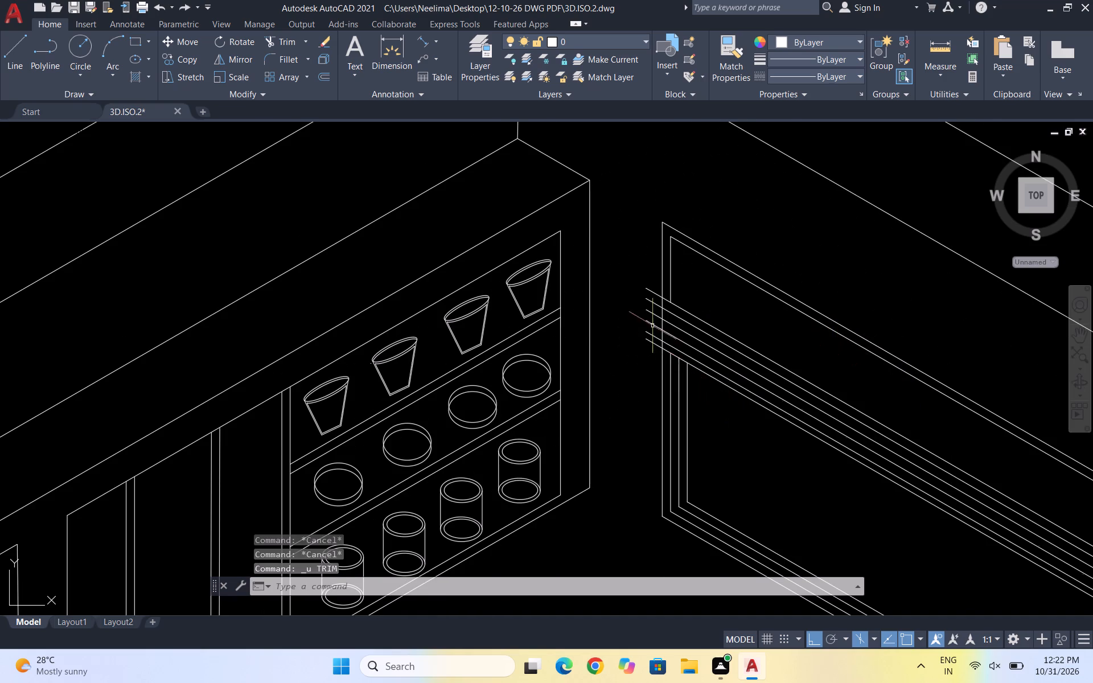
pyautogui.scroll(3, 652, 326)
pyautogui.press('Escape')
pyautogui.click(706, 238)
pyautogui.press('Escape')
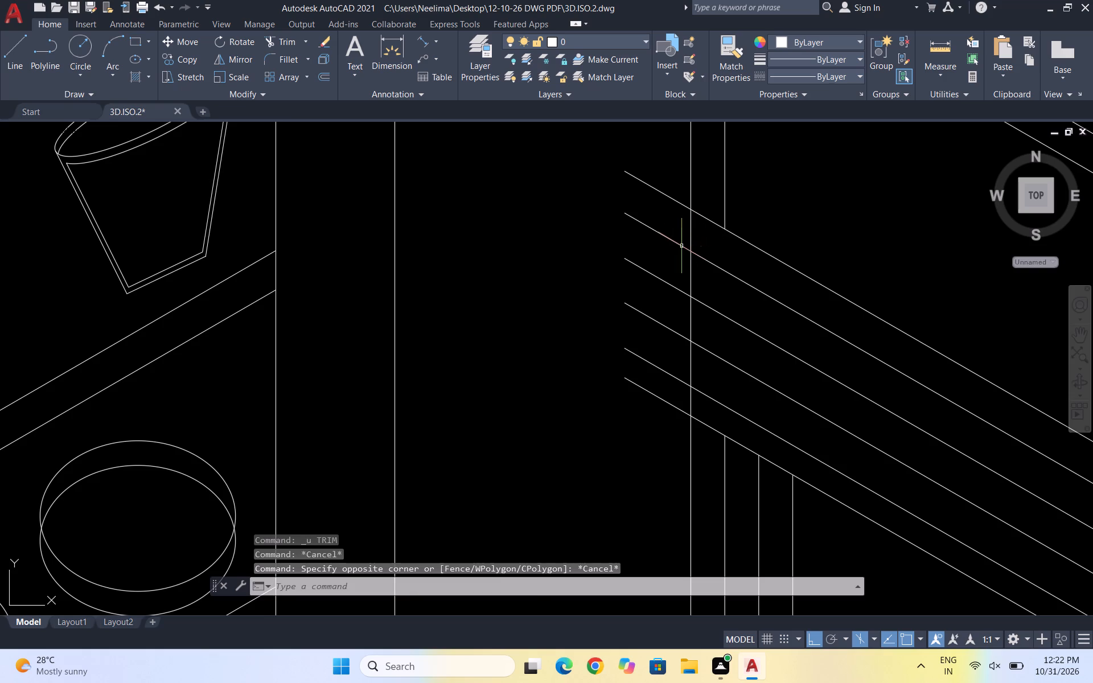
# Trim the band's six sloping lines where they overhang the frame's outermost vertical nearest the shelf cabinet.
pyautogui.scroll(-3, 677, 335)
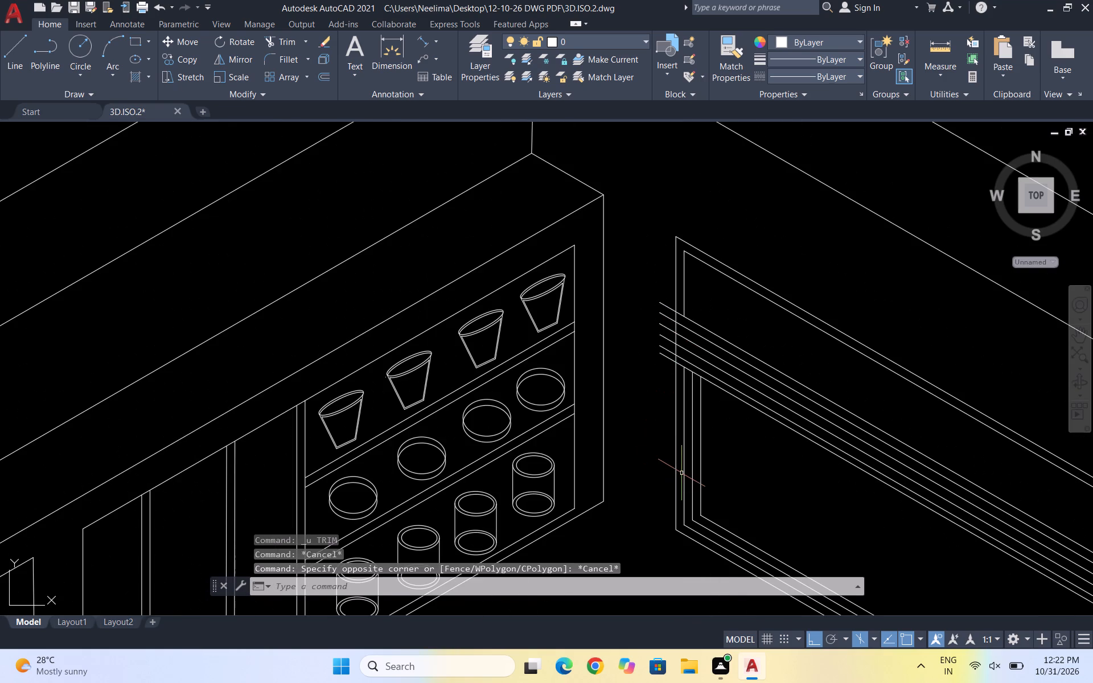
pyautogui.write('TR')
pyautogui.press('Return')
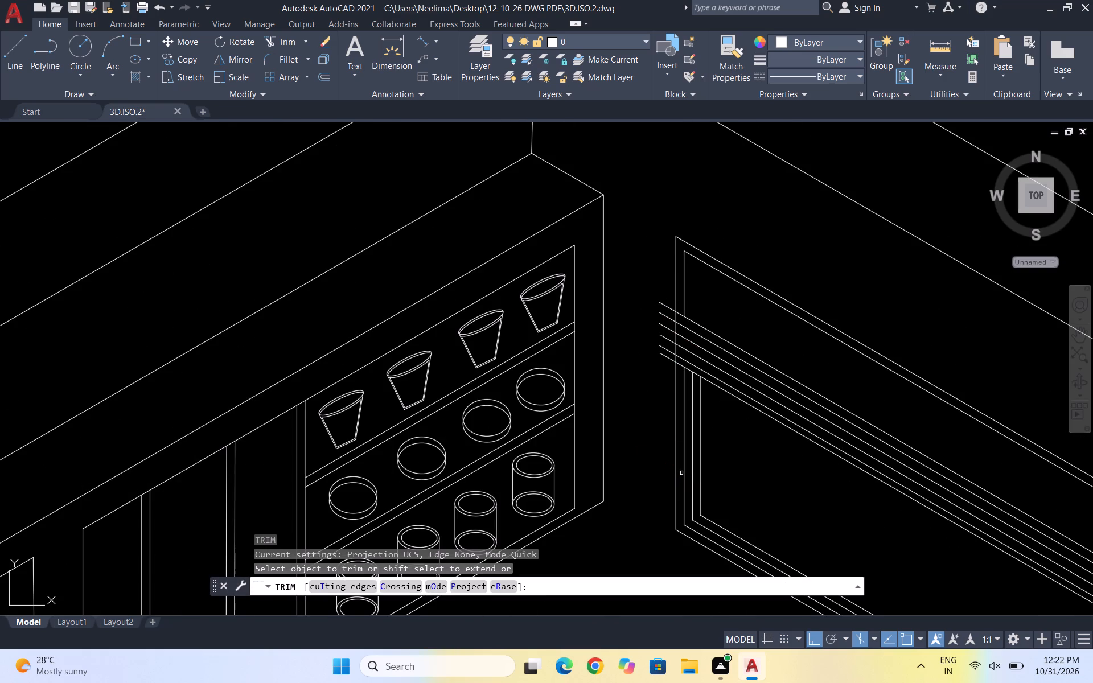
pyautogui.click(663, 307)
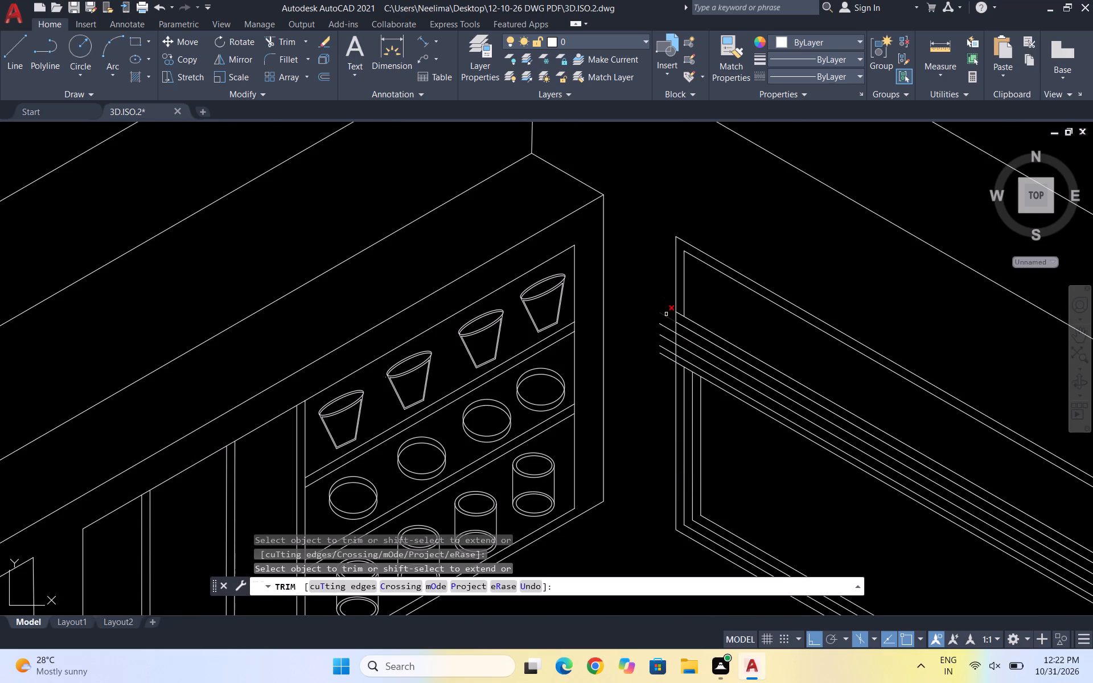
pyautogui.click(666, 314)
pyautogui.click(667, 327)
pyautogui.click(667, 341)
pyautogui.click(667, 351)
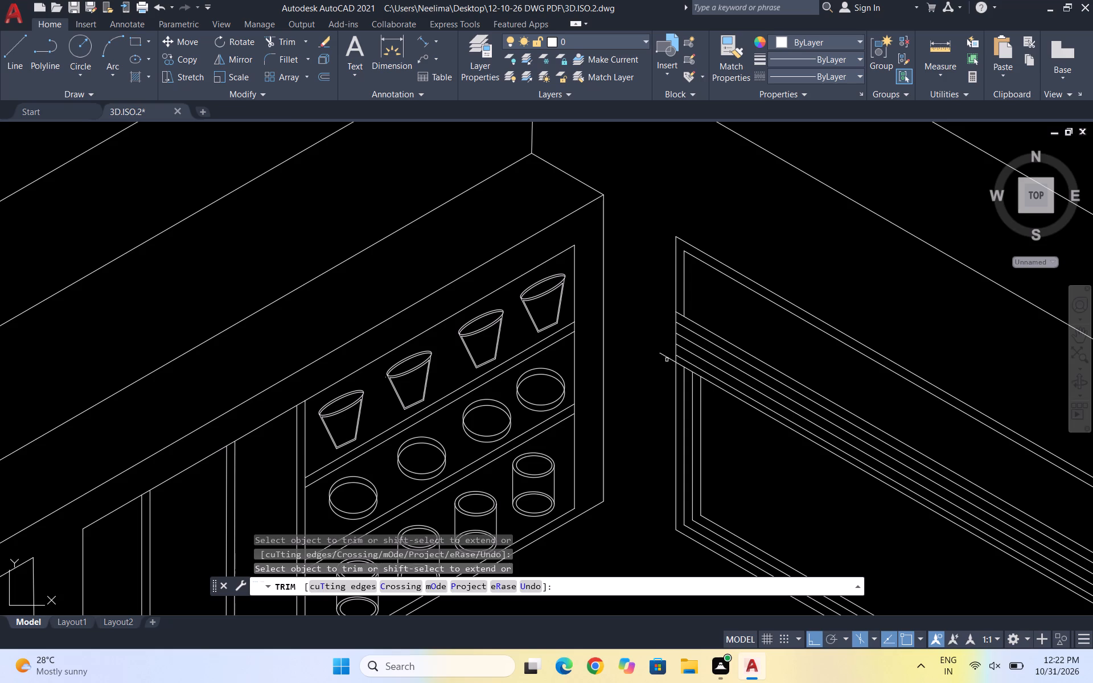
pyautogui.click(667, 360)
pyautogui.click(665, 343)
pyautogui.press('Escape')
pyautogui.press('Escape')
pyautogui.press('Escape')
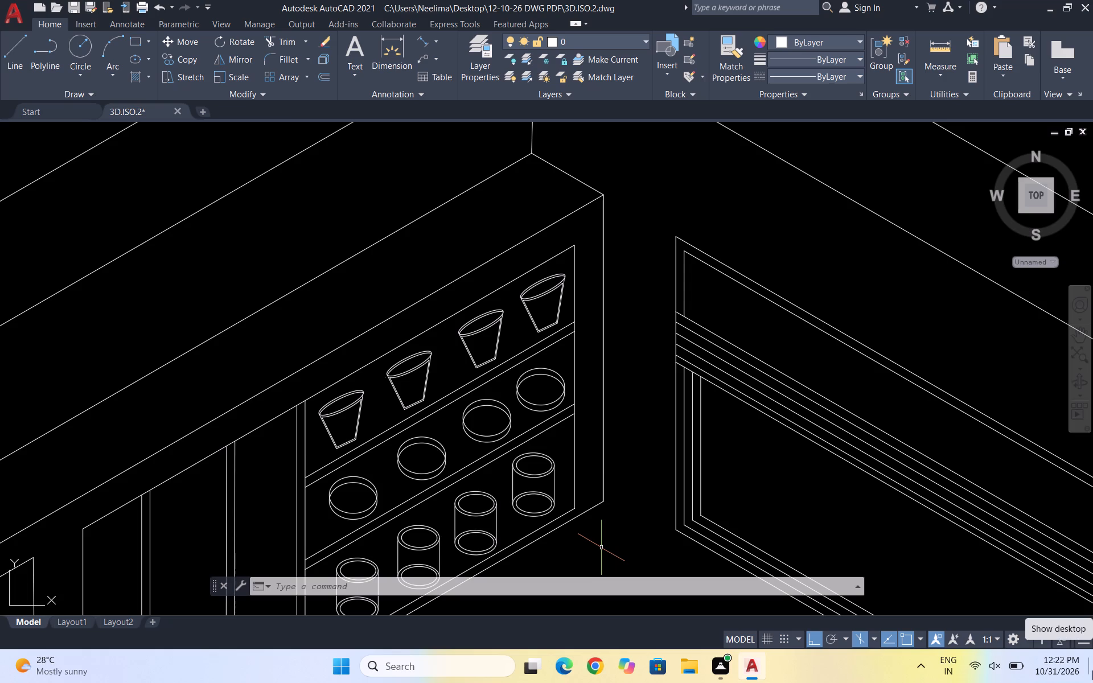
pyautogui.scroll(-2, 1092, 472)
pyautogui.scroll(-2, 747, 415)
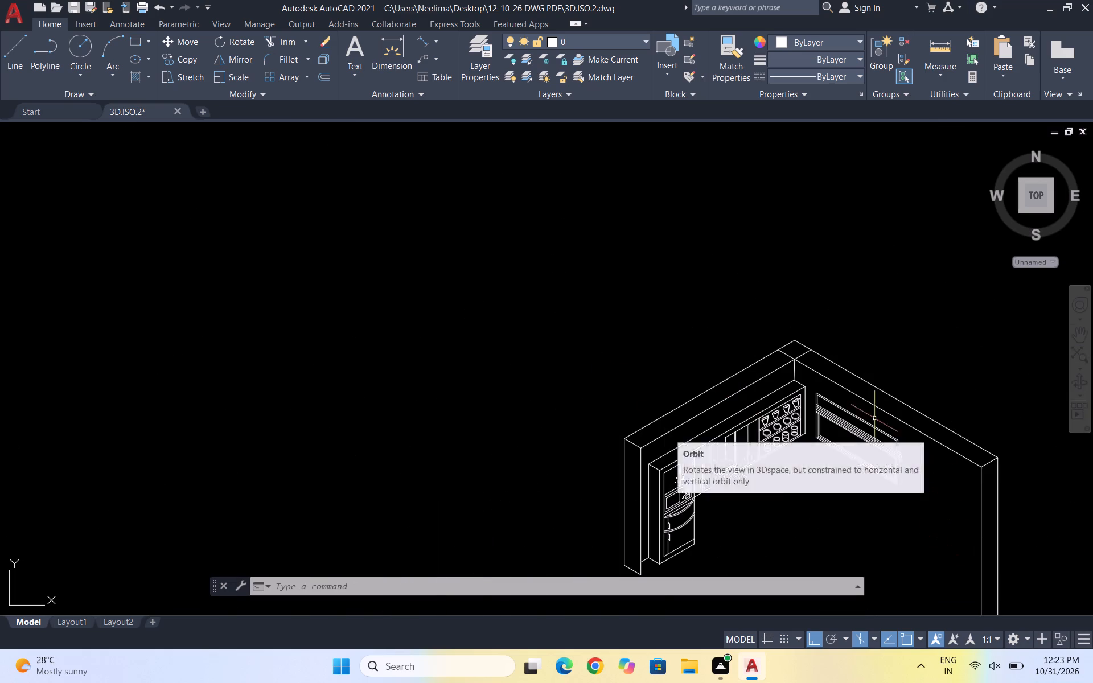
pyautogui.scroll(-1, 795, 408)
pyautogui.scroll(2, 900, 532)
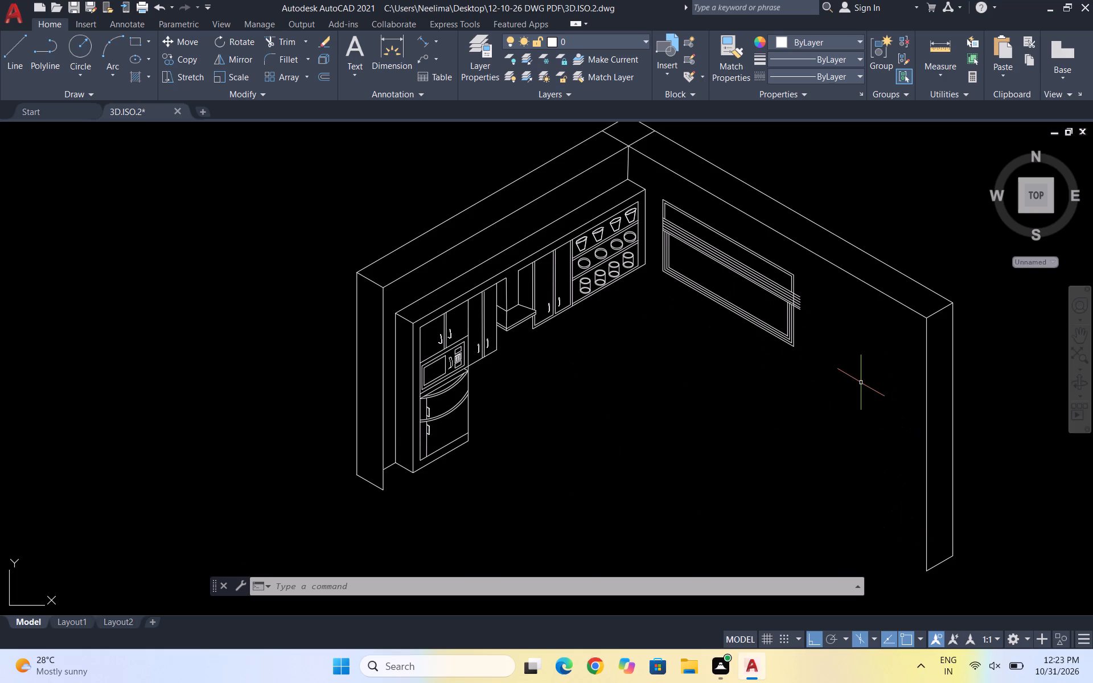
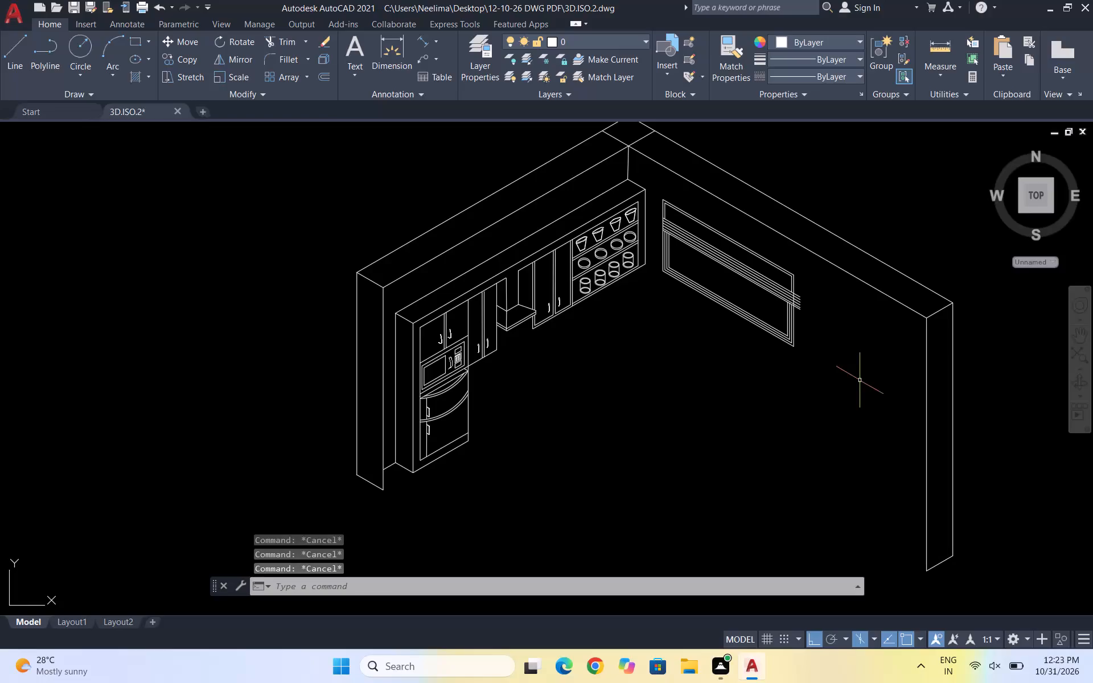
# Trim the ends of the sloping slat lines that overhang the right edge of the window frame on the long wall.
pyautogui.press('Escape')
pyautogui.press('Escape')
pyautogui.scroll(3, 792, 296)
pyautogui.press('Escape')
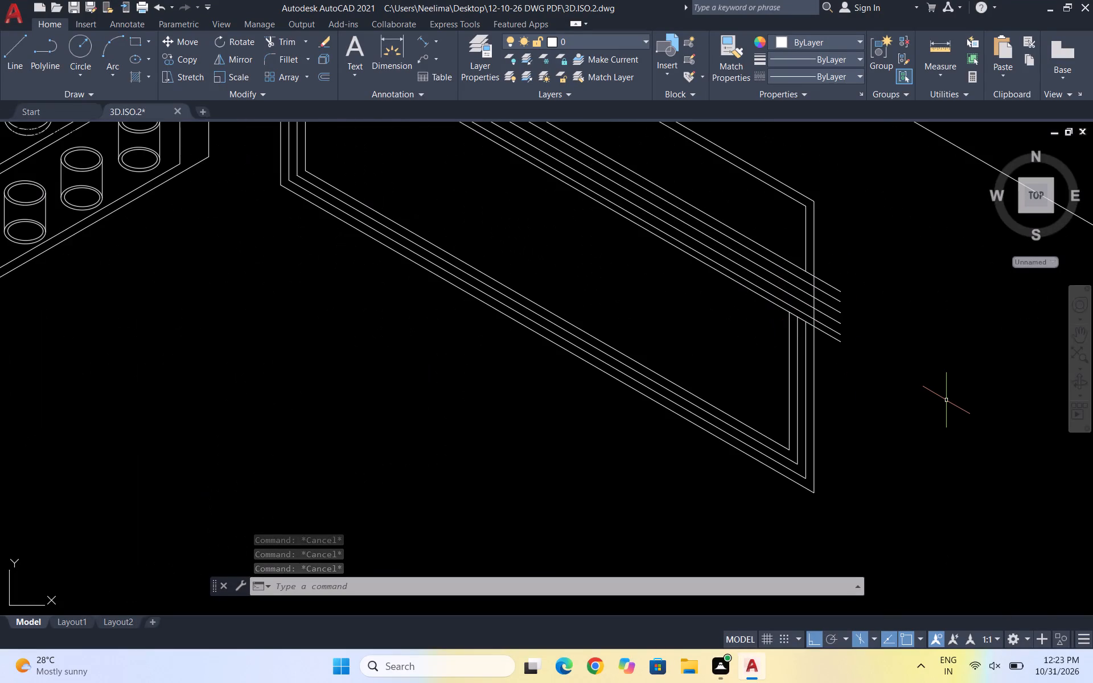
pyautogui.write('TR')
pyautogui.press('Return')
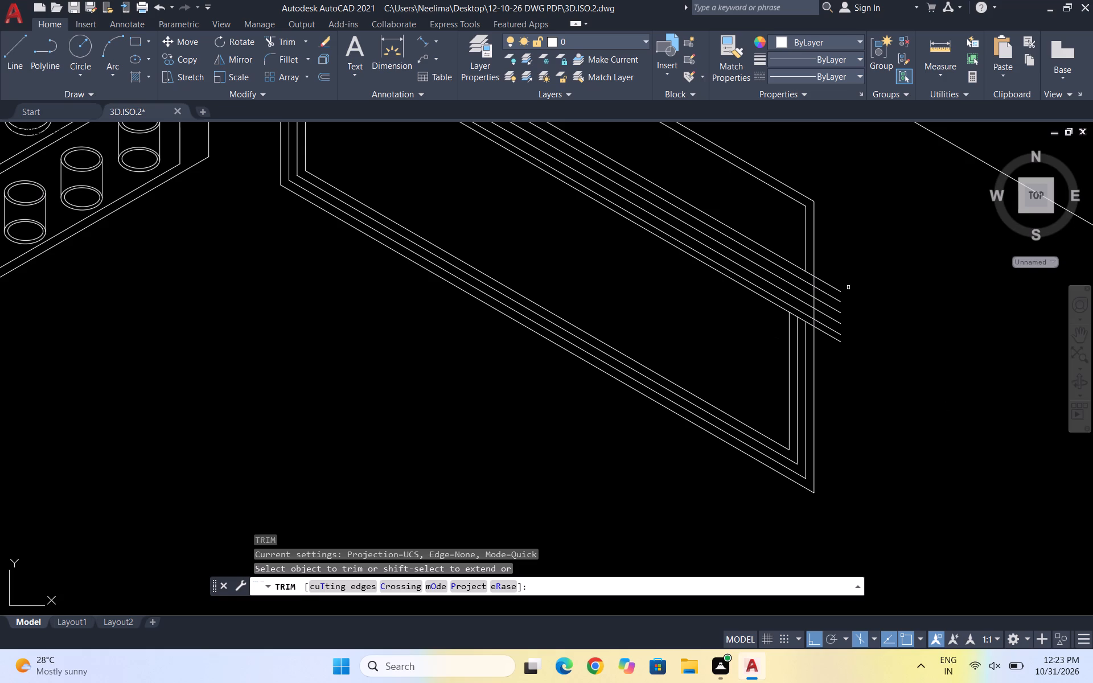
pyautogui.click(840, 287)
pyautogui.click(830, 309)
pyautogui.moveTo(832, 351); pyautogui.dragTo(839, 297)
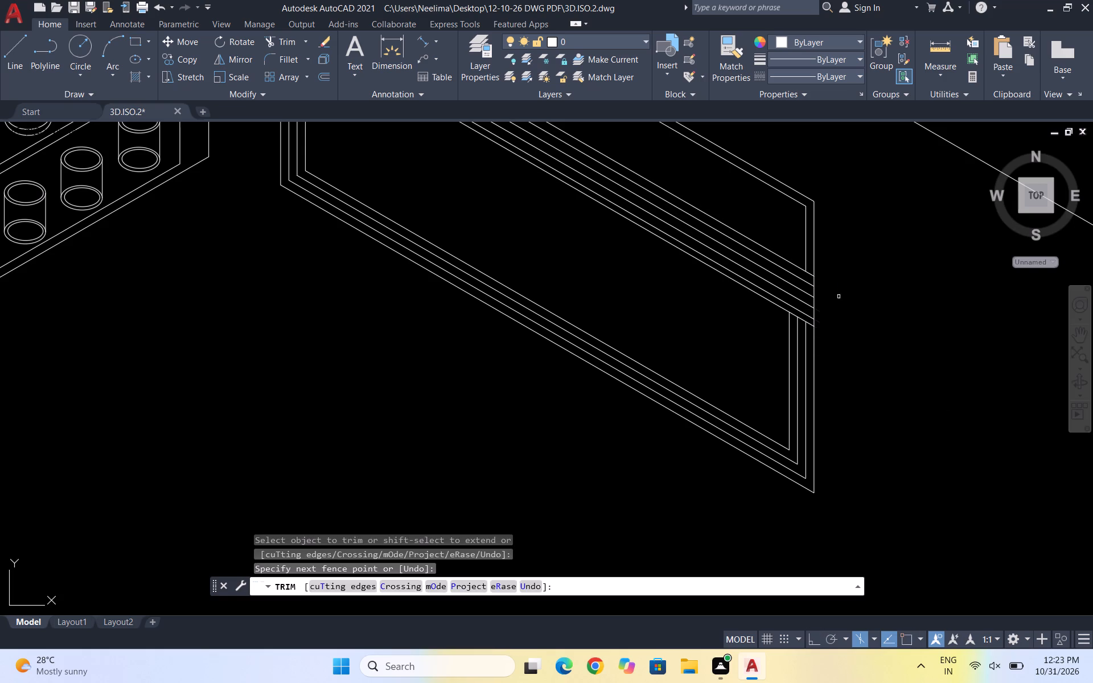
pyautogui.press('Escape')
pyautogui.press('Escape')
pyautogui.press('Escape')
pyautogui.press('Escape')
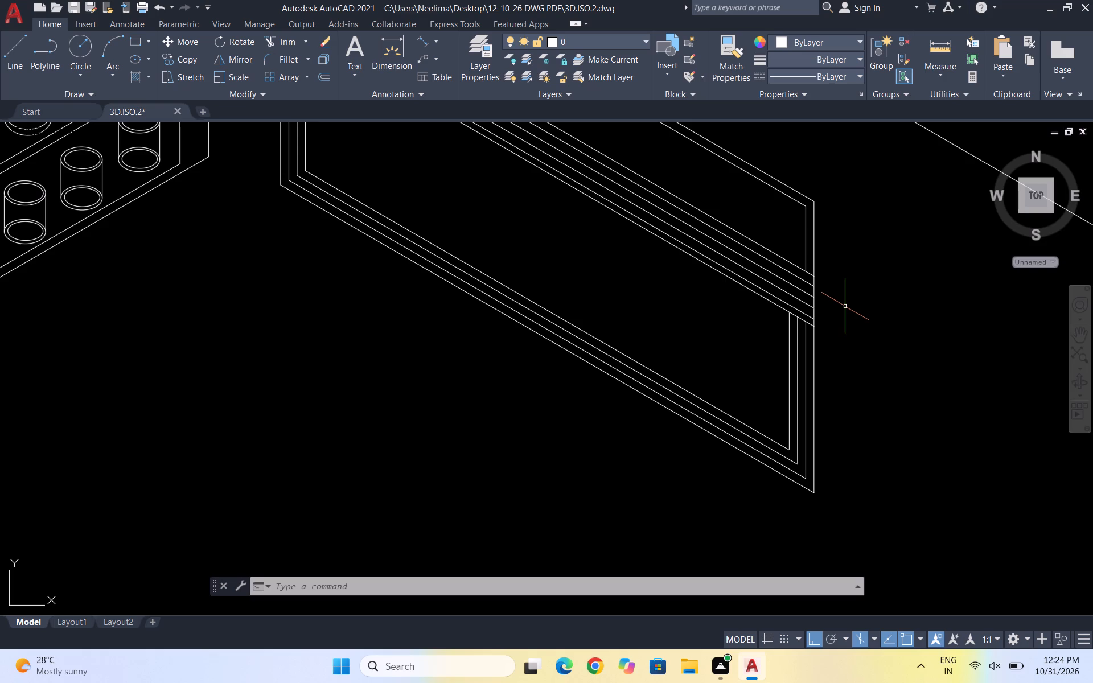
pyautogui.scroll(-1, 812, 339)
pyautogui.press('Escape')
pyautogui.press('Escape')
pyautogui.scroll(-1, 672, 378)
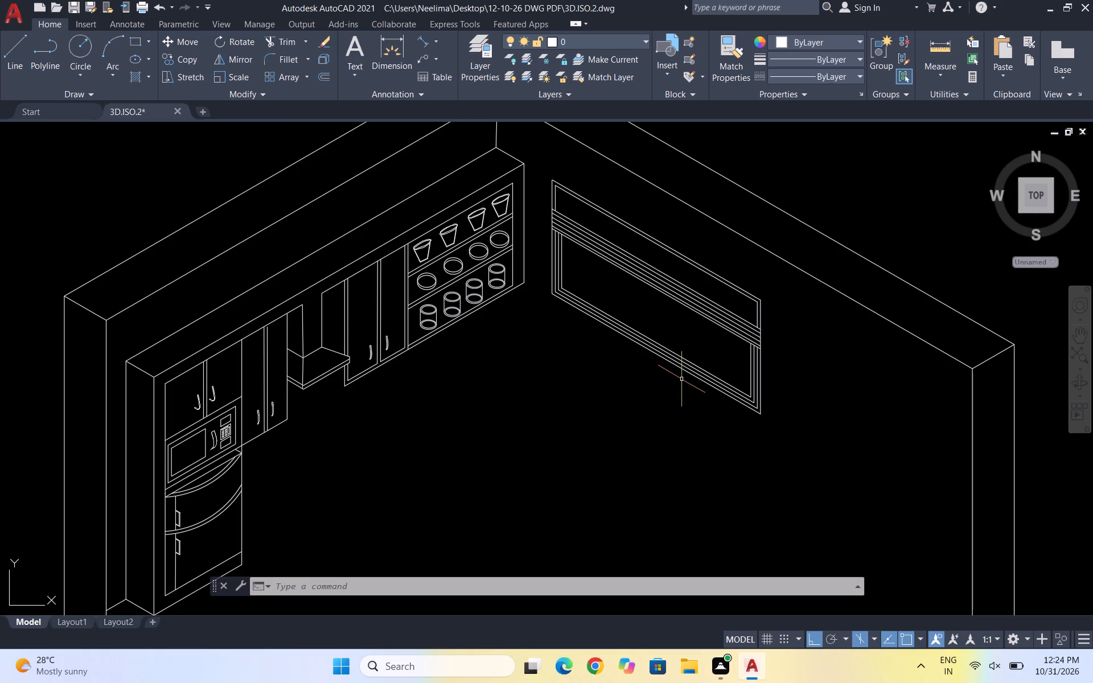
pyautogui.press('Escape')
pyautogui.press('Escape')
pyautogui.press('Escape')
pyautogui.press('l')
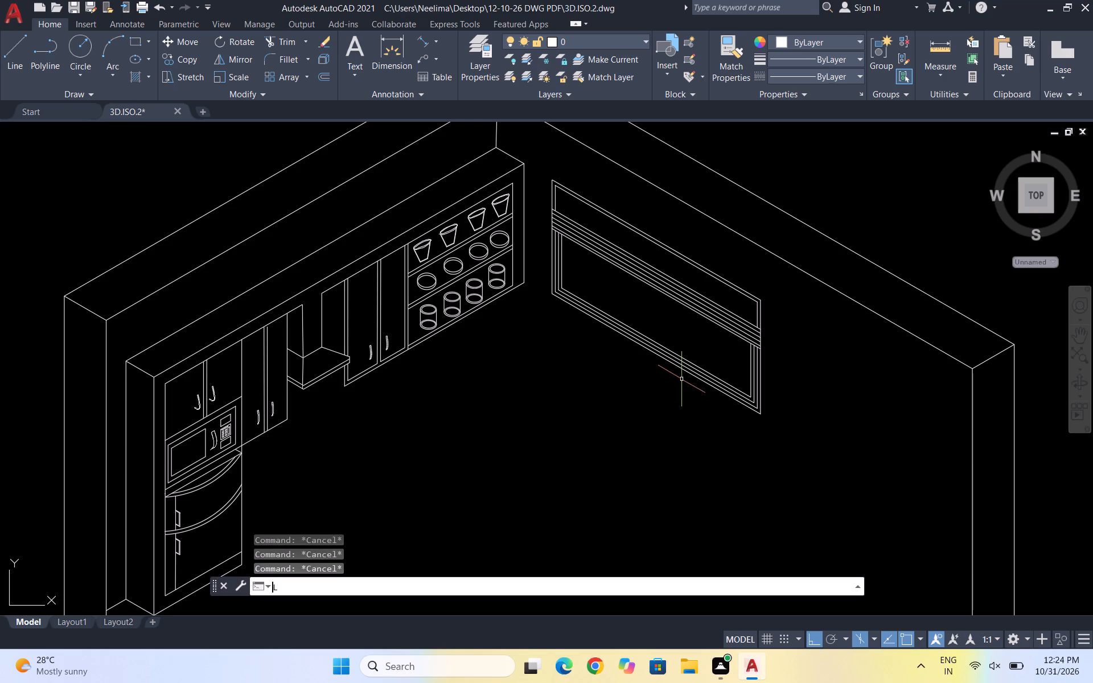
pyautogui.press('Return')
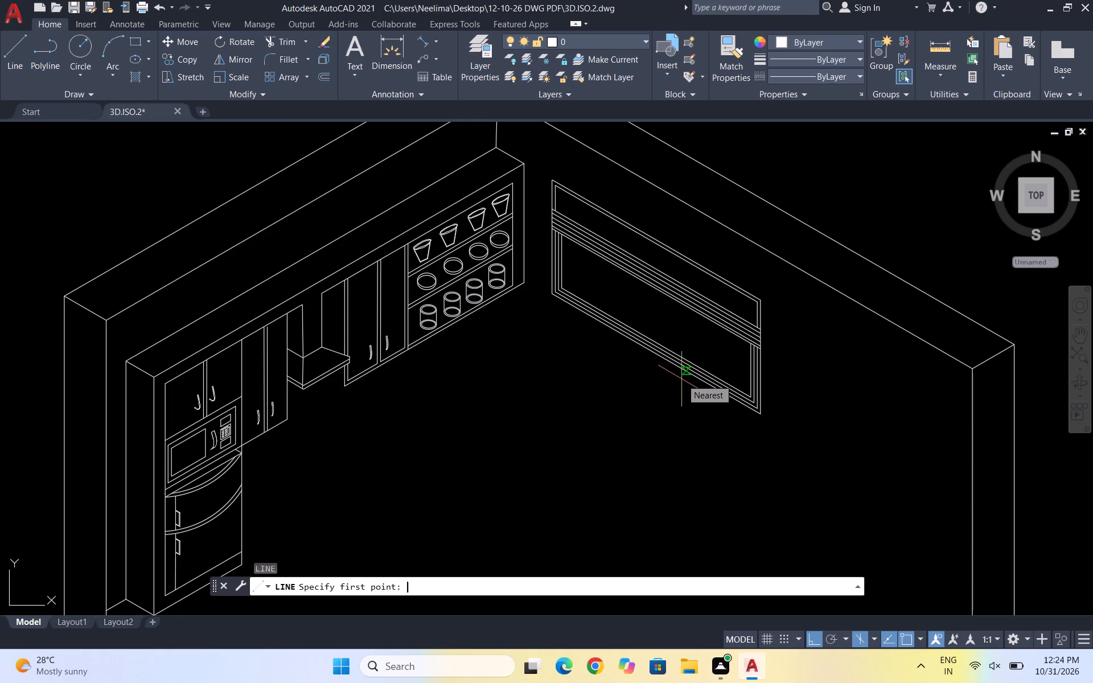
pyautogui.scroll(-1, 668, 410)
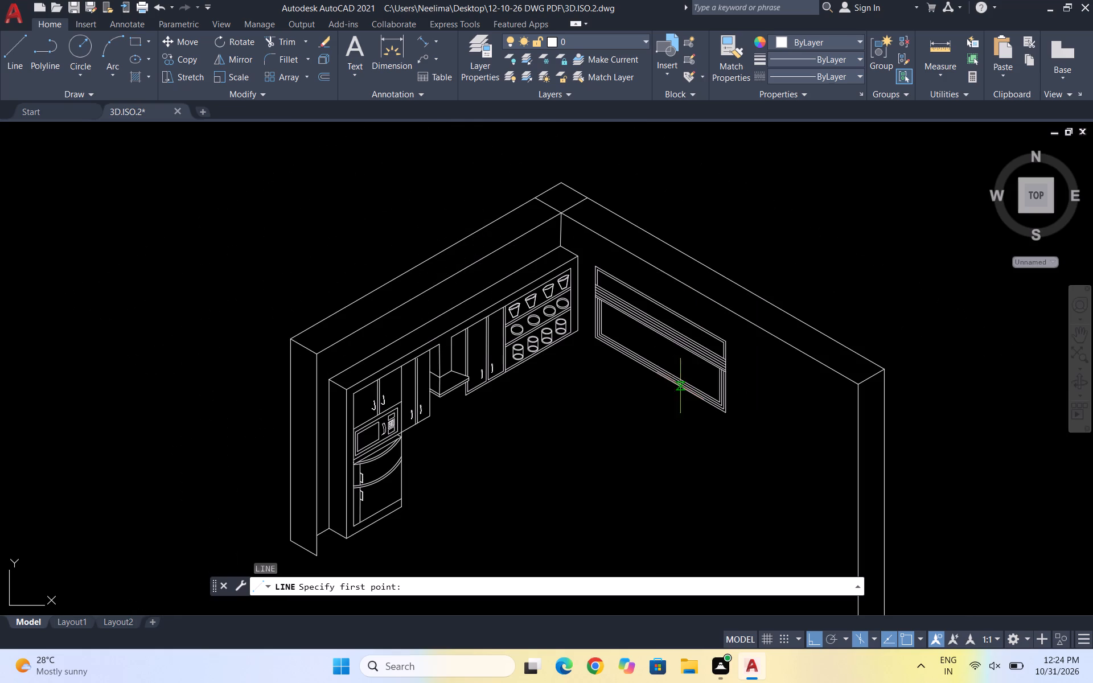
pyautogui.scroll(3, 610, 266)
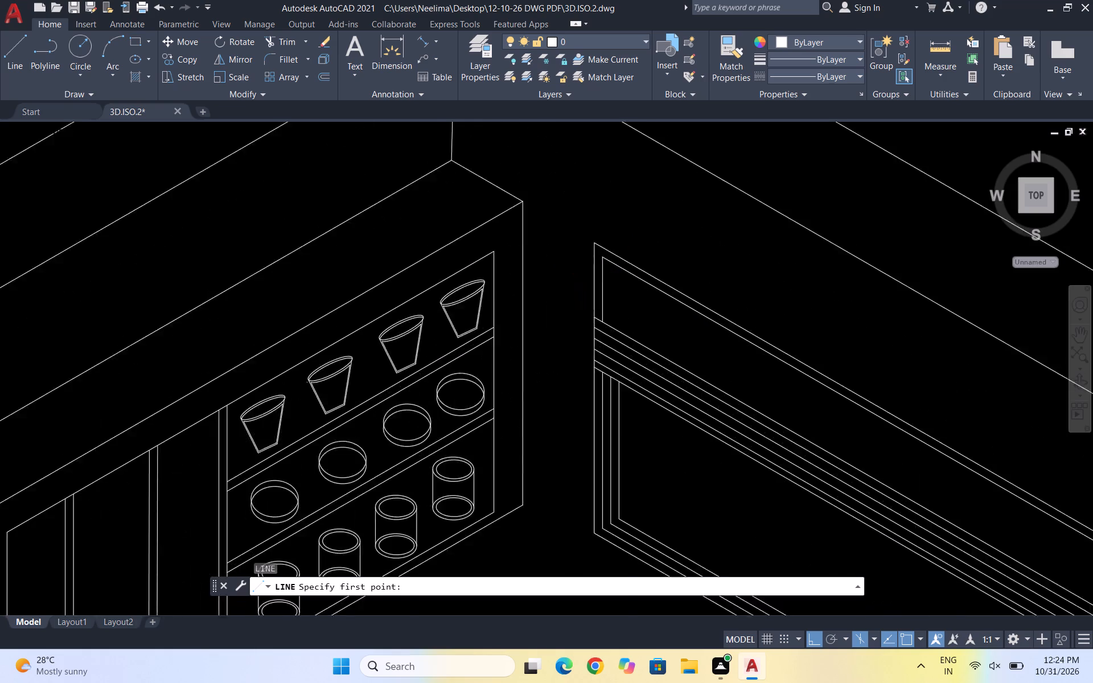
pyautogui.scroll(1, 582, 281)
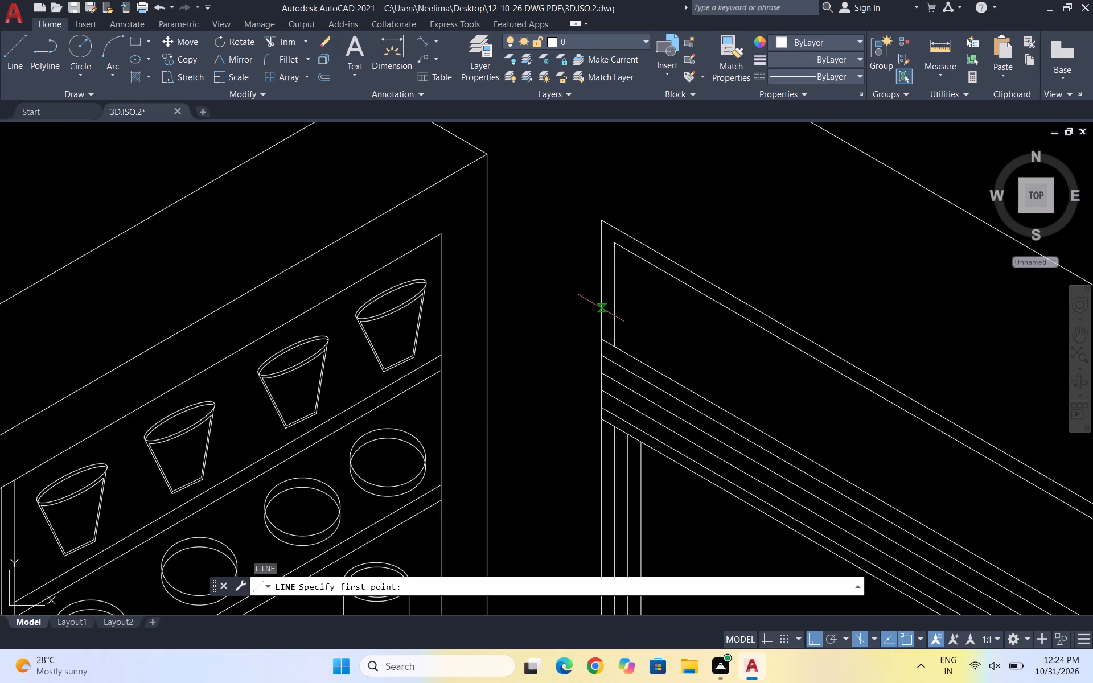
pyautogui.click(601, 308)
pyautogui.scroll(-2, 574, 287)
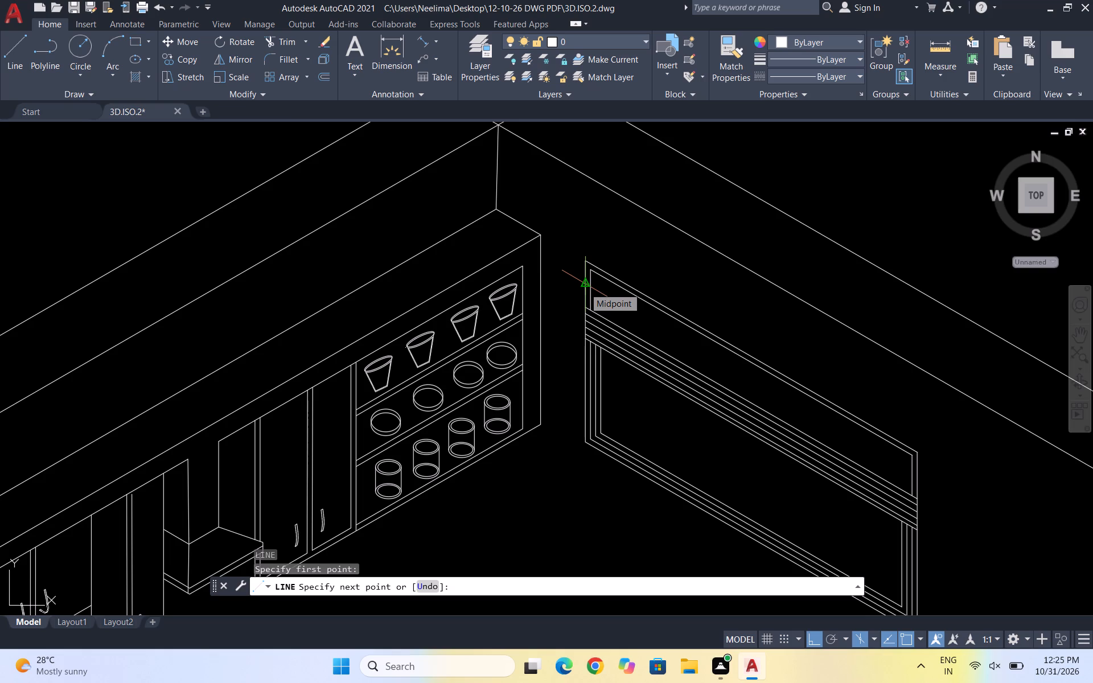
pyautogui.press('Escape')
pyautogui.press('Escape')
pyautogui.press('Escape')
# Draw a three-line outline projecting beyond the left end of the window's upper panel, from its lower corner round to its top corner.
pyautogui.press('l')
pyautogui.press('Return')
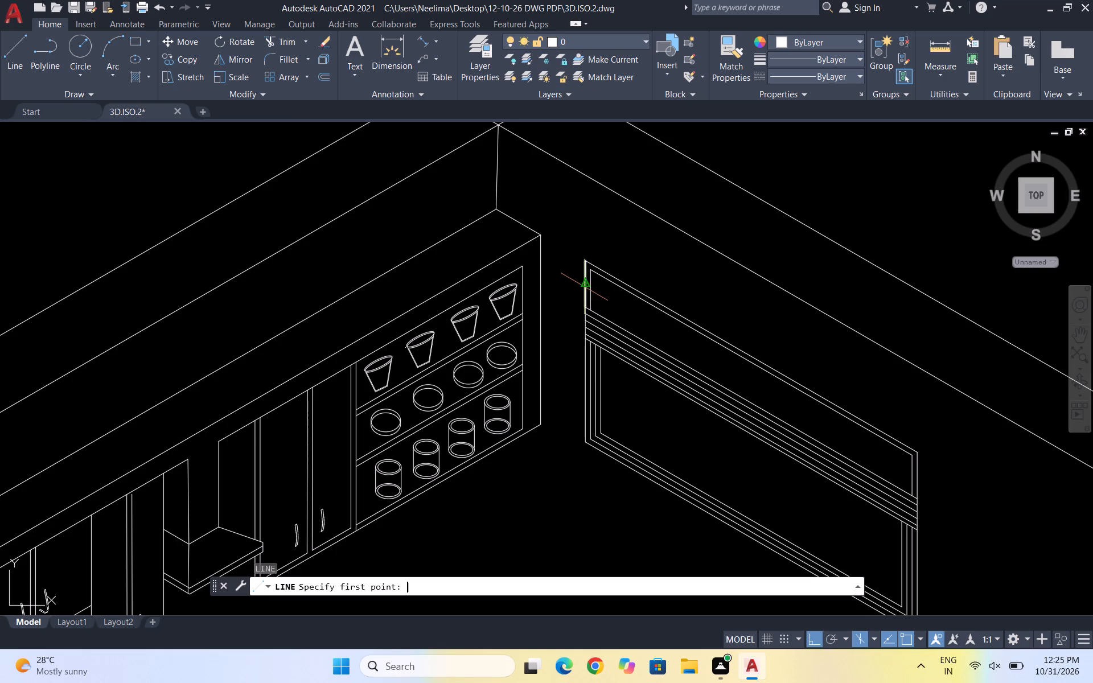
pyautogui.scroll(1, 602, 281)
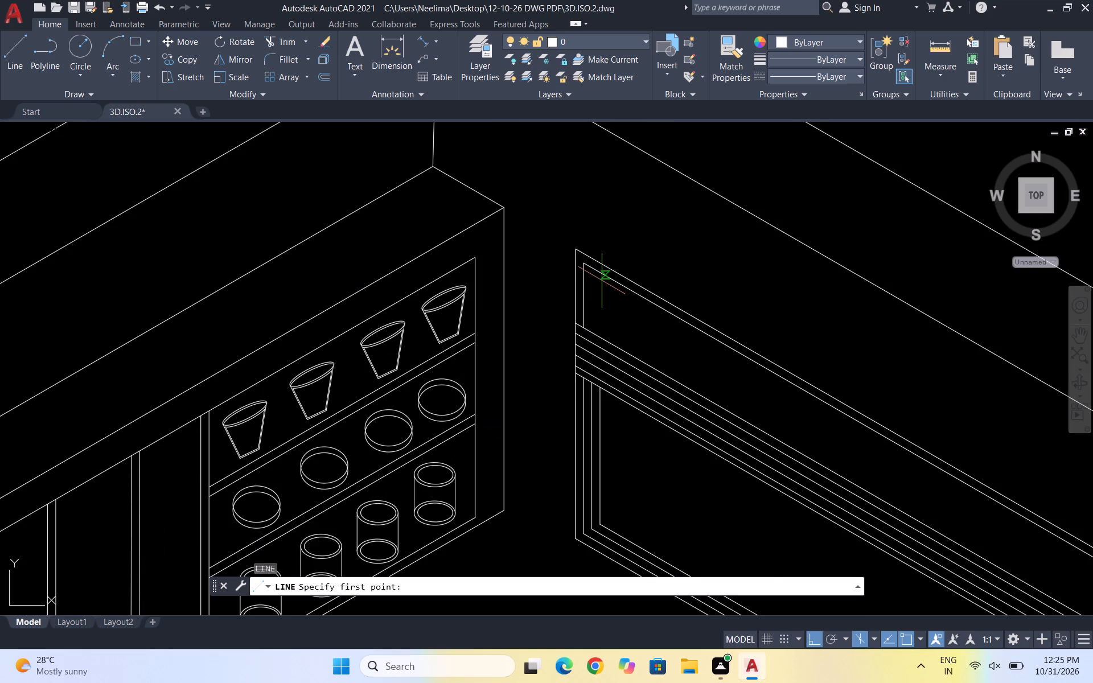
pyautogui.scroll(2, 574, 299)
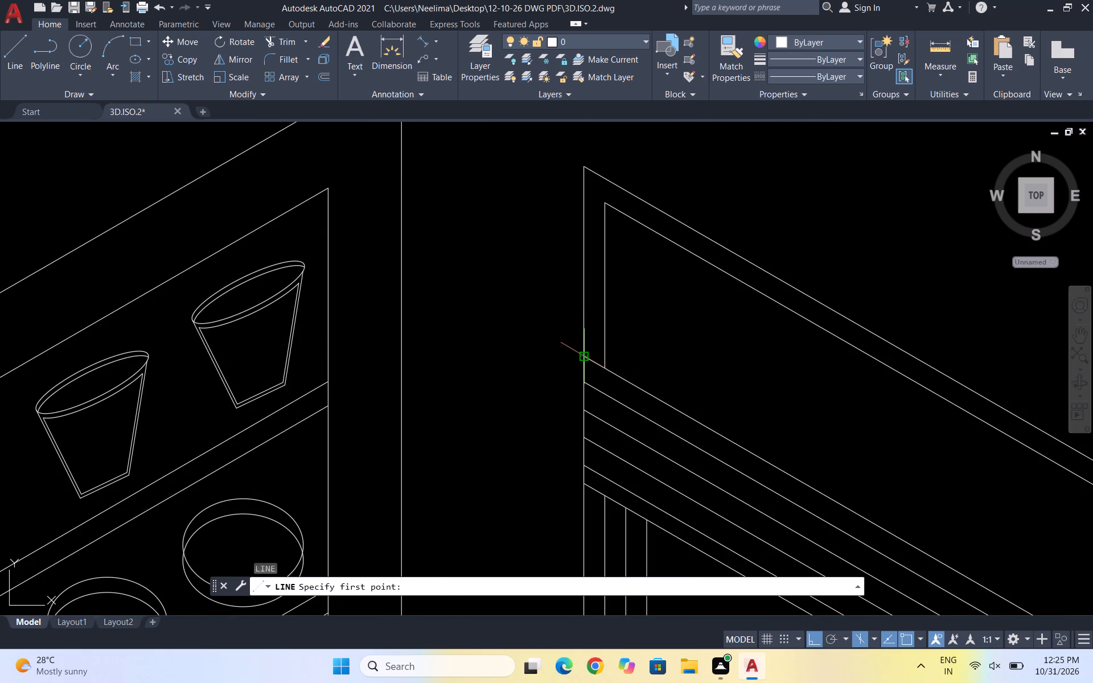
pyautogui.click(584, 355)
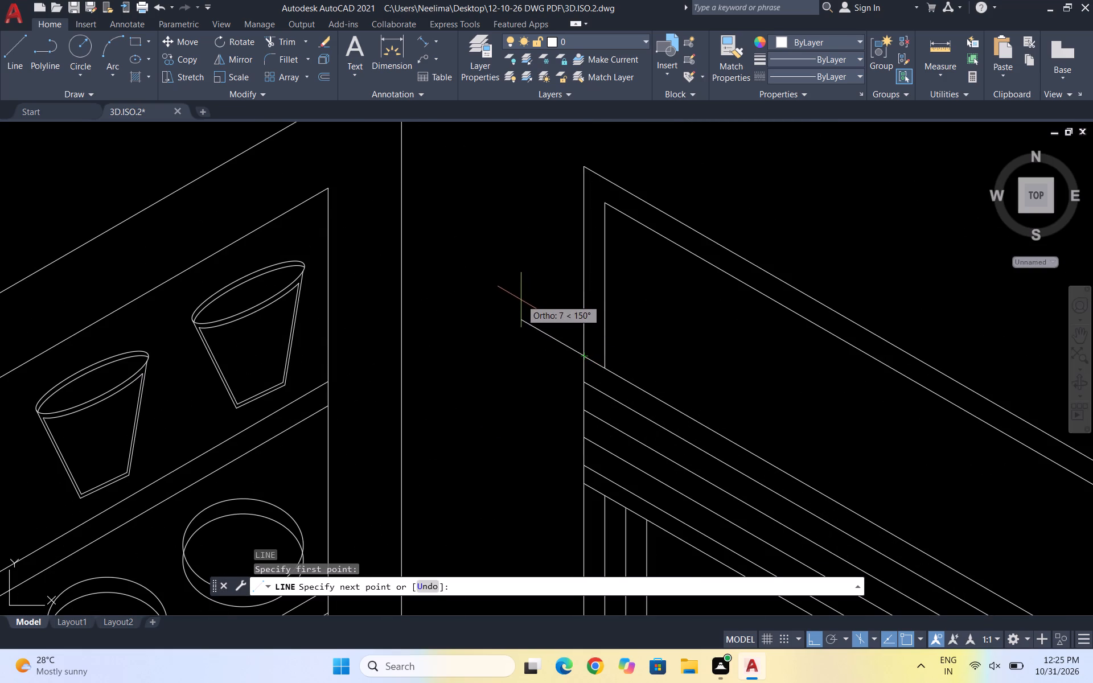
pyautogui.click(550, 325)
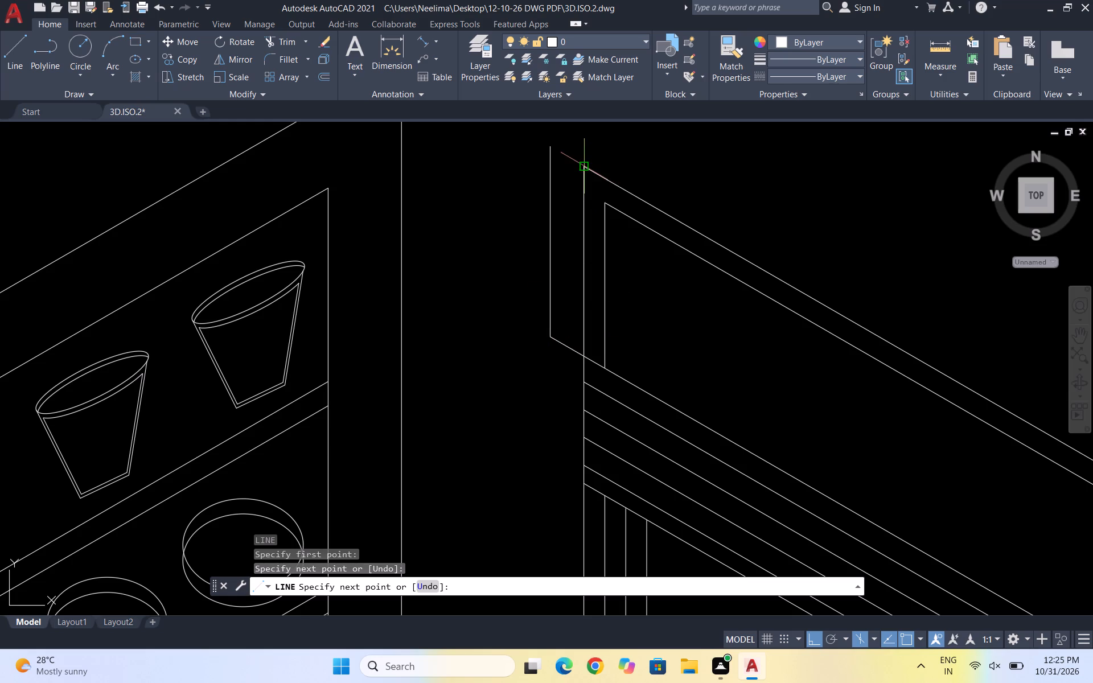
pyautogui.click(556, 154)
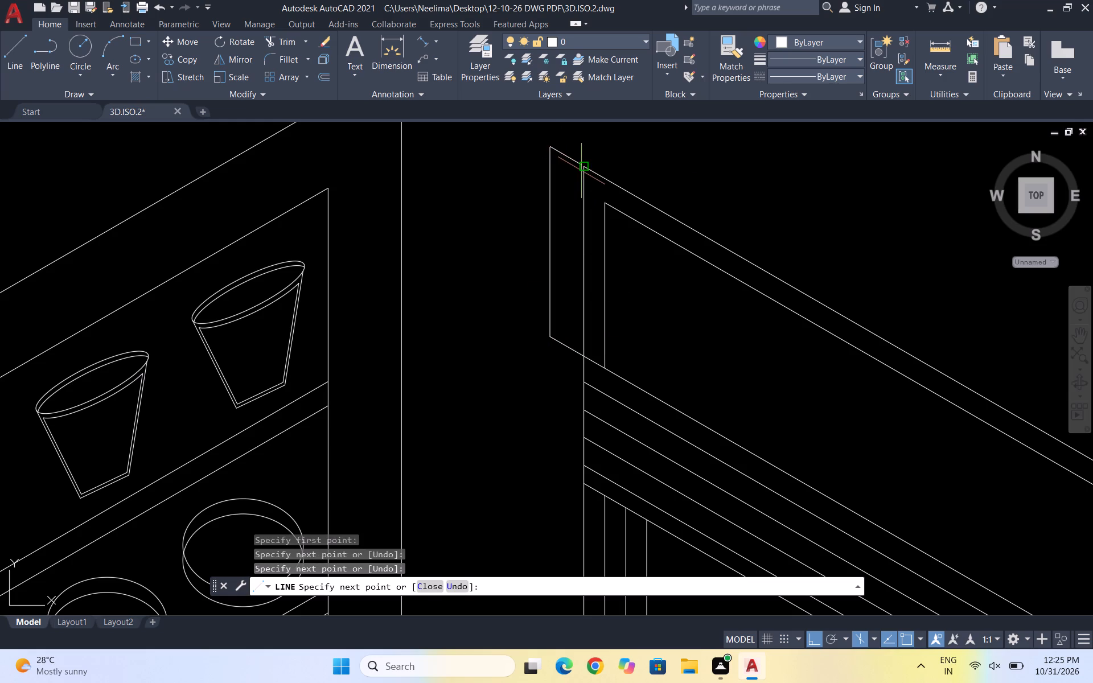
pyautogui.click(582, 171)
pyautogui.press('Escape')
pyautogui.scroll(-3, 512, 200)
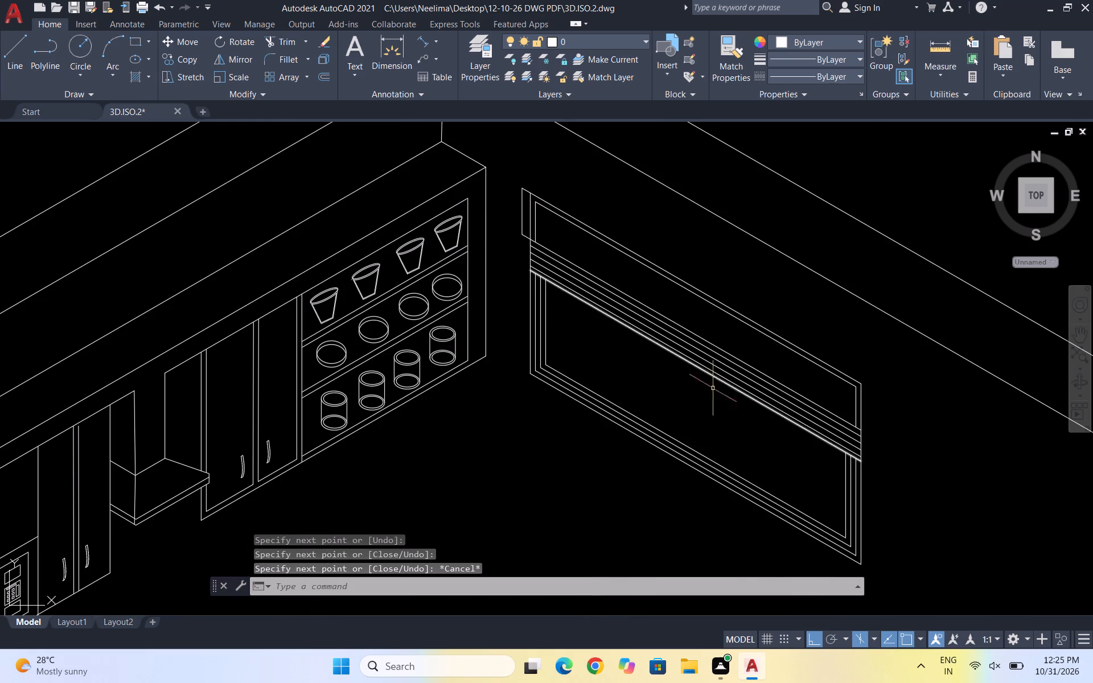
# Draw a matching three-line outline projecting beyond the right end of the window's upper panel, from its lower corner to its top corner.
pyautogui.press('space')
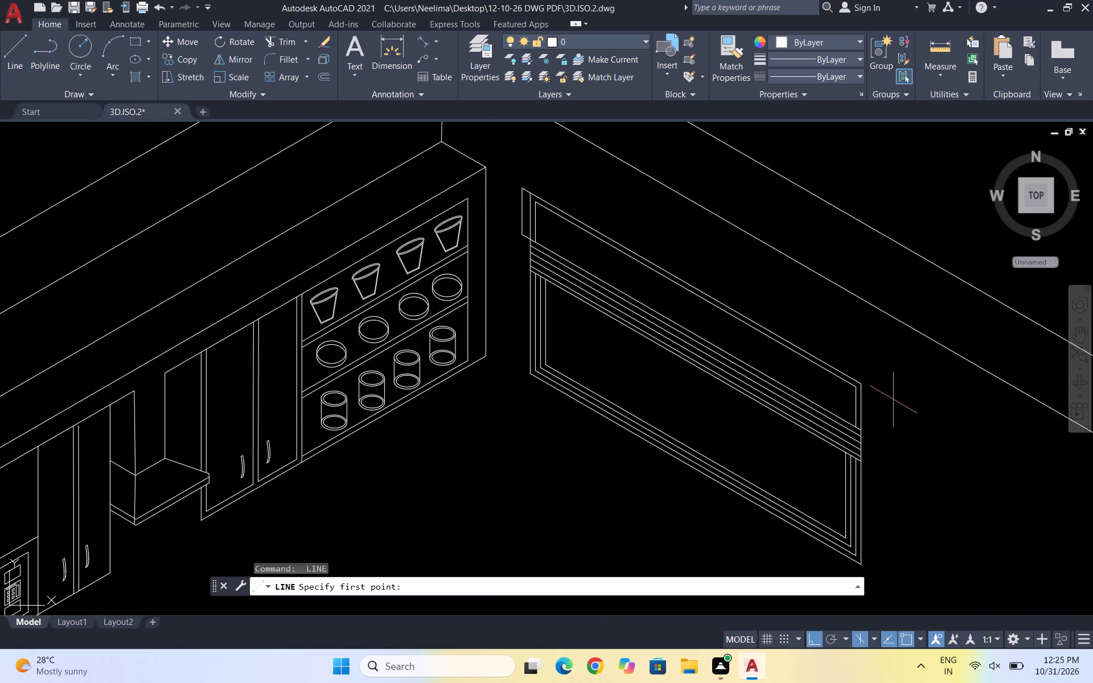
pyautogui.scroll(2, 876, 419)
pyautogui.click(836, 444)
pyautogui.scroll(-2, 839, 457)
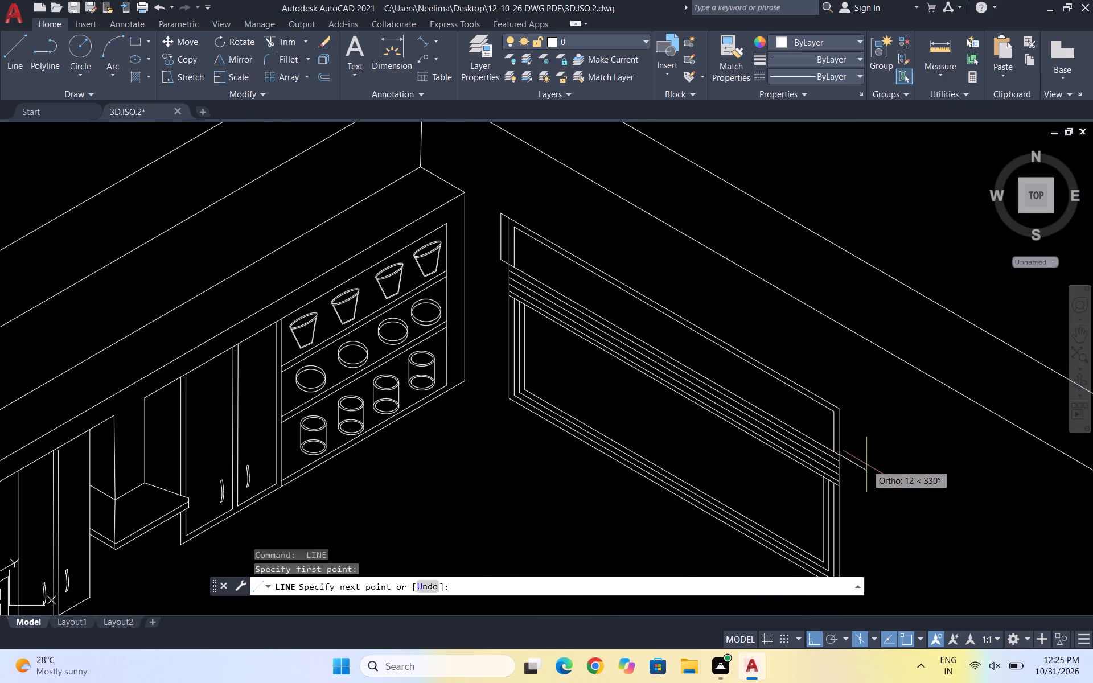
pyautogui.scroll(2, 849, 464)
pyautogui.click(851, 459)
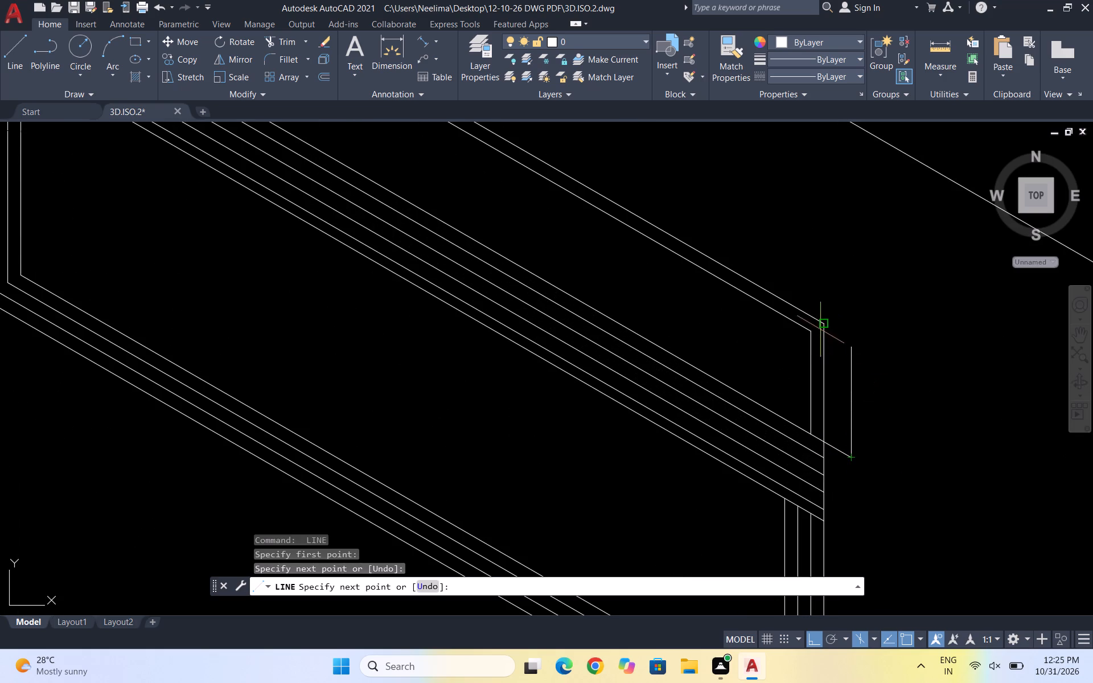
pyautogui.click(848, 339)
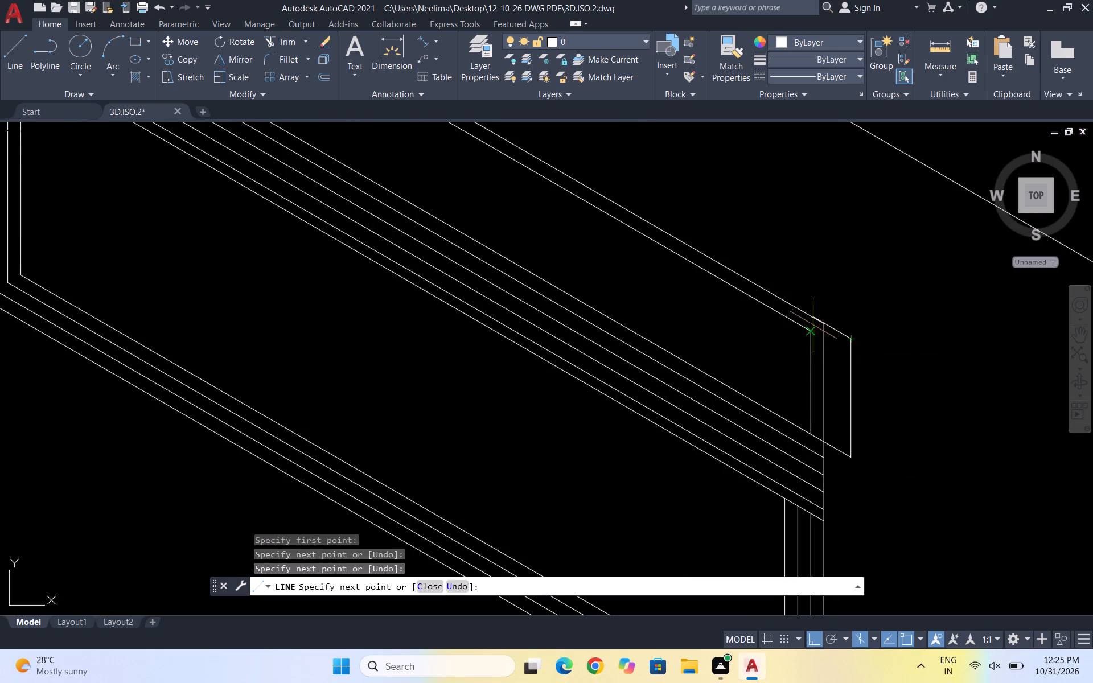
pyautogui.click(823, 324)
pyautogui.press('Escape')
pyautogui.scroll(-2, 850, 343)
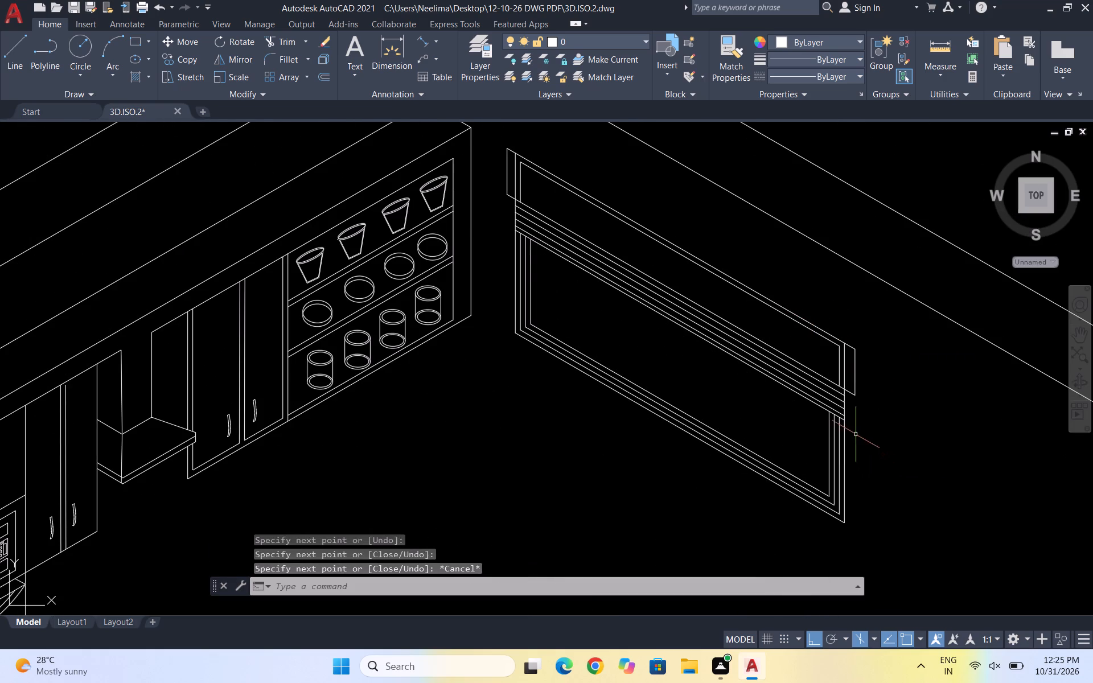
pyautogui.press('Escape')
pyautogui.press('Escape')
pyautogui.press('Escape')
# Extend the upper panel's inner top line at both ends, past the window frame to the new projecting side lines.
pyautogui.write('TR')
pyautogui.press('Return')
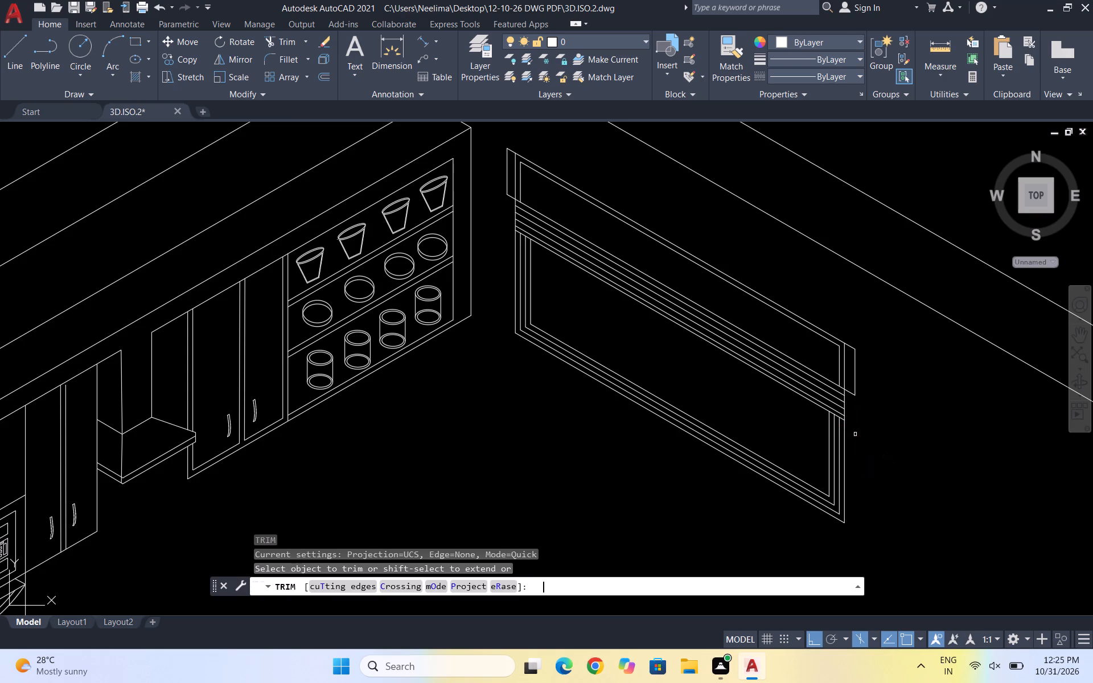
pyautogui.scroll(2, 491, 138)
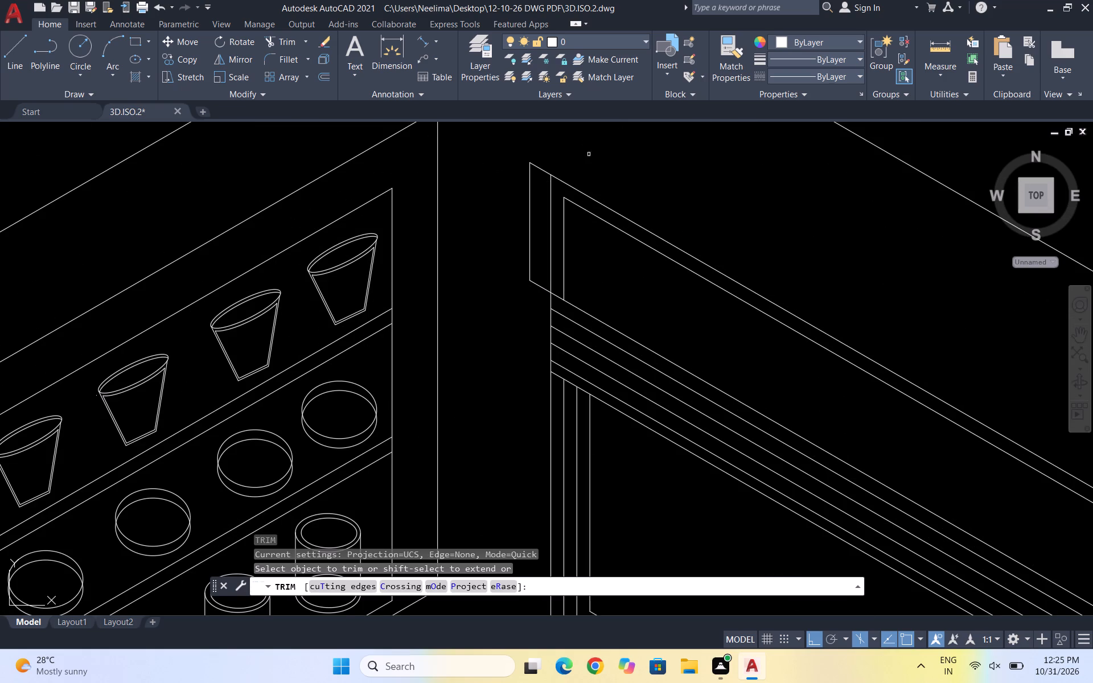
pyautogui.keyDown('shift'); pyautogui.moveTo(646, 199); pyautogui.dragTo(609, 264); pyautogui.keyUp('shift')
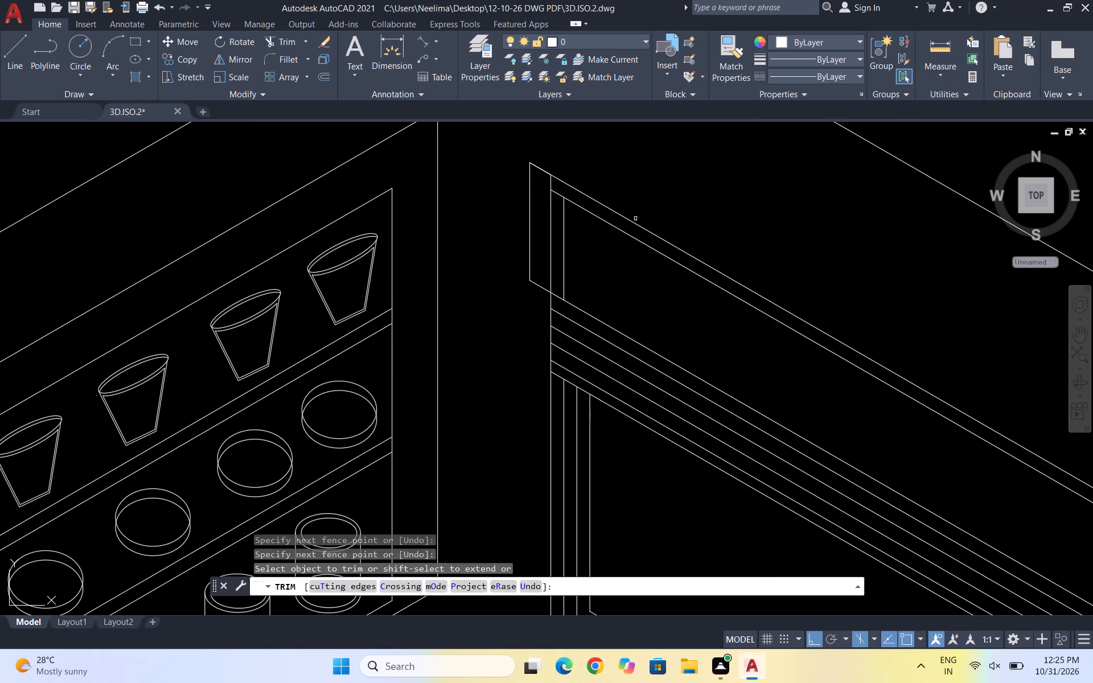
pyautogui.keyDown('shift'); pyautogui.moveTo(635, 219); pyautogui.dragTo(617, 248); pyautogui.keyUp('shift')
pyautogui.moveTo(515, 137); pyautogui.dragTo(477, 182)
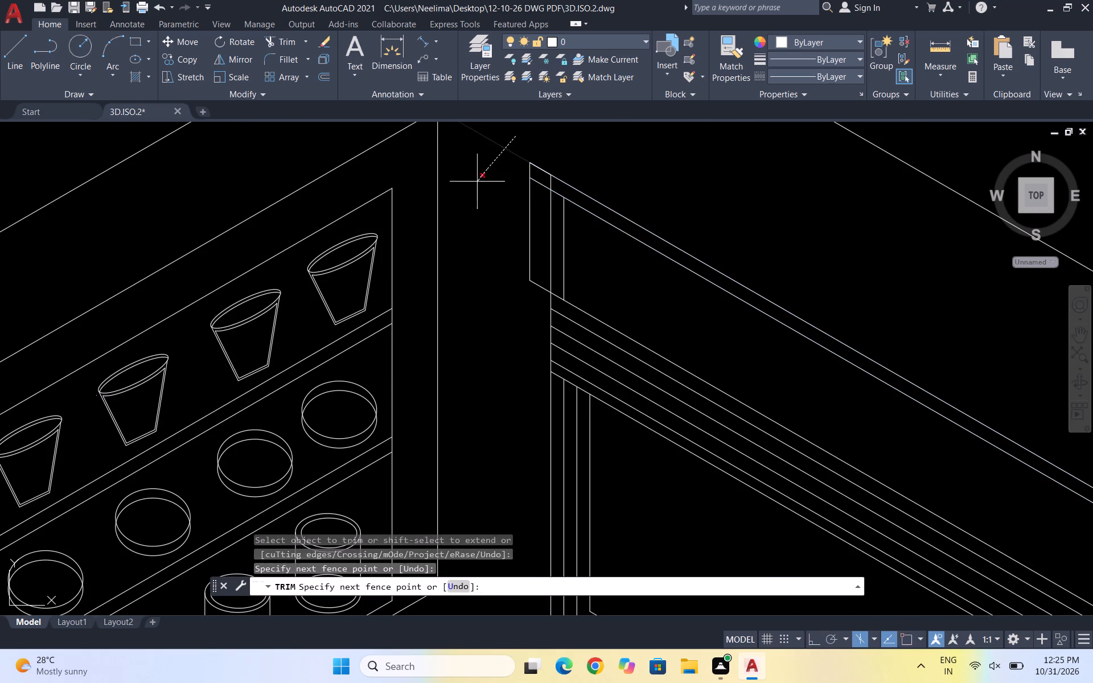
pyautogui.moveTo(477, 182); pyautogui.dragTo(476, 182)
pyautogui.scroll(-2, 503, 154)
pyautogui.scroll(2, 855, 381)
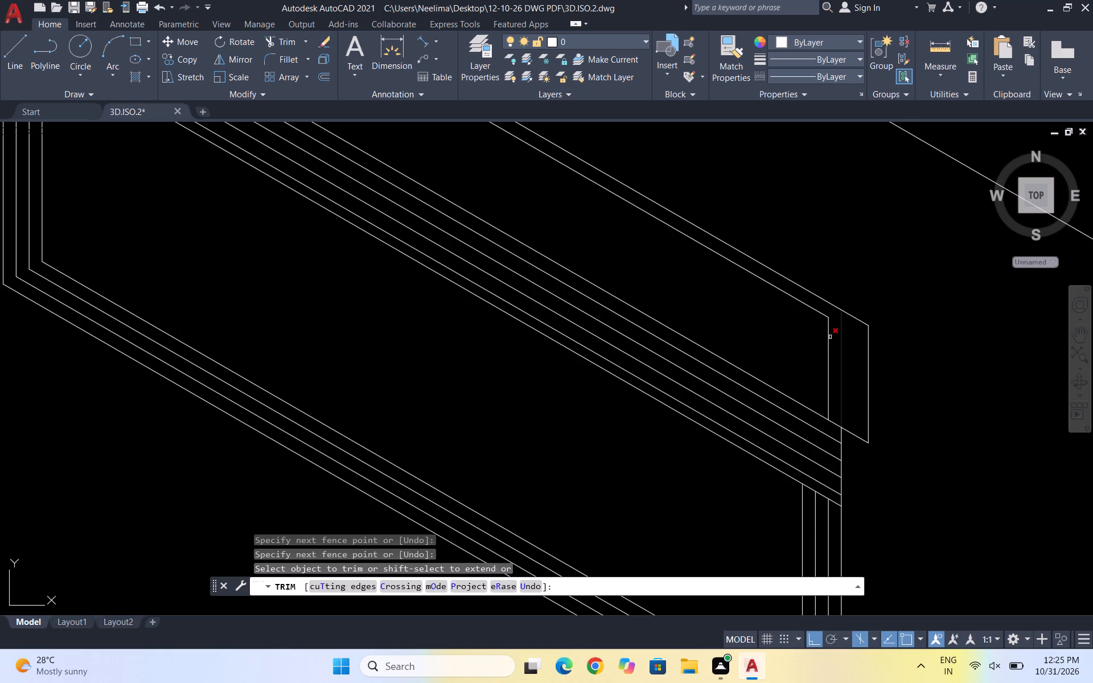
pyautogui.keyDown('shift'); pyautogui.moveTo(806, 335); pyautogui.dragTo(811, 281); pyautogui.keyUp('shift')
pyautogui.keyDown('shift'); pyautogui.moveTo(803, 325); pyautogui.dragTo(824, 251); pyautogui.keyUp('shift')
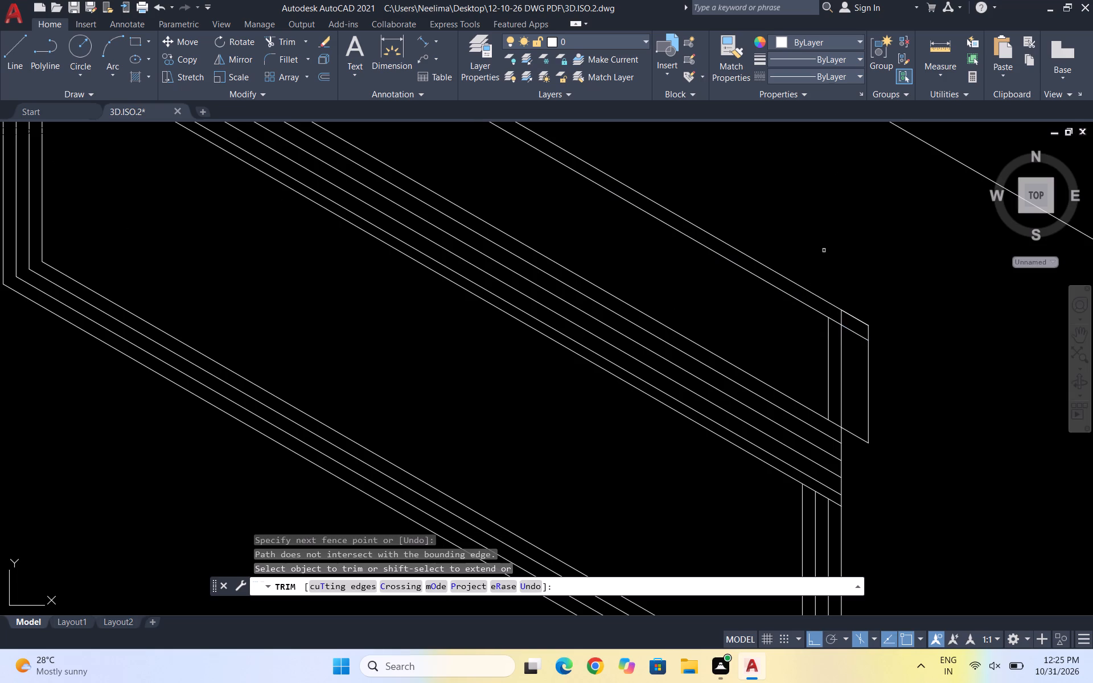
pyautogui.scroll(-2, 902, 328)
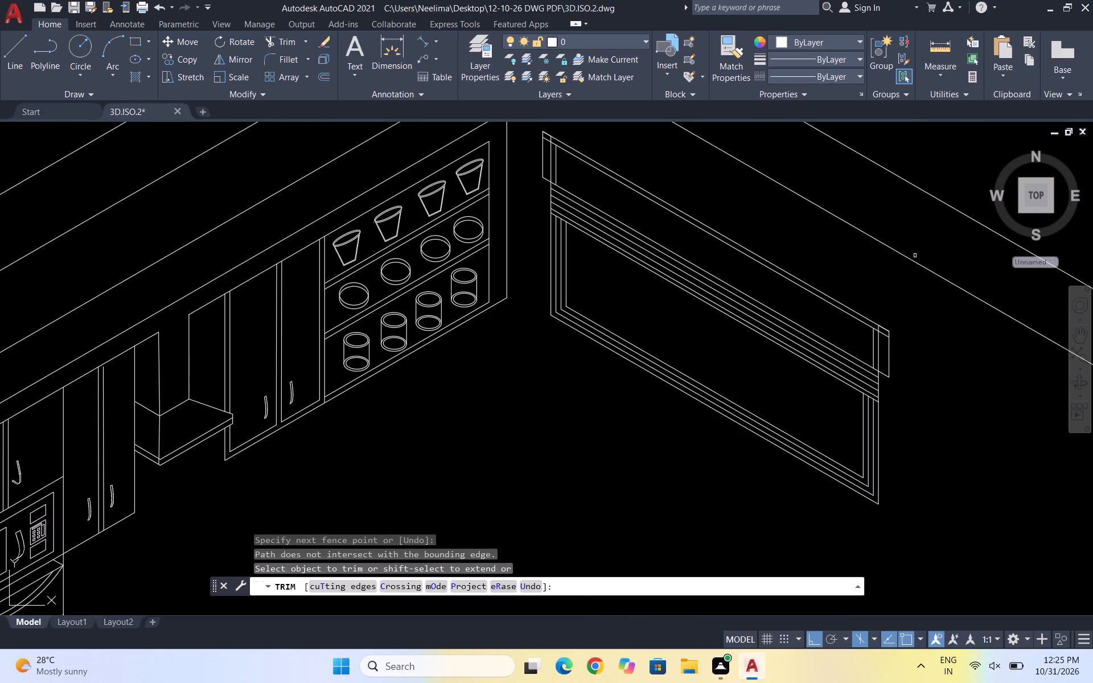
# At the panel's right end, trim away the inner vertical, the frame vertical above the inner top line, and that line's overhang.
pyautogui.scroll(2, 872, 335)
pyautogui.click(877, 353)
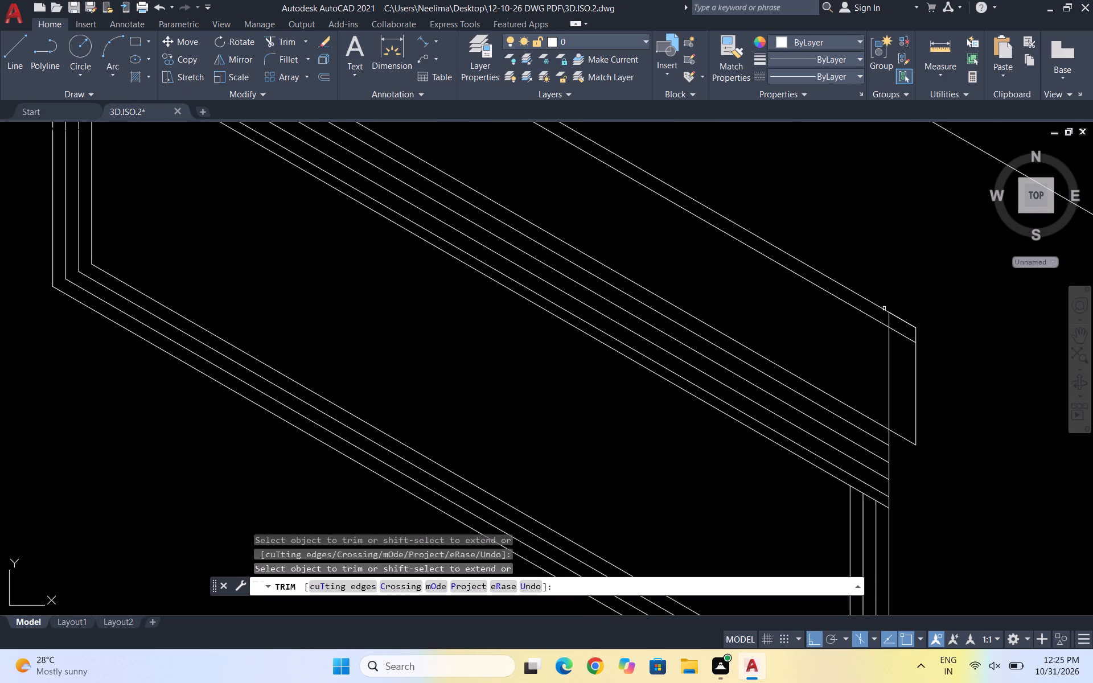
pyautogui.scroll(4, 882, 315)
pyautogui.moveTo(878, 312); pyautogui.dragTo(942, 359)
pyautogui.scroll(-4, 897, 308)
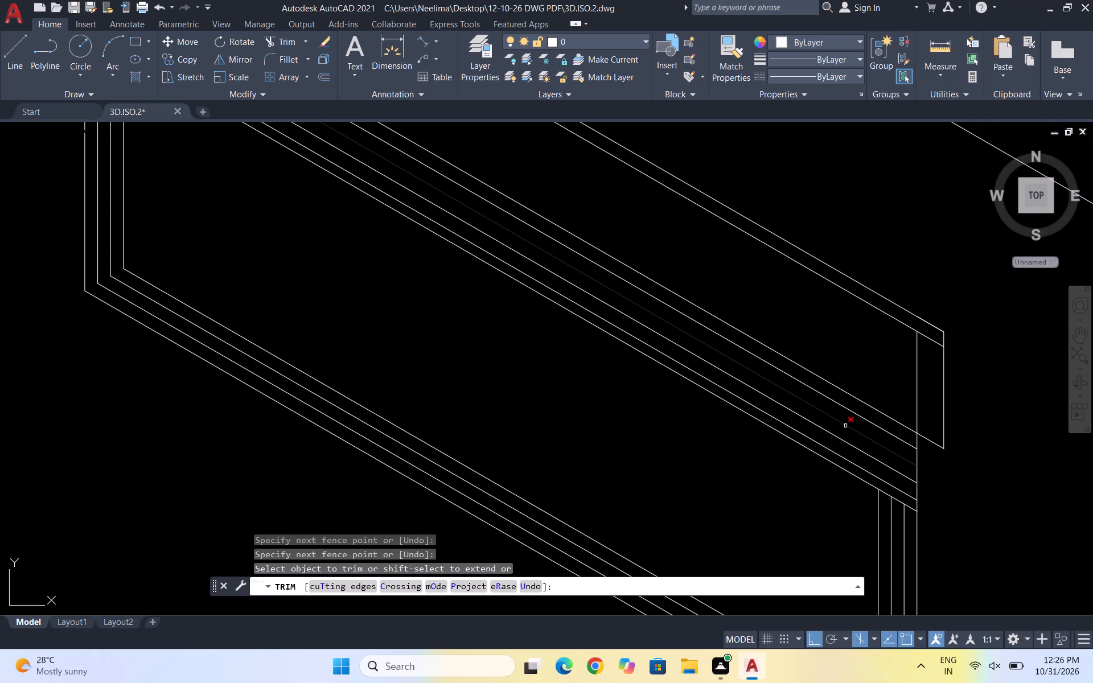
pyautogui.click(928, 340)
# At the upper panel's left end, trim away the inner top line's overhang, the frame vertical above it, and the inner vertical.
pyautogui.scroll(-3, 918, 365)
pyautogui.scroll(7, 717, 254)
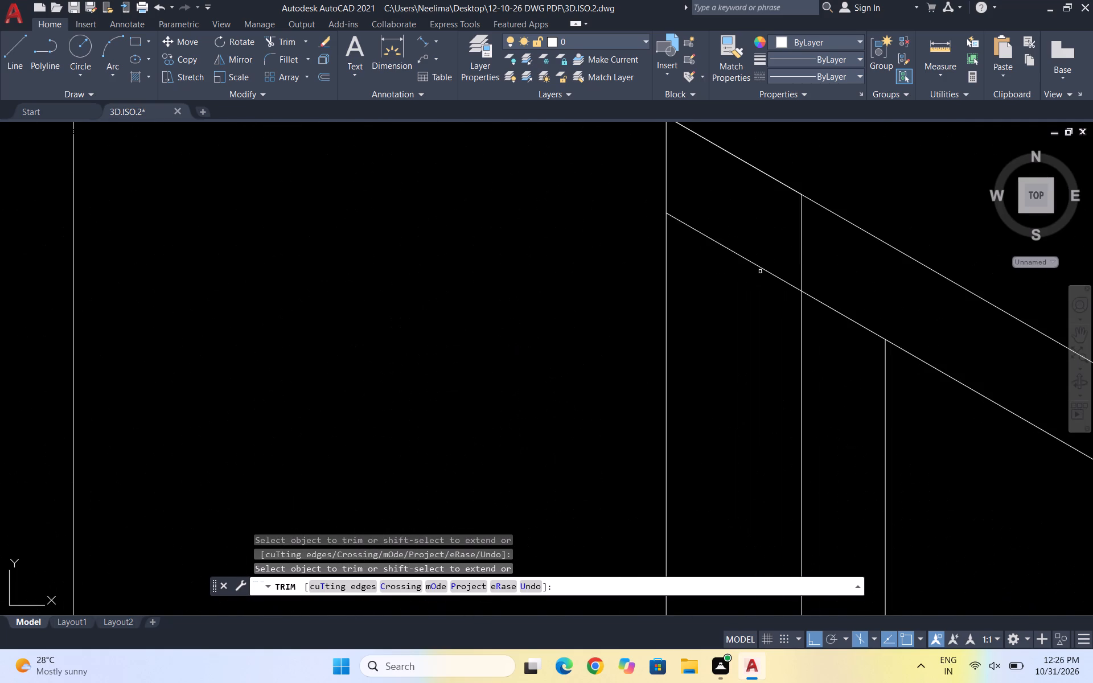
pyautogui.moveTo(806, 262); pyautogui.dragTo(747, 302)
pyautogui.scroll(-4, 753, 281)
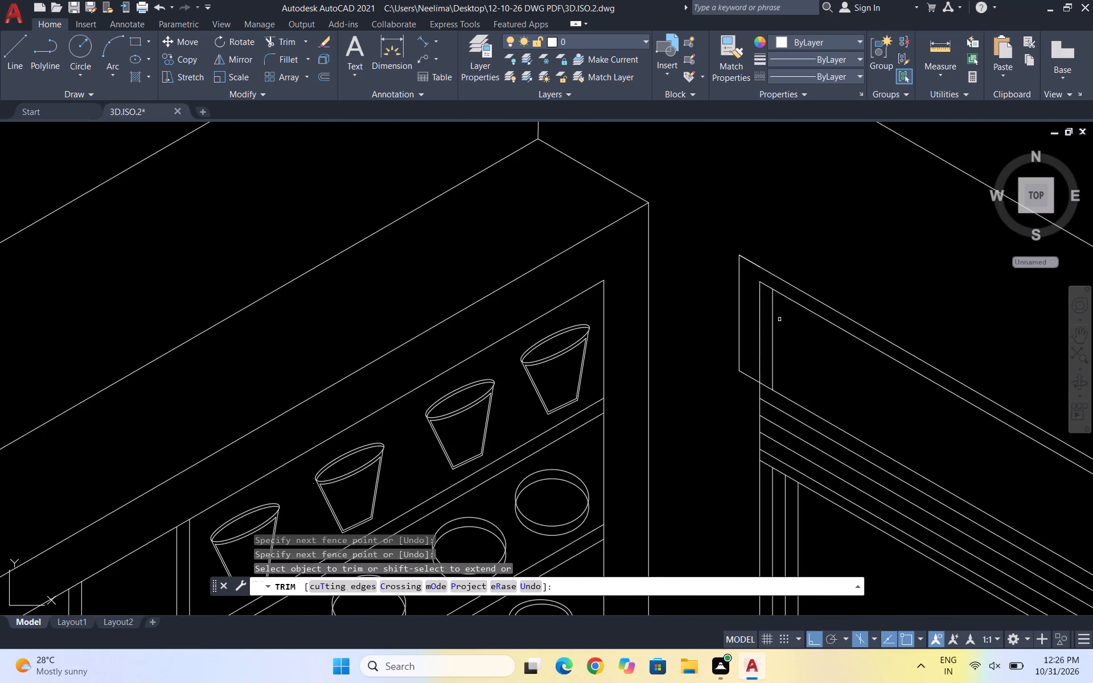
pyautogui.moveTo(769, 310); pyautogui.dragTo(784, 333)
pyautogui.scroll(-3, 779, 336)
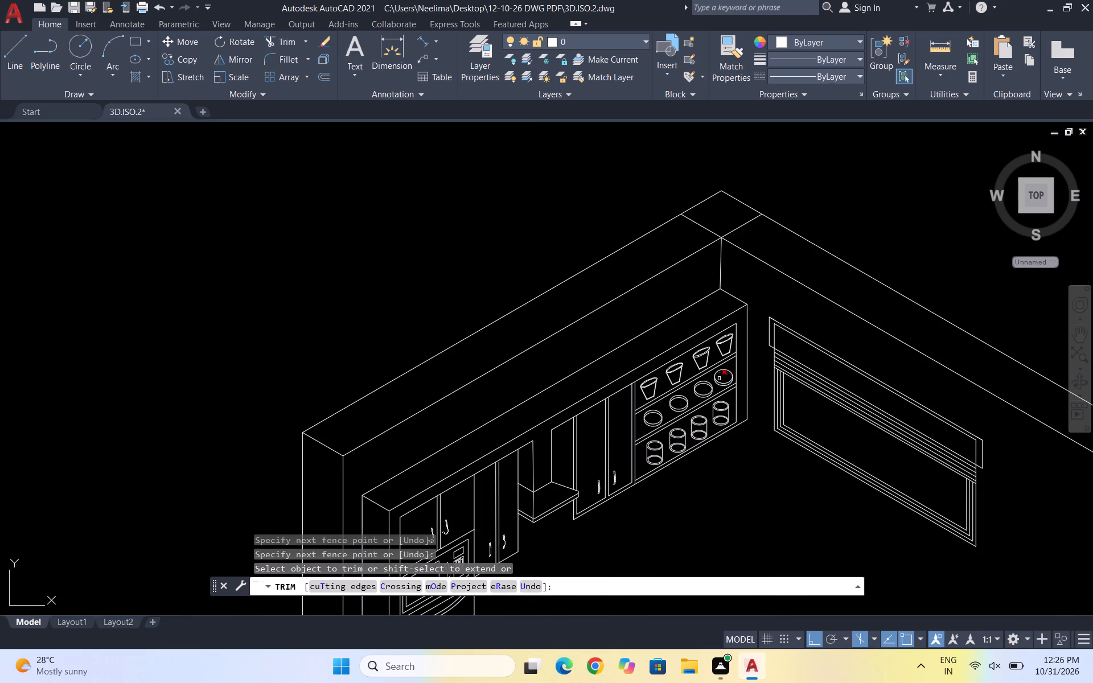
pyautogui.press('Escape')
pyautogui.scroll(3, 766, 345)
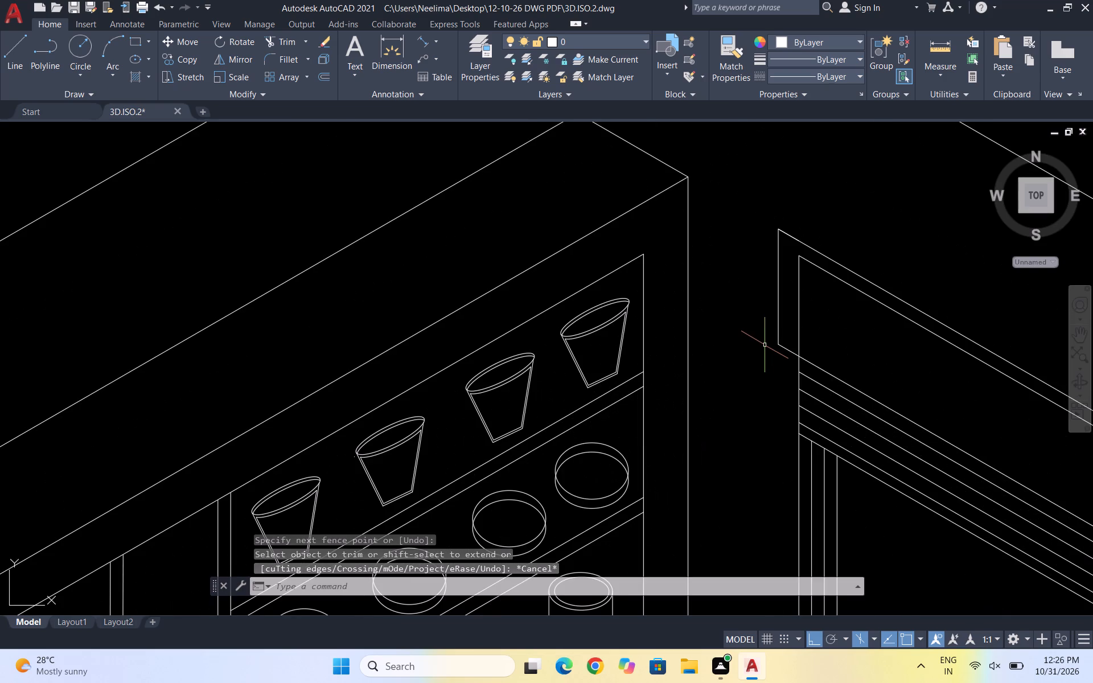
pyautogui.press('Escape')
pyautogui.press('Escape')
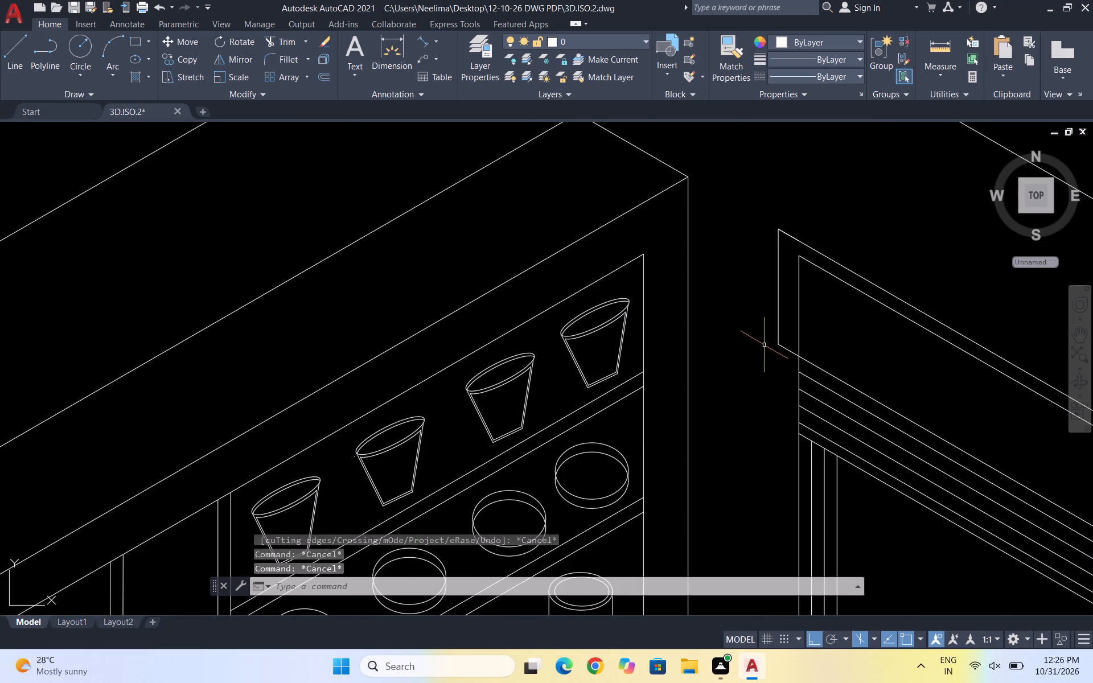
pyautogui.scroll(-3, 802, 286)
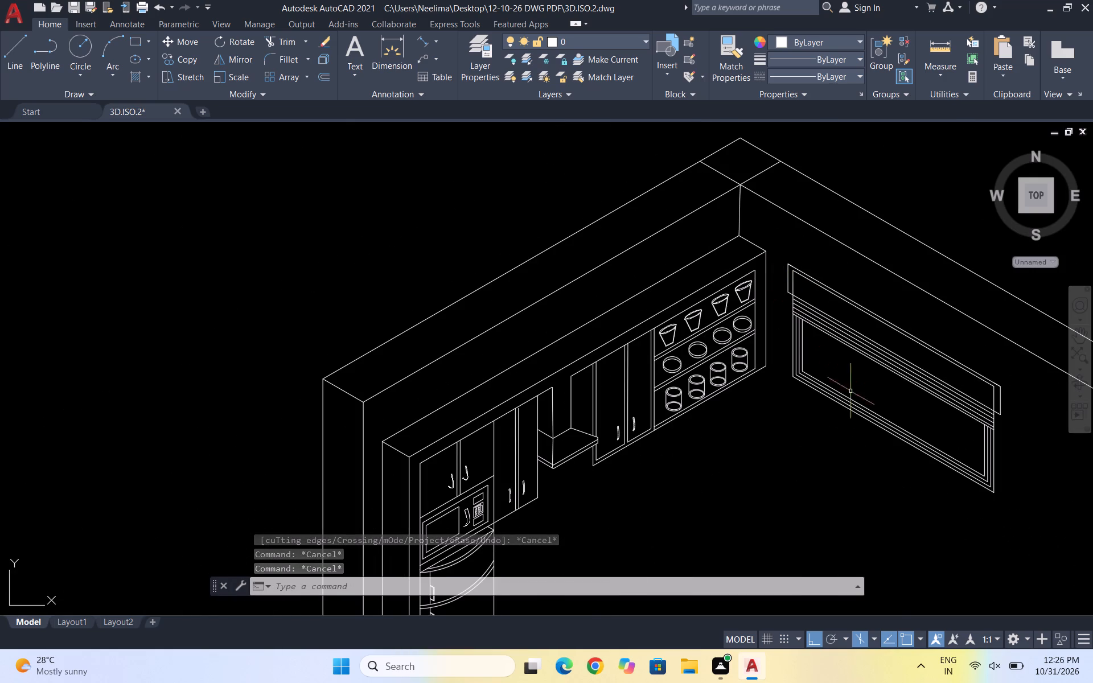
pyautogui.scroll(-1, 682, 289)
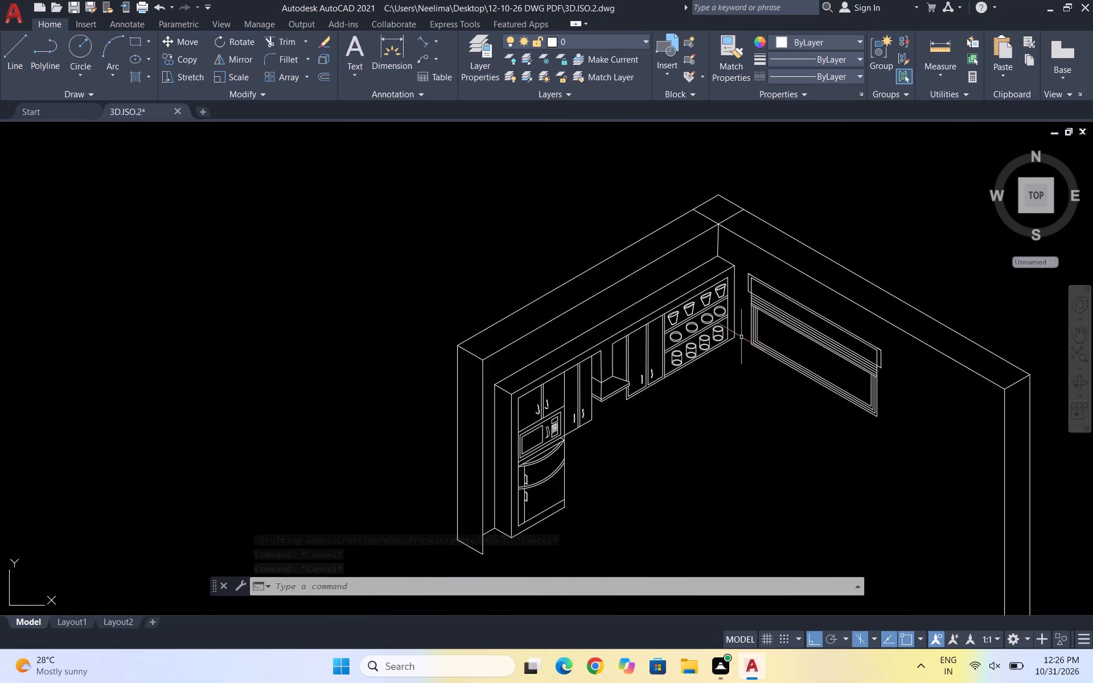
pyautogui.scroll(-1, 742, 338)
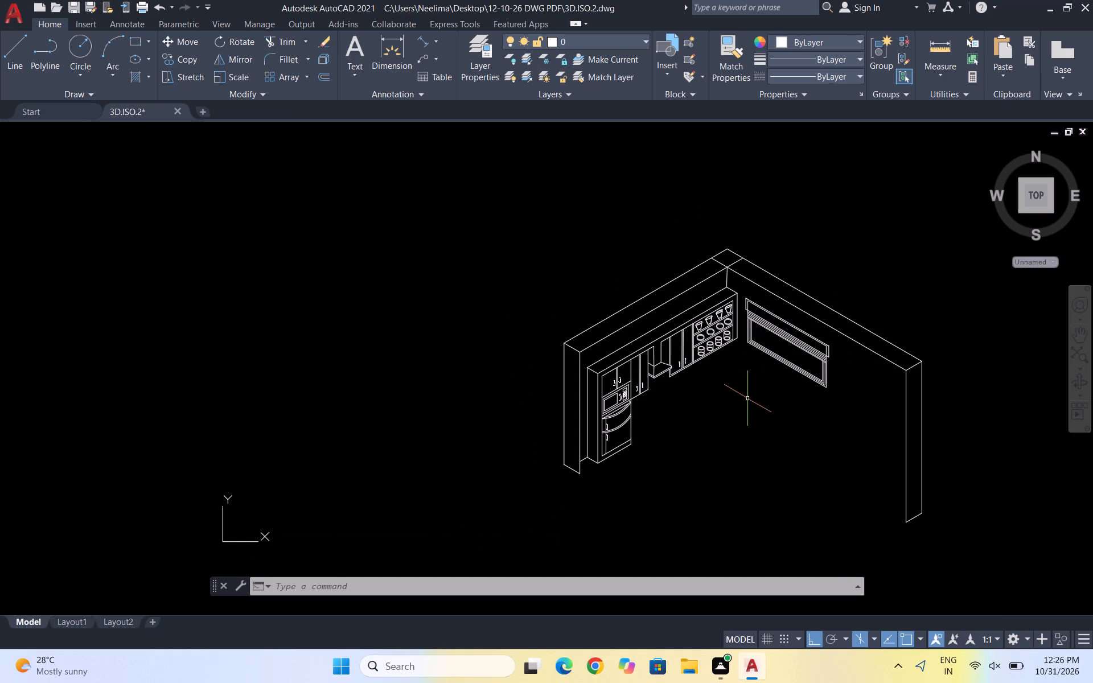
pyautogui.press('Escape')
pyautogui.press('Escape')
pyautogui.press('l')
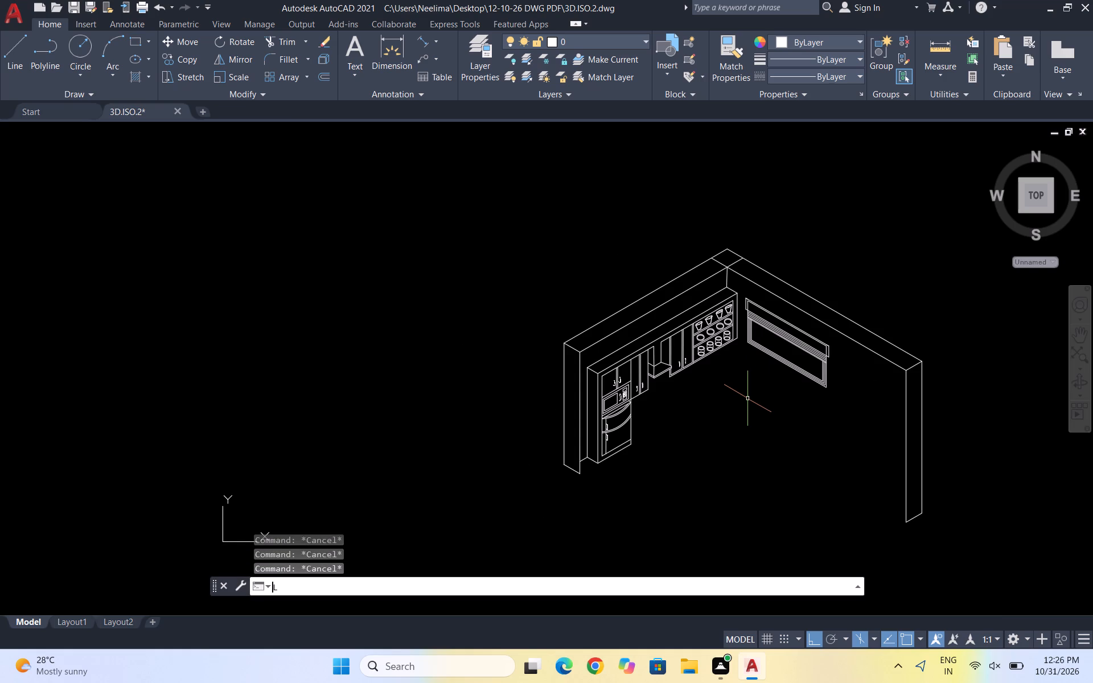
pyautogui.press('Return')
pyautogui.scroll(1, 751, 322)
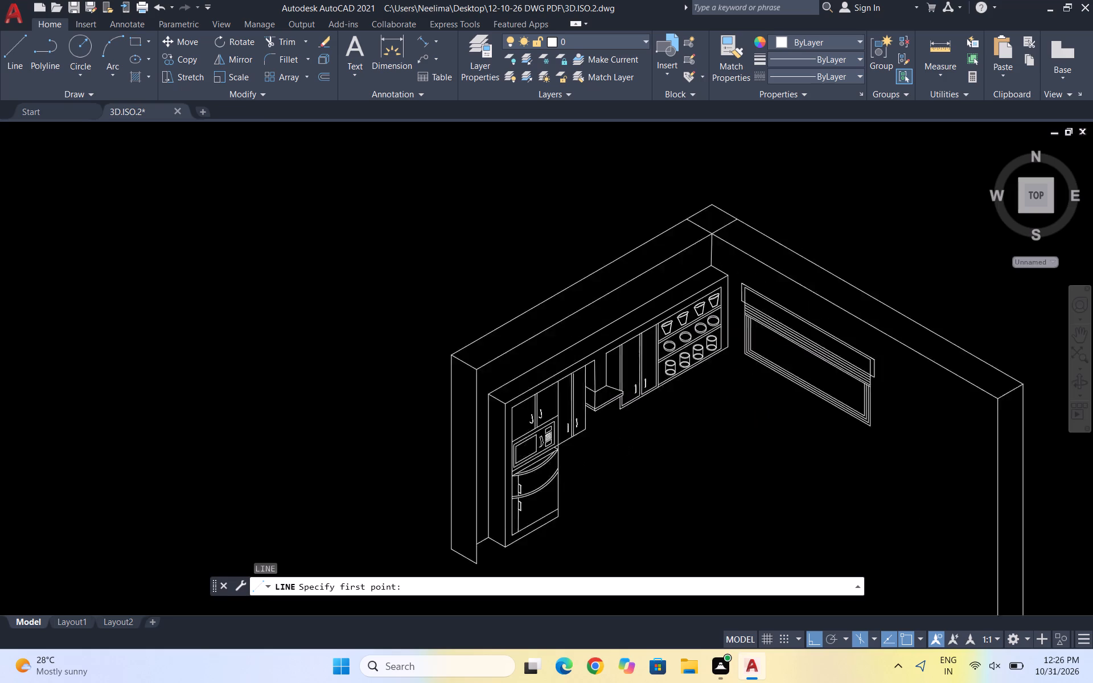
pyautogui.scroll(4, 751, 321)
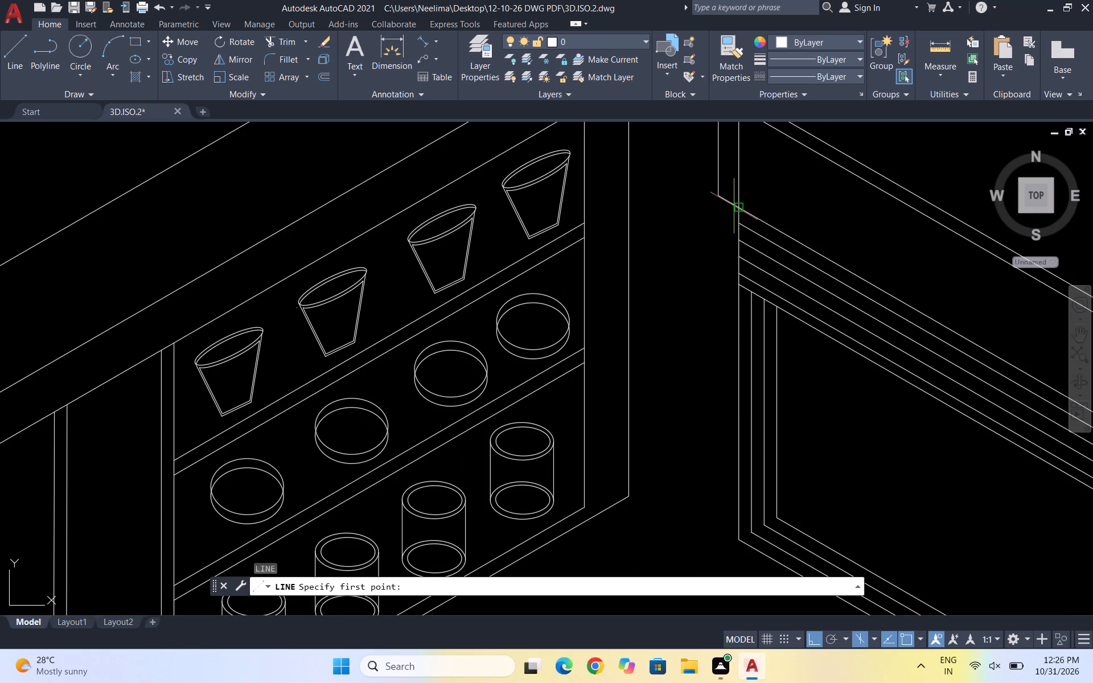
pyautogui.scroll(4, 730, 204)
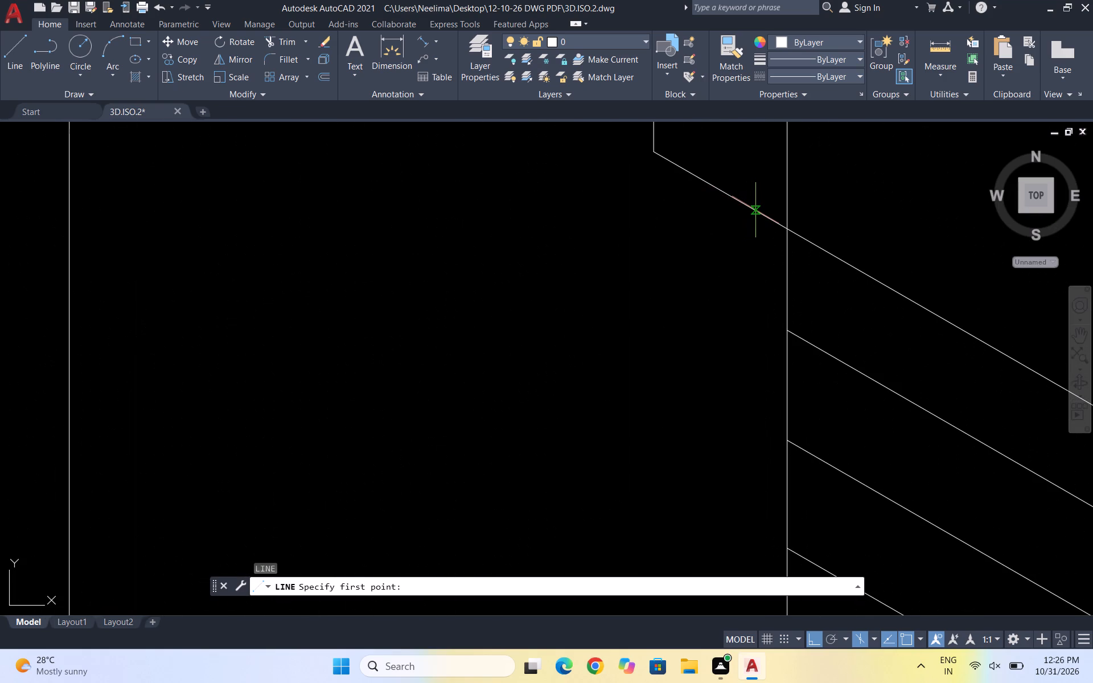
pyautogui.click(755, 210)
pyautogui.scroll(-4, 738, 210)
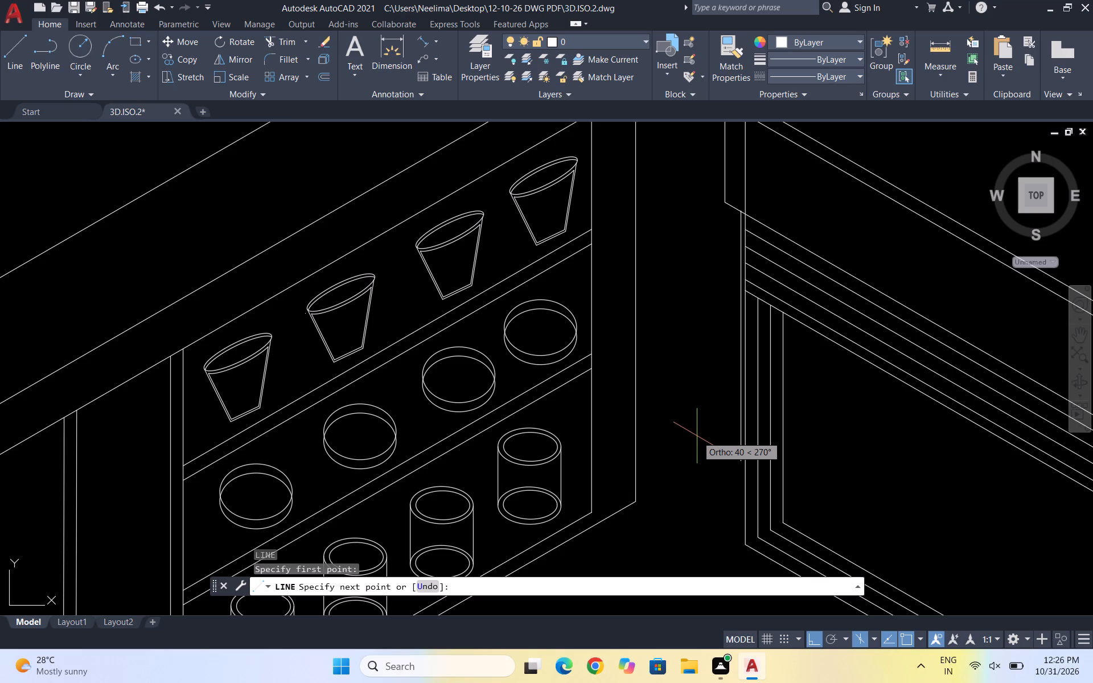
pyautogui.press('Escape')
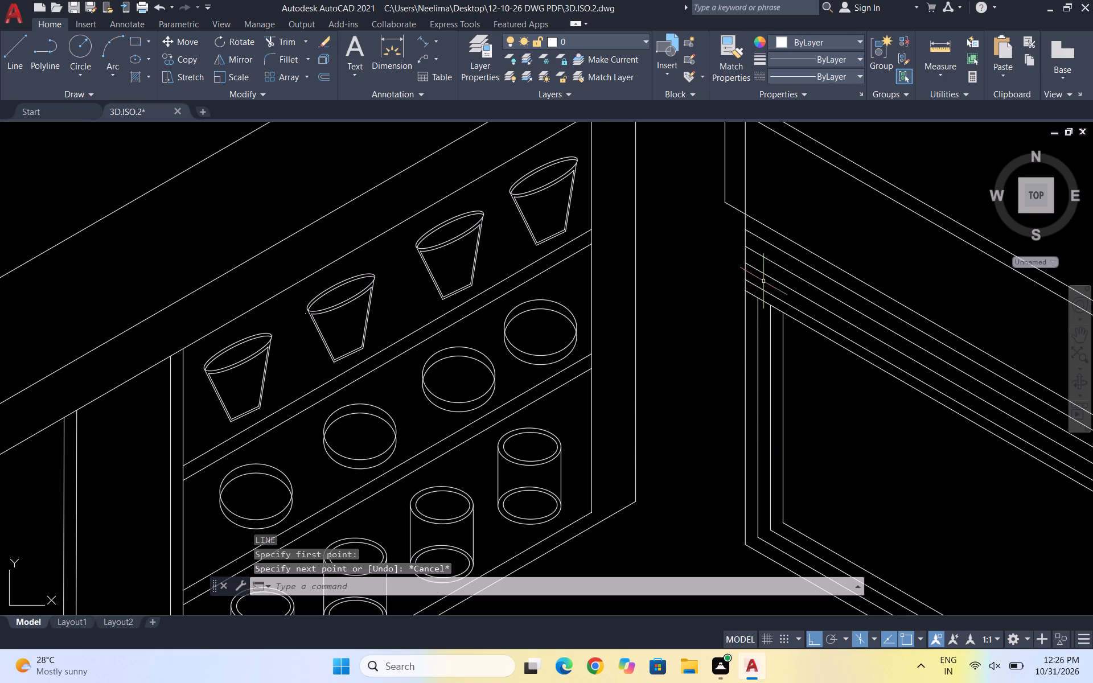
# Draw a vertical line hanging down from the short lower edge of the upper panel's left projection, beside the window frame.
pyautogui.press('space')
pyautogui.scroll(3, 735, 195)
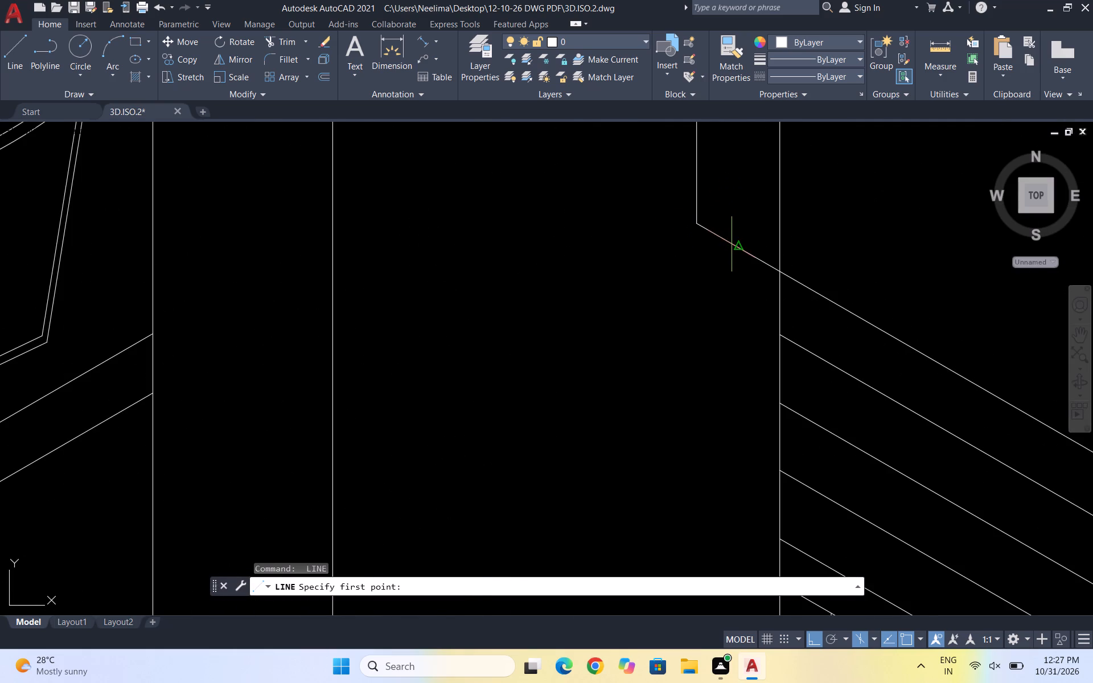
pyautogui.click(732, 244)
pyautogui.scroll(-3, 746, 201)
pyautogui.scroll(-3, 740, 355)
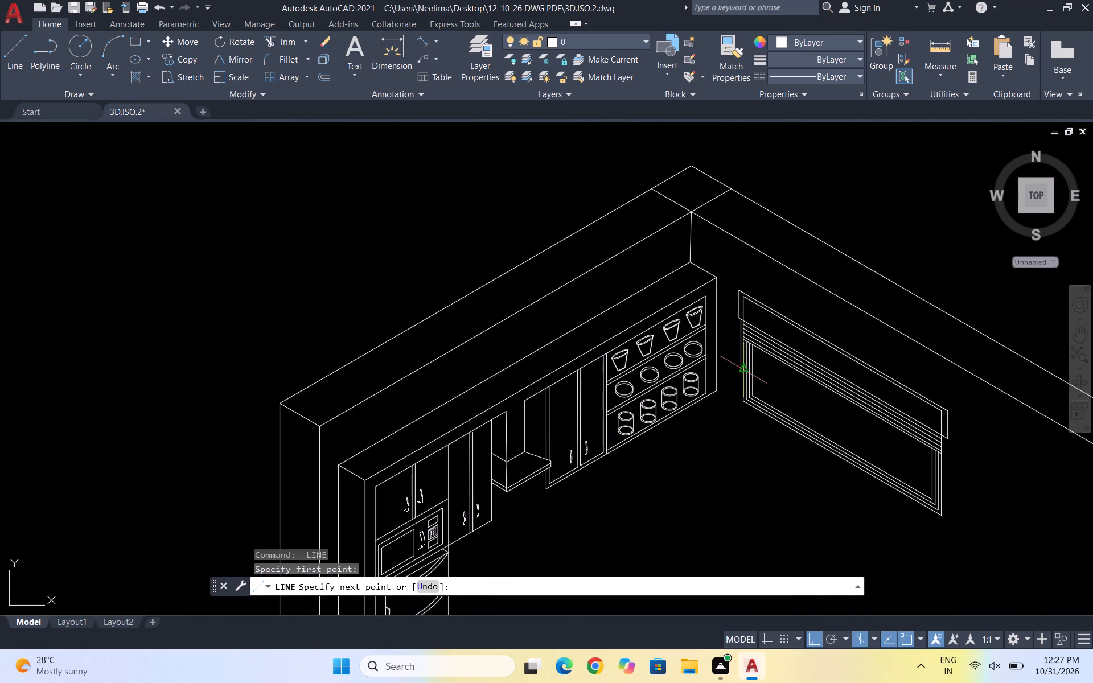
pyautogui.scroll(3, 734, 371)
pyautogui.click(749, 370)
pyautogui.press('Escape')
# Move the hanging vertical line slightly along the projection's lower edge toward its outer corner.
pyautogui.scroll(2, 748, 154)
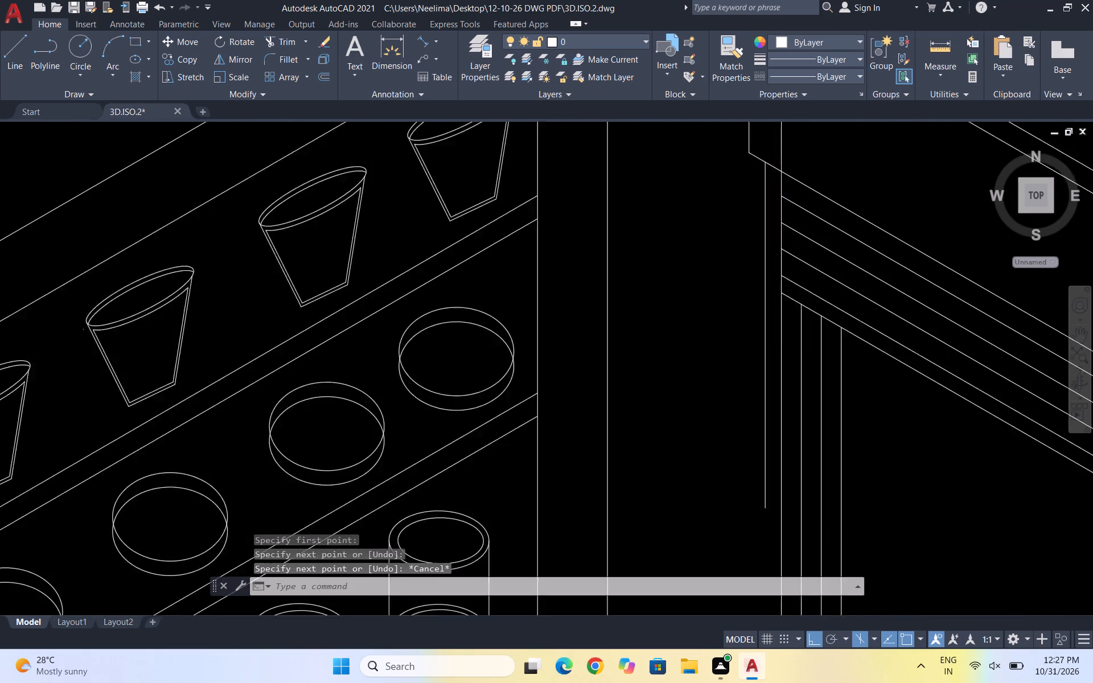
pyautogui.scroll(2, 748, 153)
pyautogui.moveTo(823, 256); pyautogui.dragTo(795, 249)
pyautogui.click(750, 245)
pyautogui.press('m')
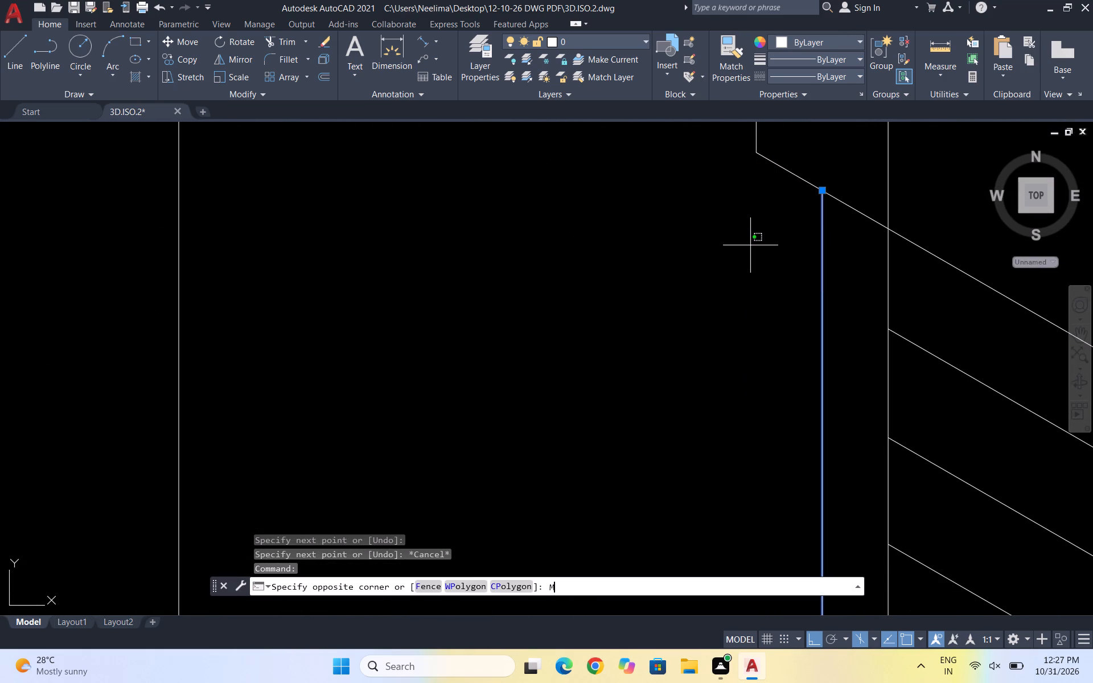
pyautogui.press('Return')
pyautogui.click(823, 192)
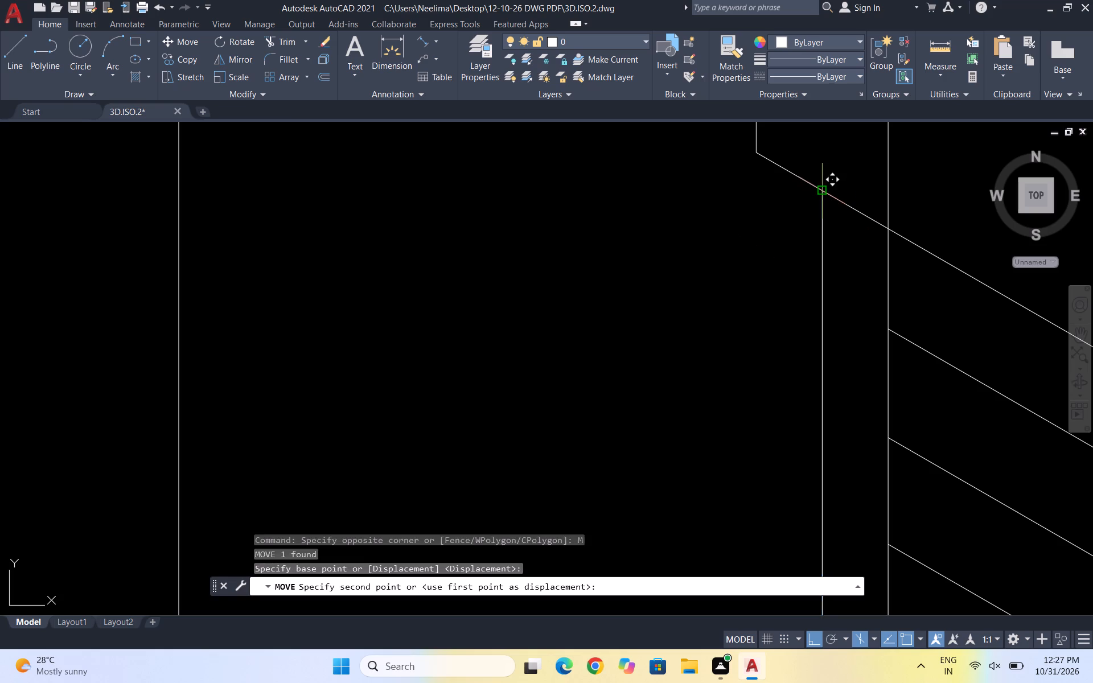
pyautogui.click(811, 180)
pyautogui.scroll(-4, 812, 172)
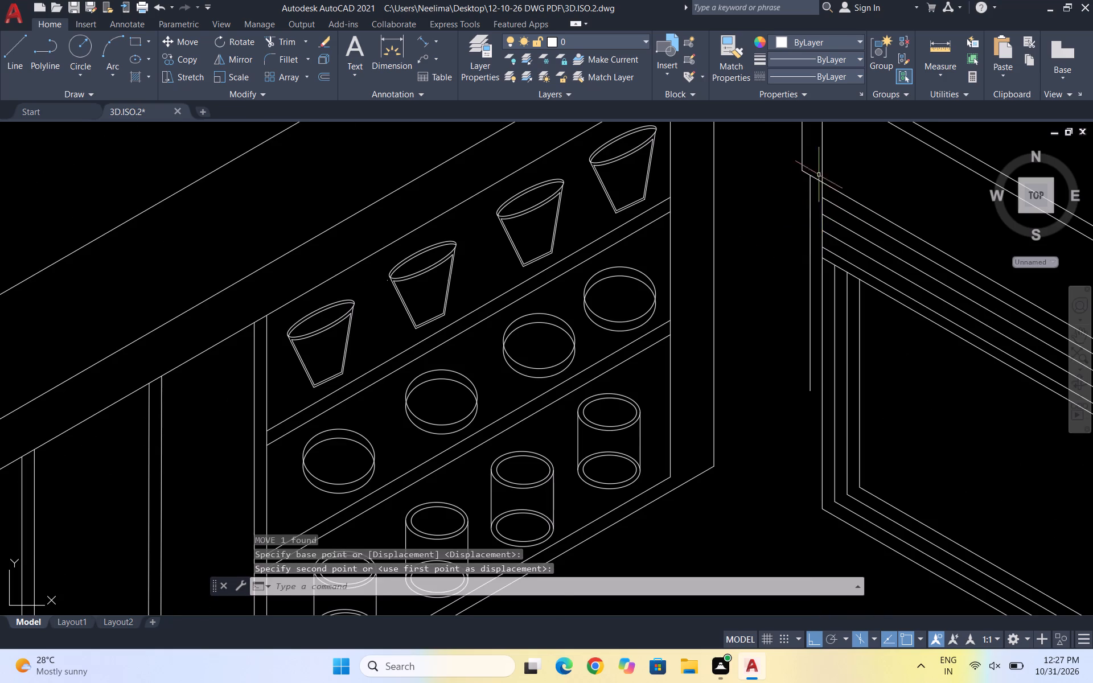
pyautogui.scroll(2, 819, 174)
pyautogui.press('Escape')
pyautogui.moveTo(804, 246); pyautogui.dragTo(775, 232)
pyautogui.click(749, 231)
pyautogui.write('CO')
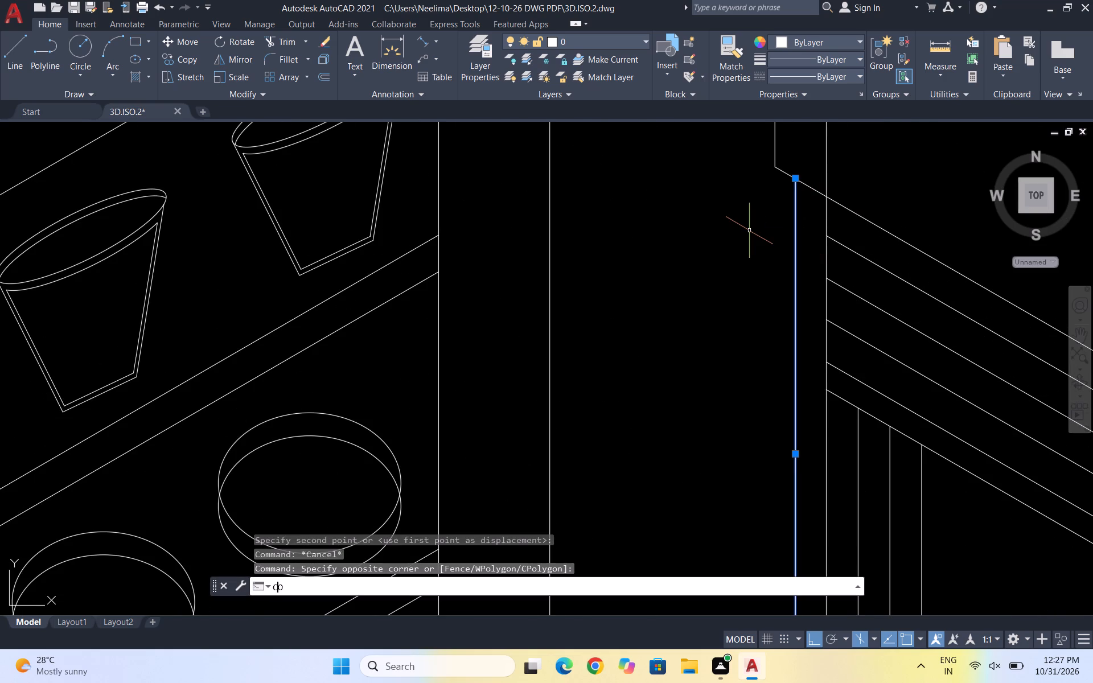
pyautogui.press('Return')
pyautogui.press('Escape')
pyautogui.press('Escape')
# Copy the hanging vertical line a short distance toward the projection's outer corner, making a narrow pair of parallel lines.
pyautogui.click(816, 220)
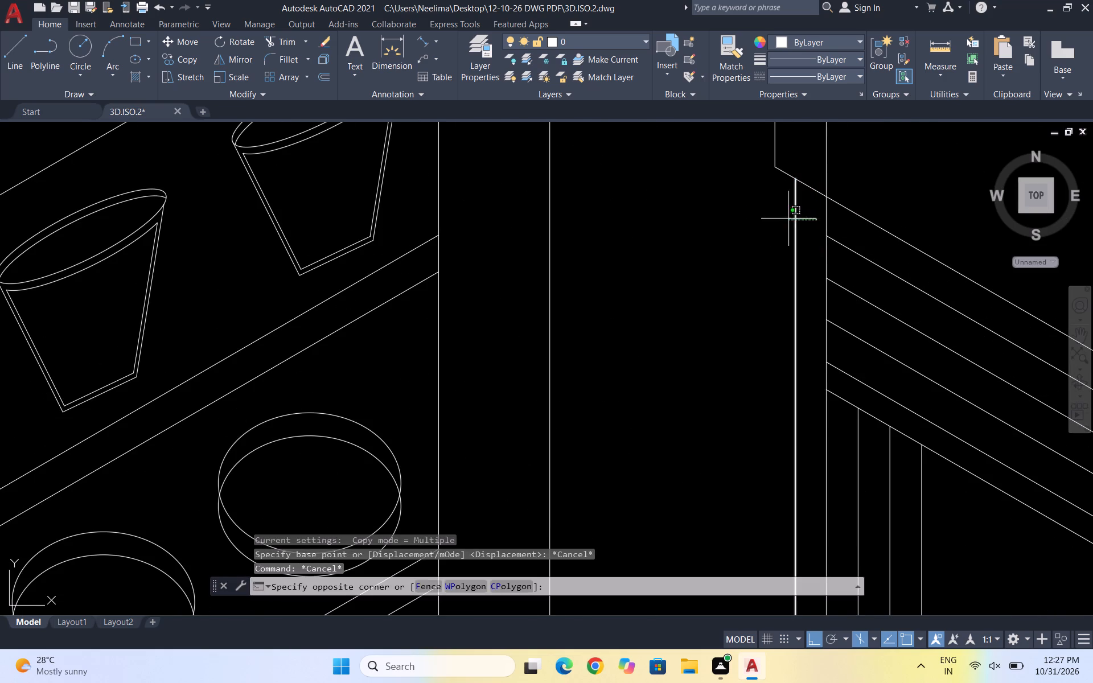
pyautogui.click(786, 219)
pyautogui.write('CO')
pyautogui.press('Return')
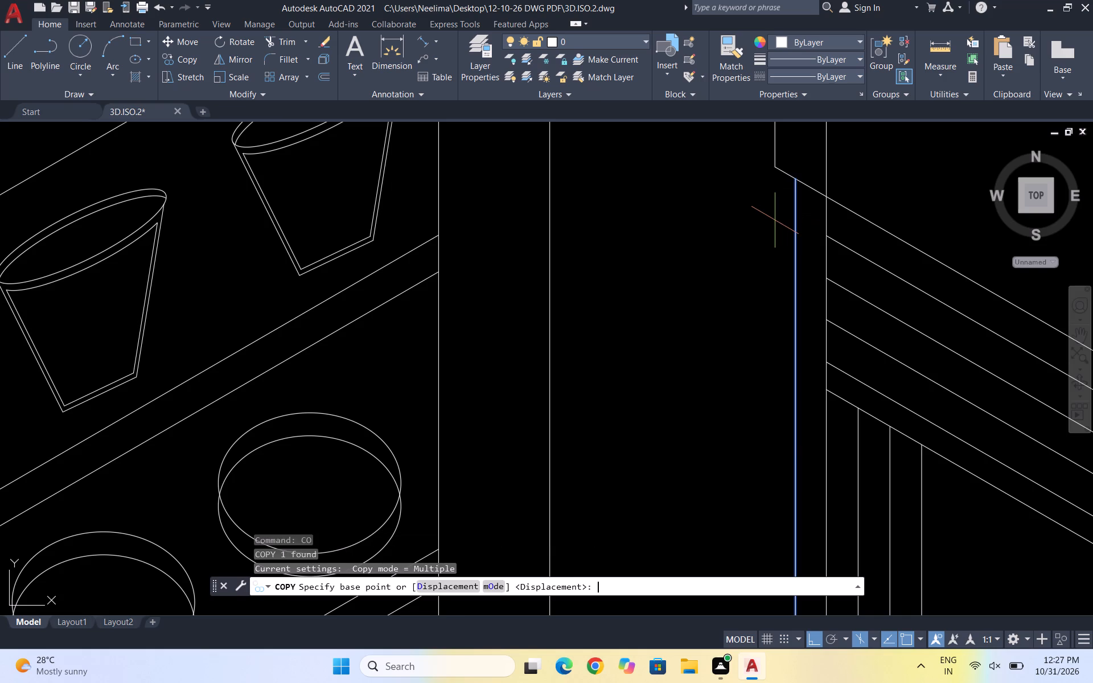
pyautogui.scroll(1, 796, 172)
pyautogui.click(798, 179)
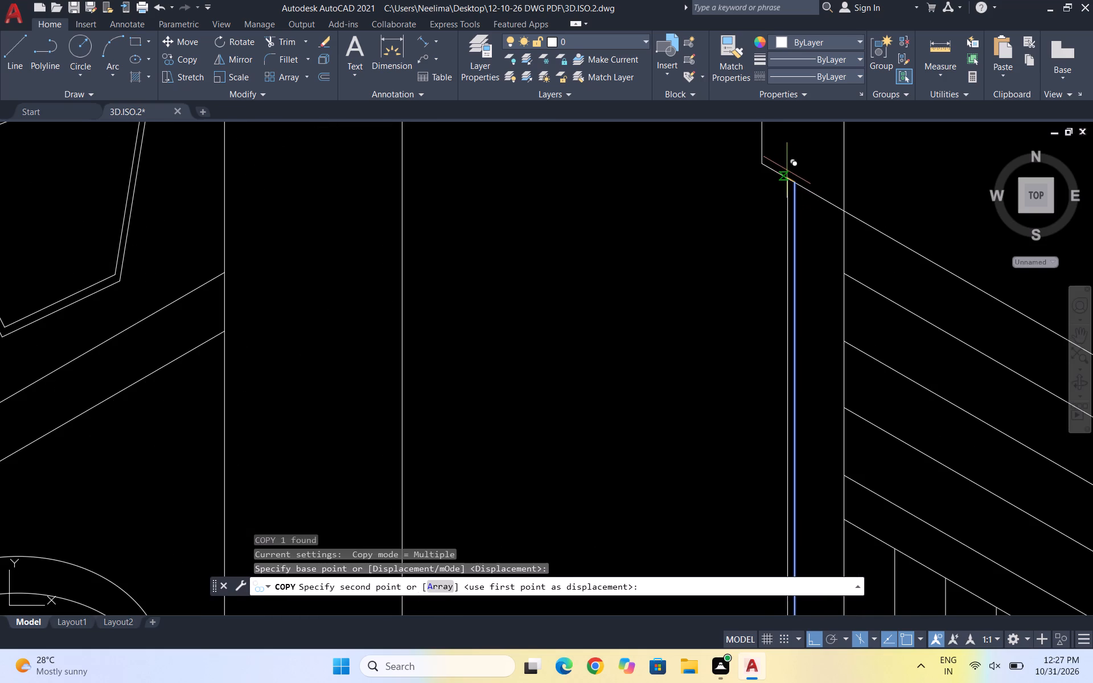
pyautogui.click(780, 169)
pyautogui.press('Escape')
pyautogui.scroll(-3, 791, 160)
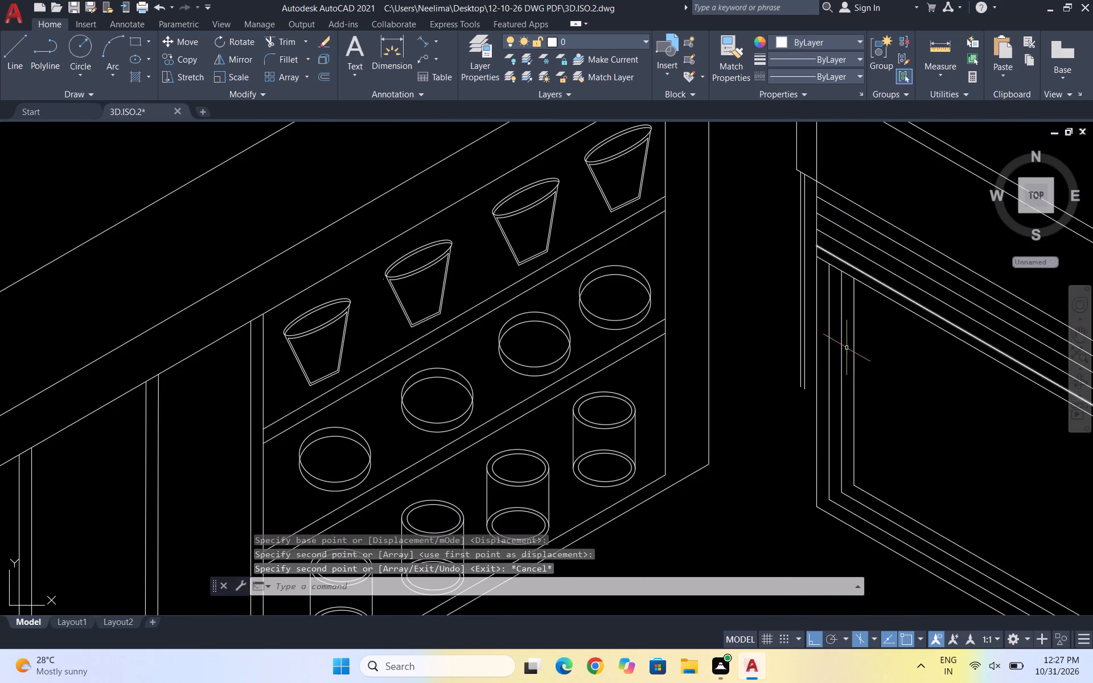
# Close the bottom of the narrow hanging strip with a short line joining the lower ends of its two verticals.
pyautogui.scroll(1, 805, 427)
pyautogui.scroll(3, 814, 367)
pyautogui.press('l')
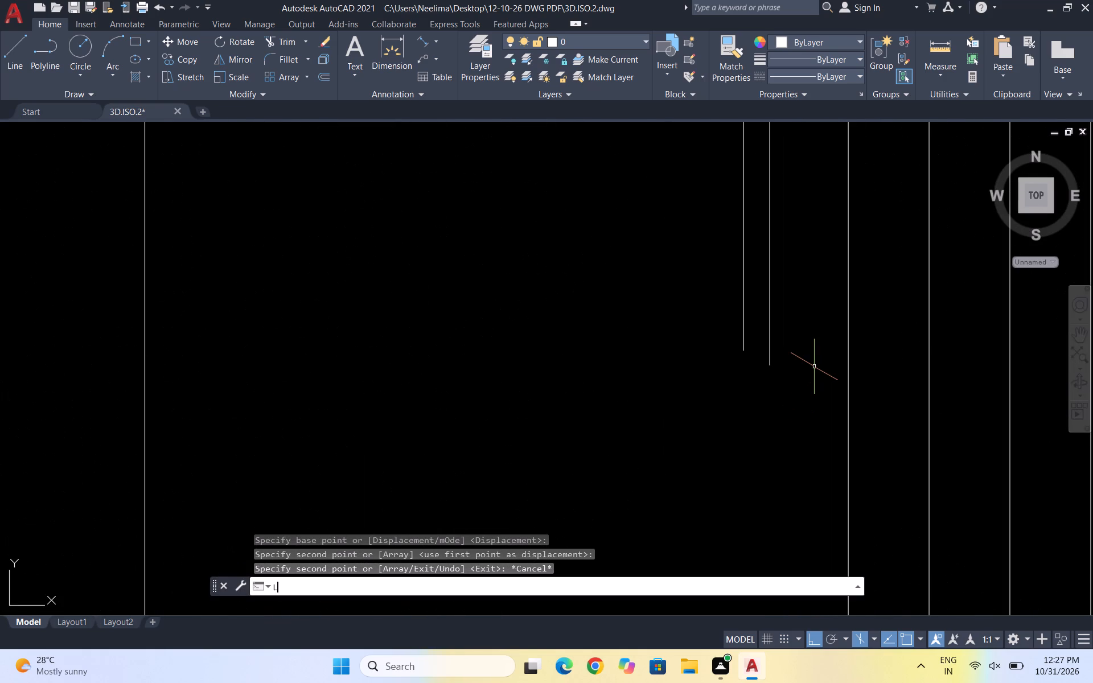
pyautogui.press('Return')
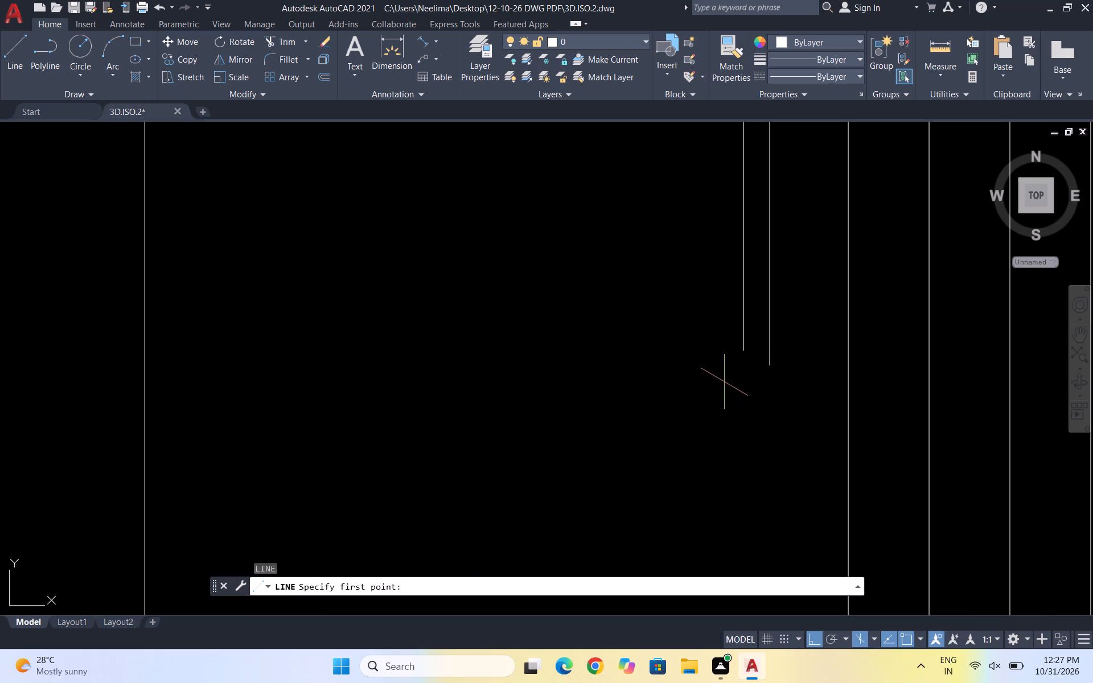
pyautogui.click(746, 350)
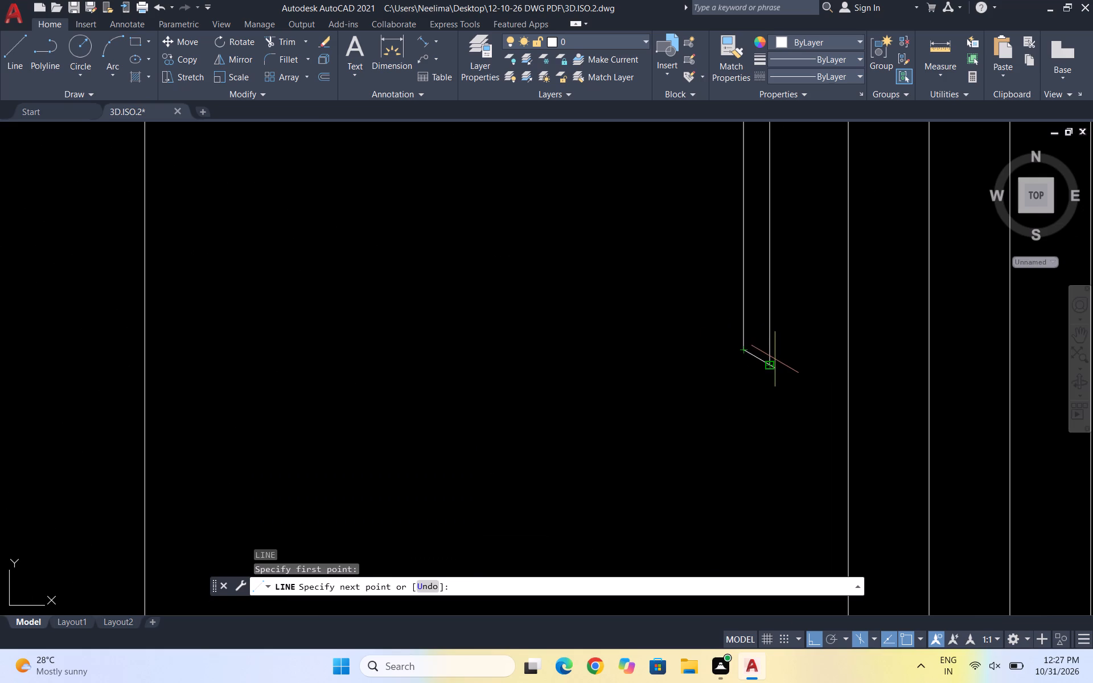
pyautogui.click(775, 359)
pyautogui.press('Escape')
# With Ortho off, draw a slanted line about 1 unit long downward from the hanging strip's inner bottom corner, toward the window frame.
pyautogui.scroll(-4, 743, 338)
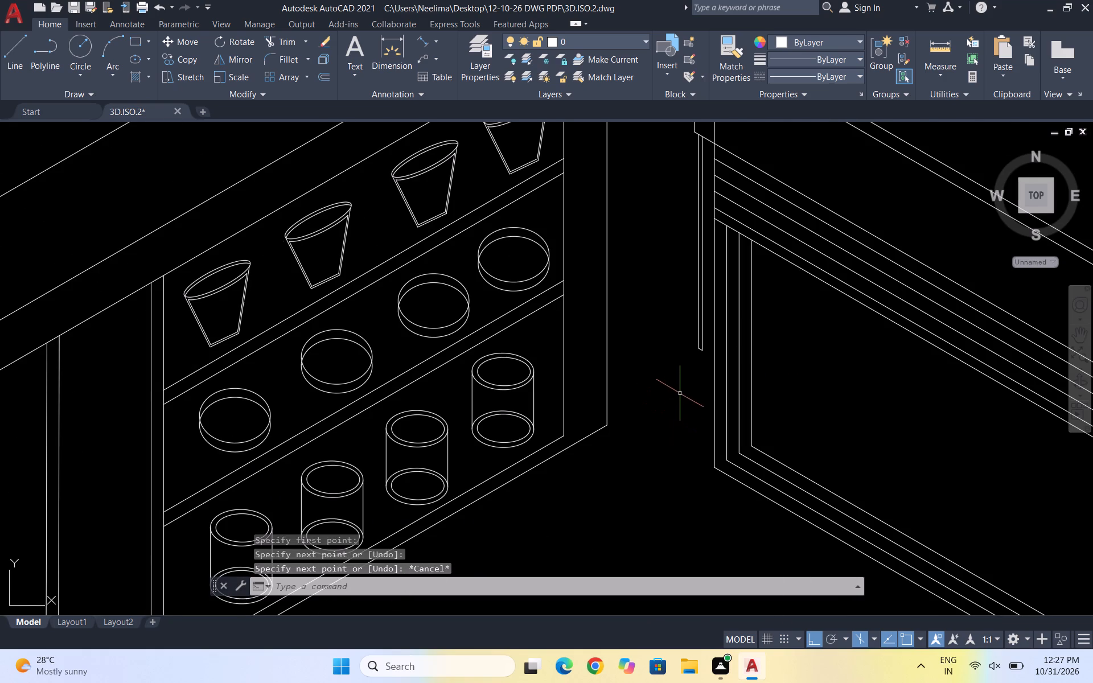
pyautogui.scroll(1, 680, 390)
pyautogui.scroll(2, 717, 314)
pyautogui.press('l')
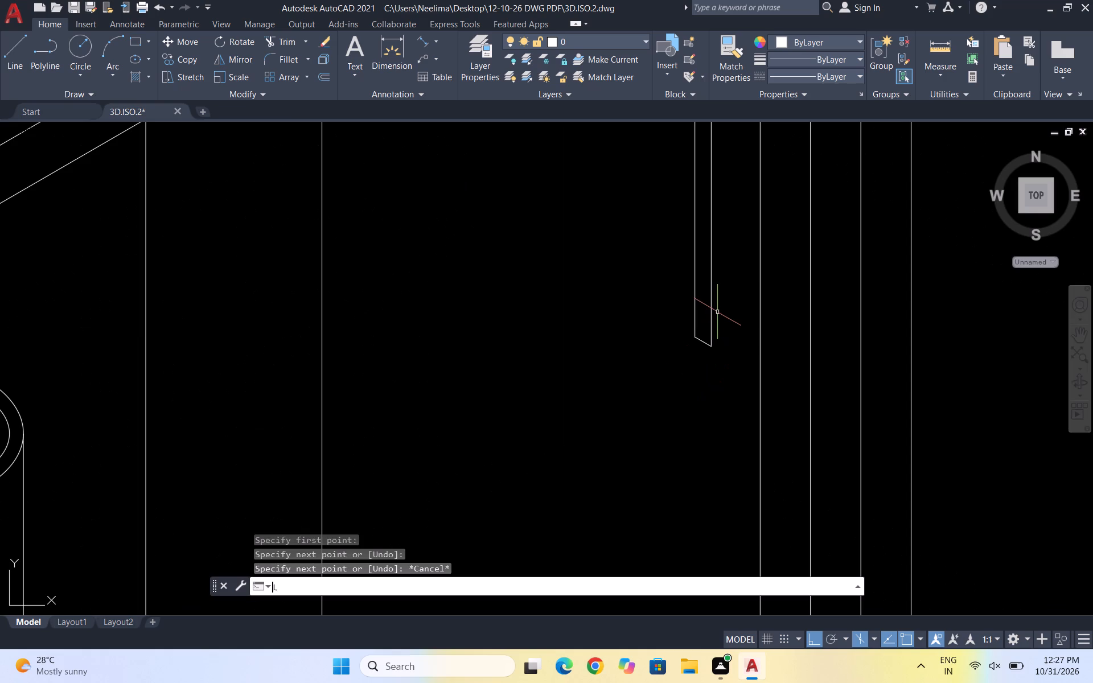
pyautogui.press('Return')
pyautogui.scroll(2, 700, 359)
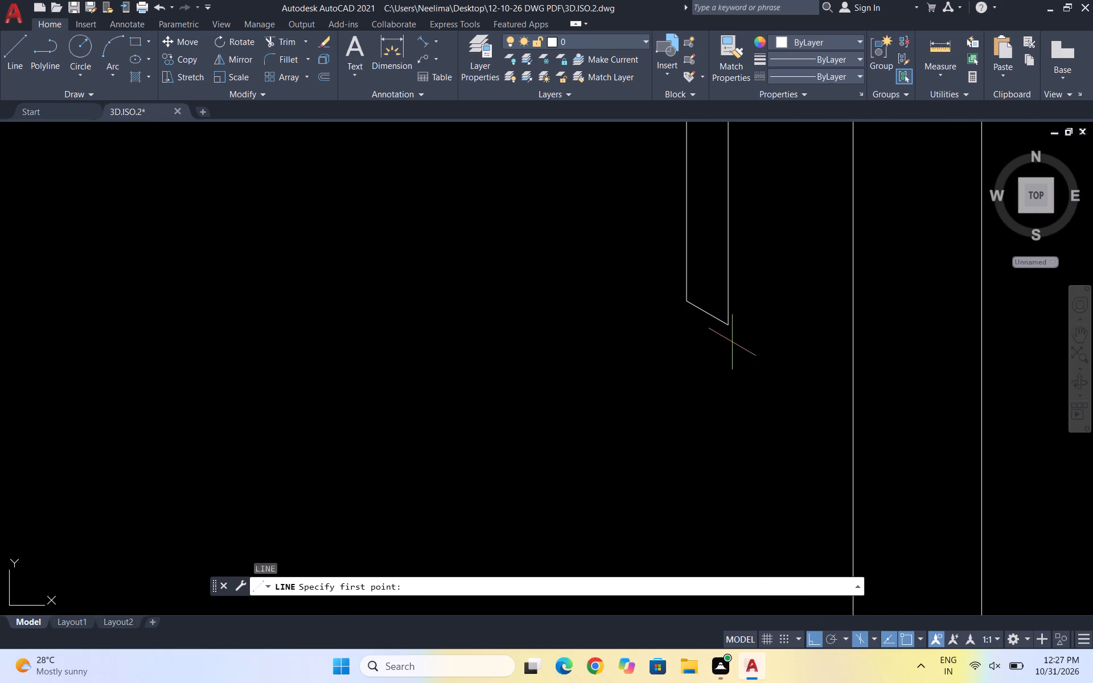
pyautogui.click(728, 327)
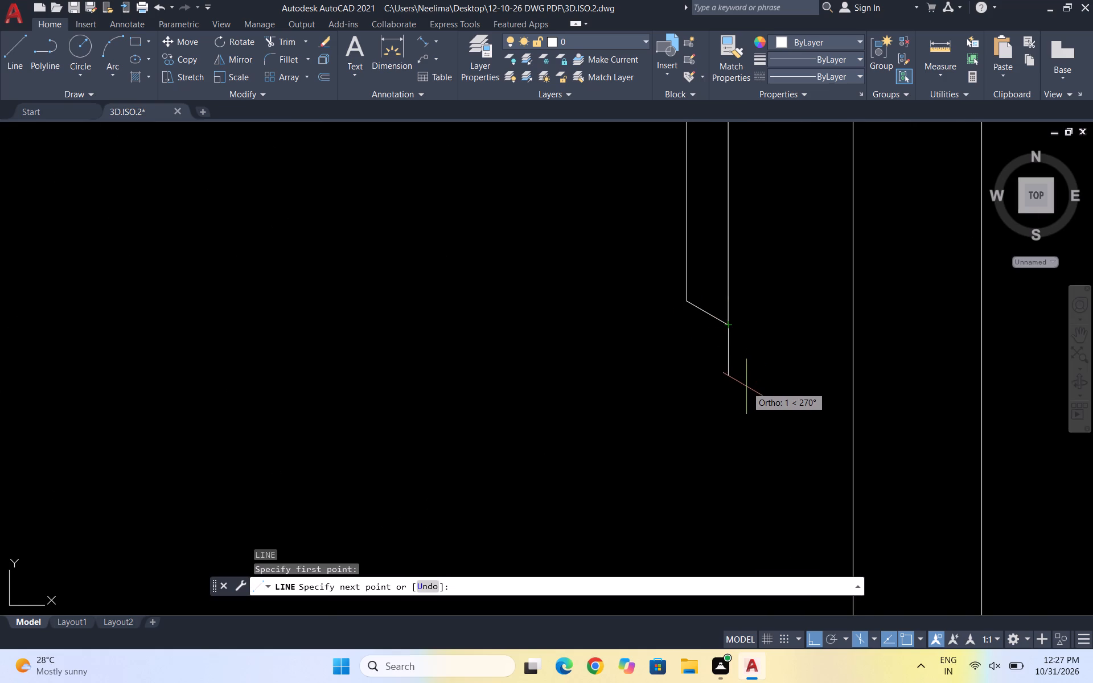
pyautogui.press('F8')
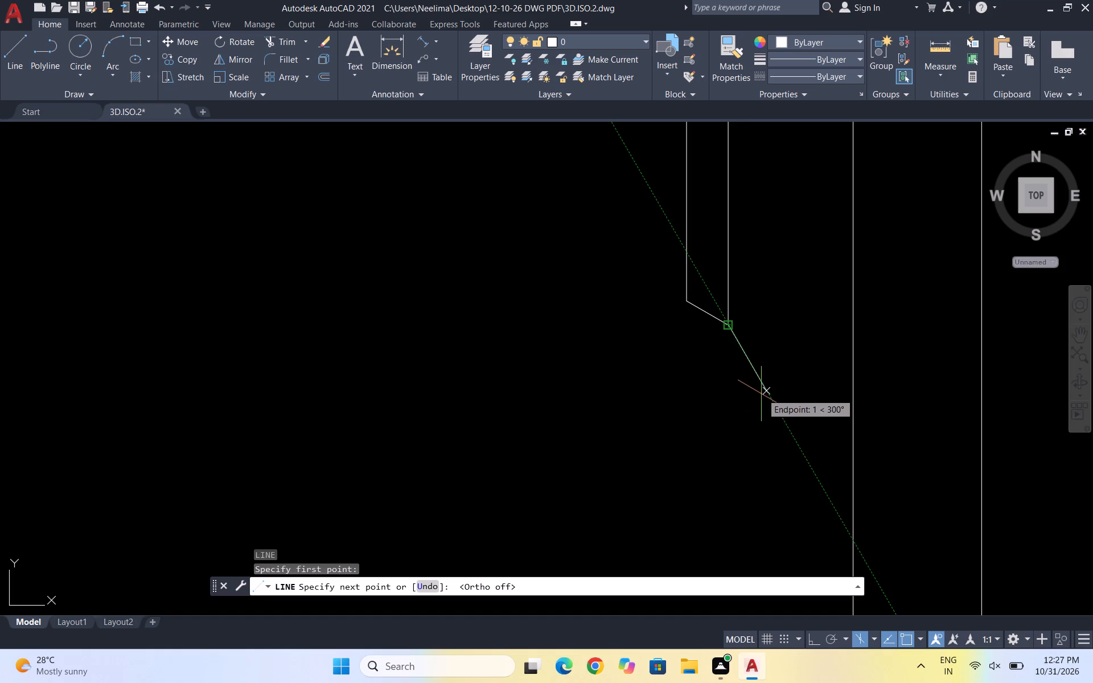
pyautogui.click(760, 395)
pyautogui.press('Escape')
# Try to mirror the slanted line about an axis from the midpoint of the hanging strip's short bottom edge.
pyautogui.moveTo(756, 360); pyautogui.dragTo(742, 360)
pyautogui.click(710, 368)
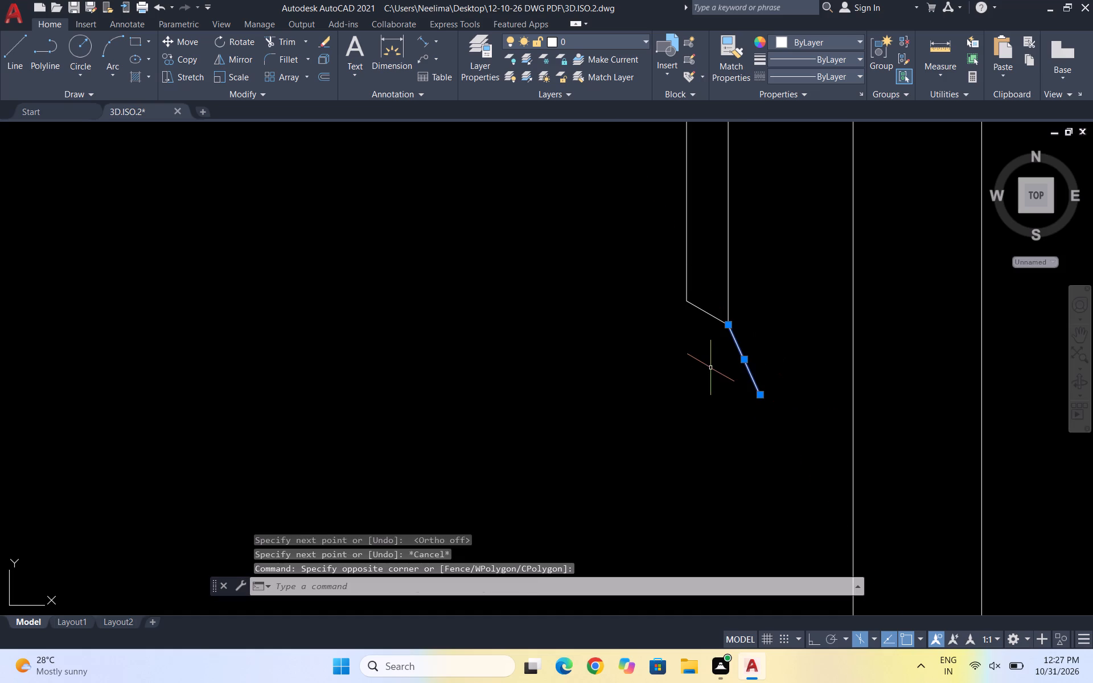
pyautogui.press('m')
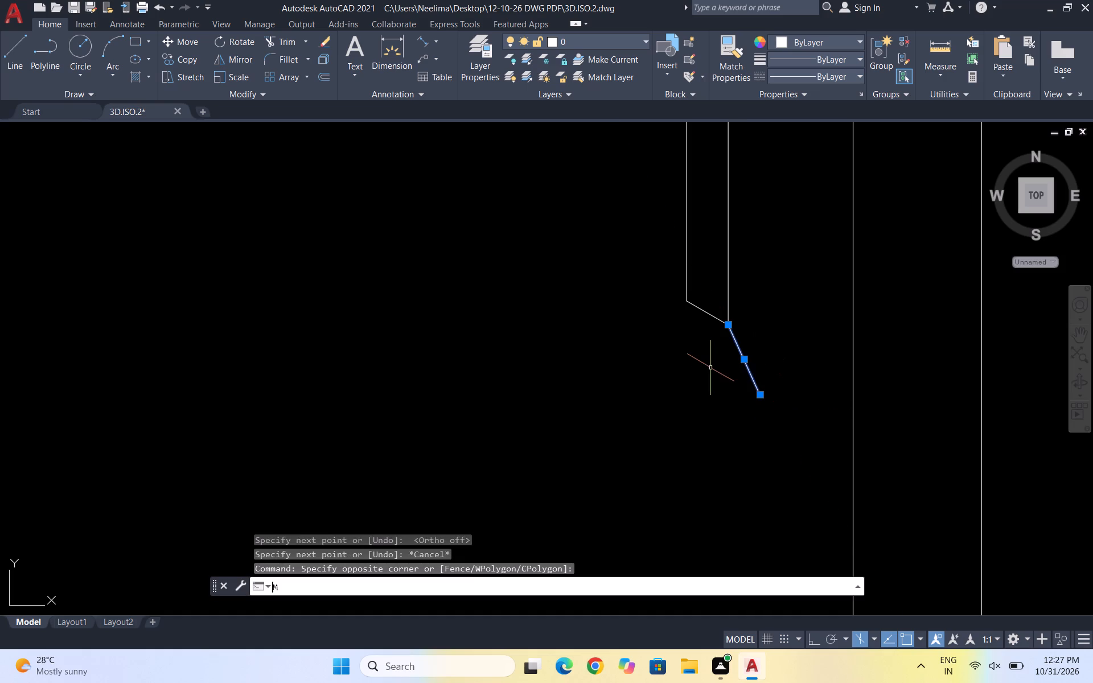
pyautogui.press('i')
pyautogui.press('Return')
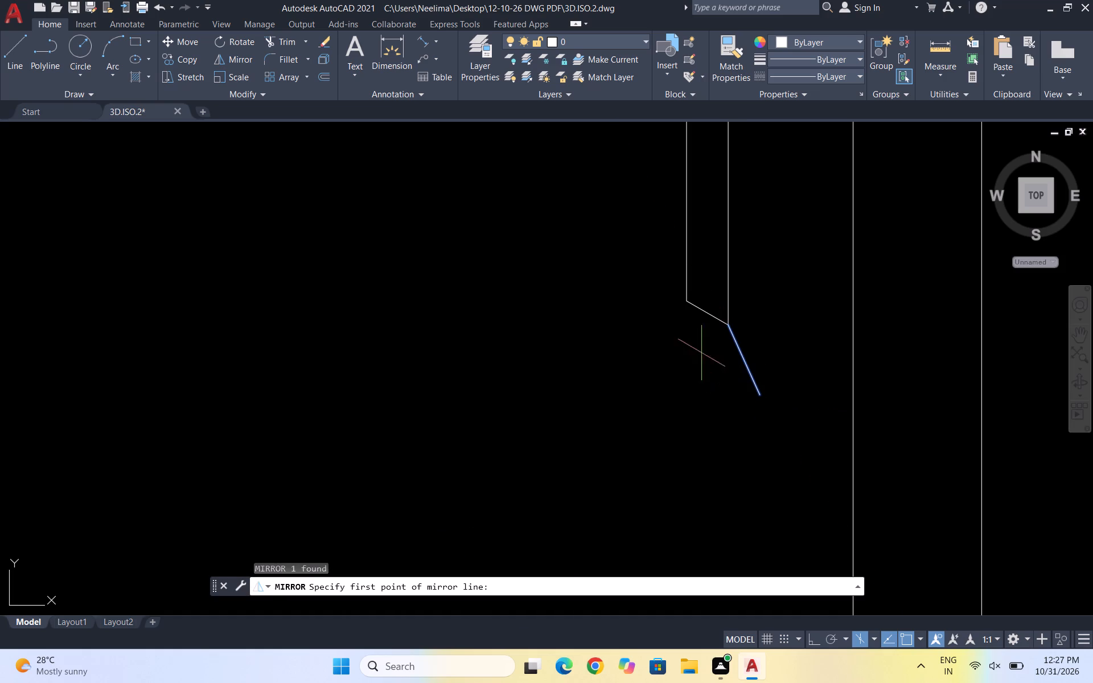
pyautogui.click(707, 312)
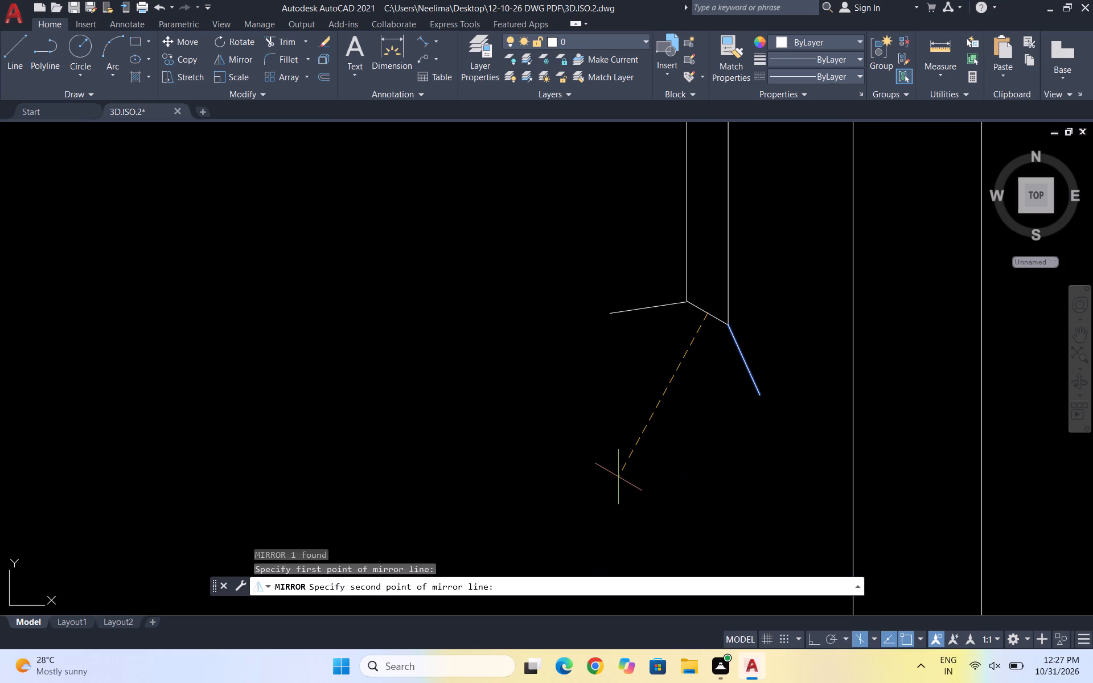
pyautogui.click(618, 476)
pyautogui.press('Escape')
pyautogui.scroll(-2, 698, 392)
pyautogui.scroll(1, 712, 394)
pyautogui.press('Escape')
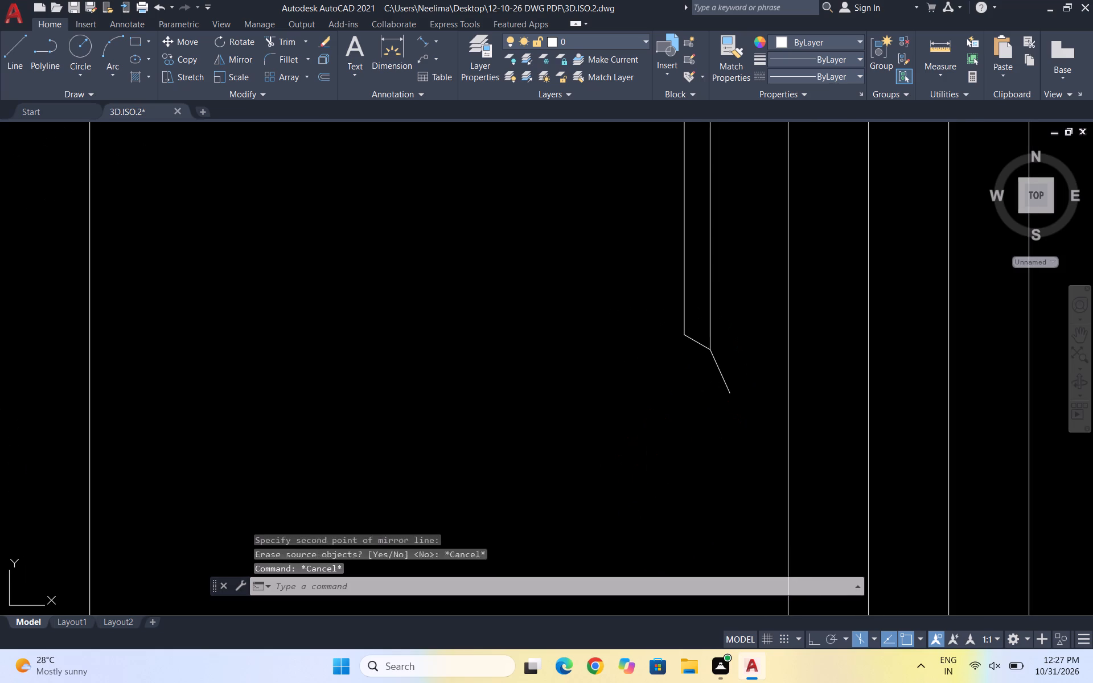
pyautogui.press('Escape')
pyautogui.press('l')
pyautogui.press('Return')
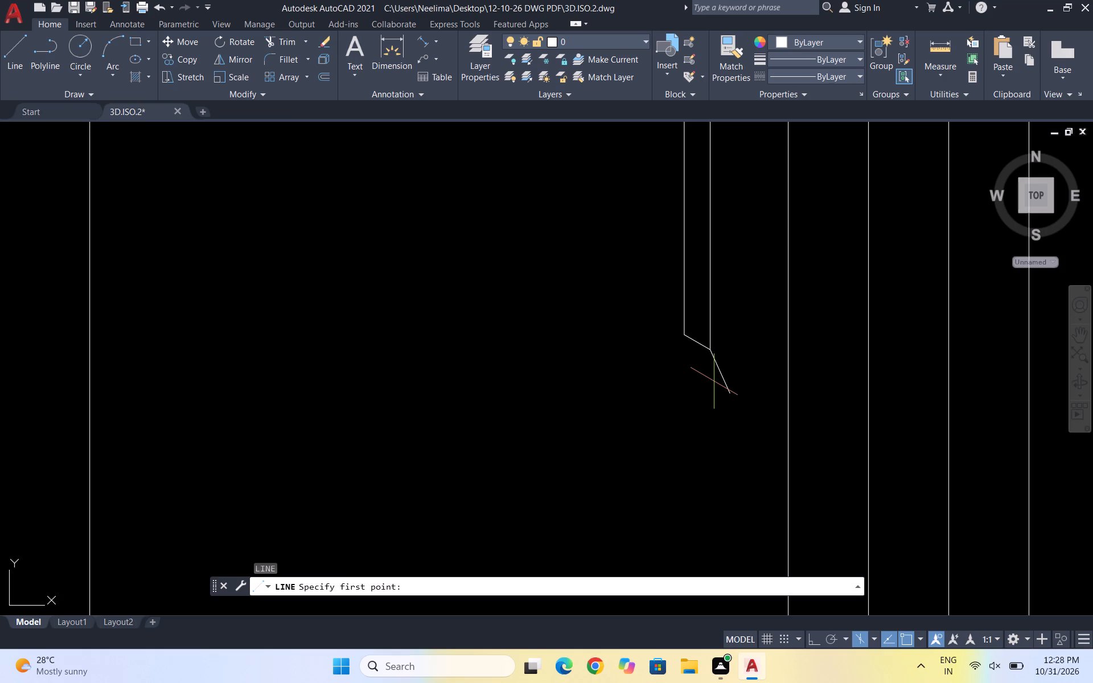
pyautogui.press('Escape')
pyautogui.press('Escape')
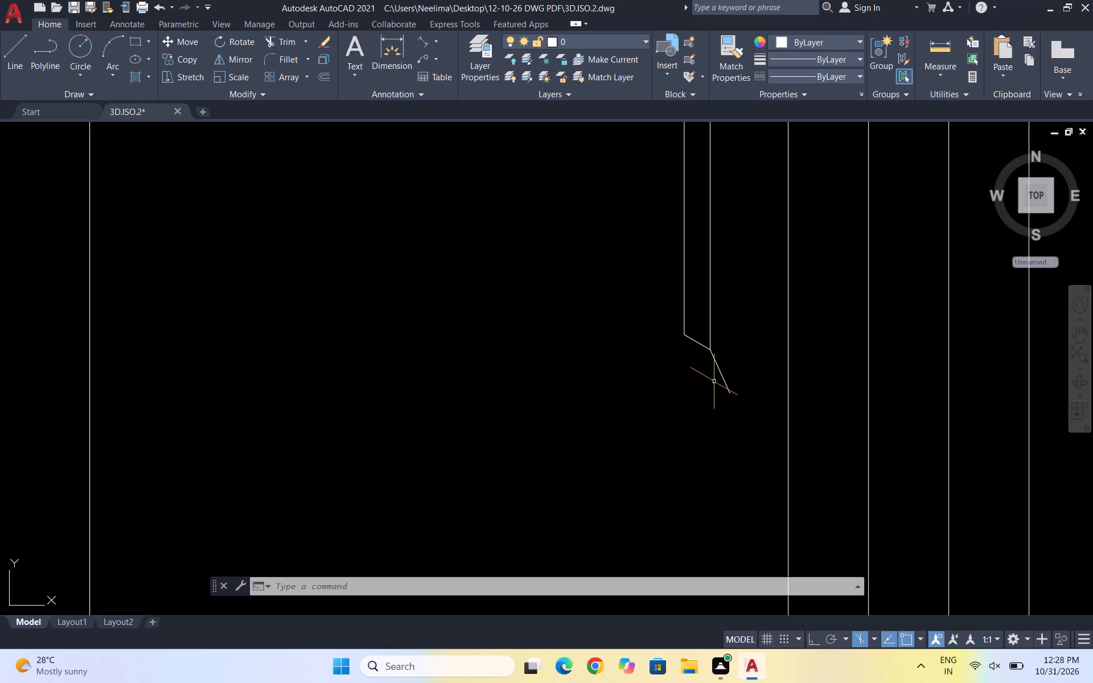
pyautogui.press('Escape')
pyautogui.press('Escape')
# Draw a short line outward and down at 210° from the strip's outer bottom corner, ending level at 150° with the other slanted line's free end.
pyautogui.press('l')
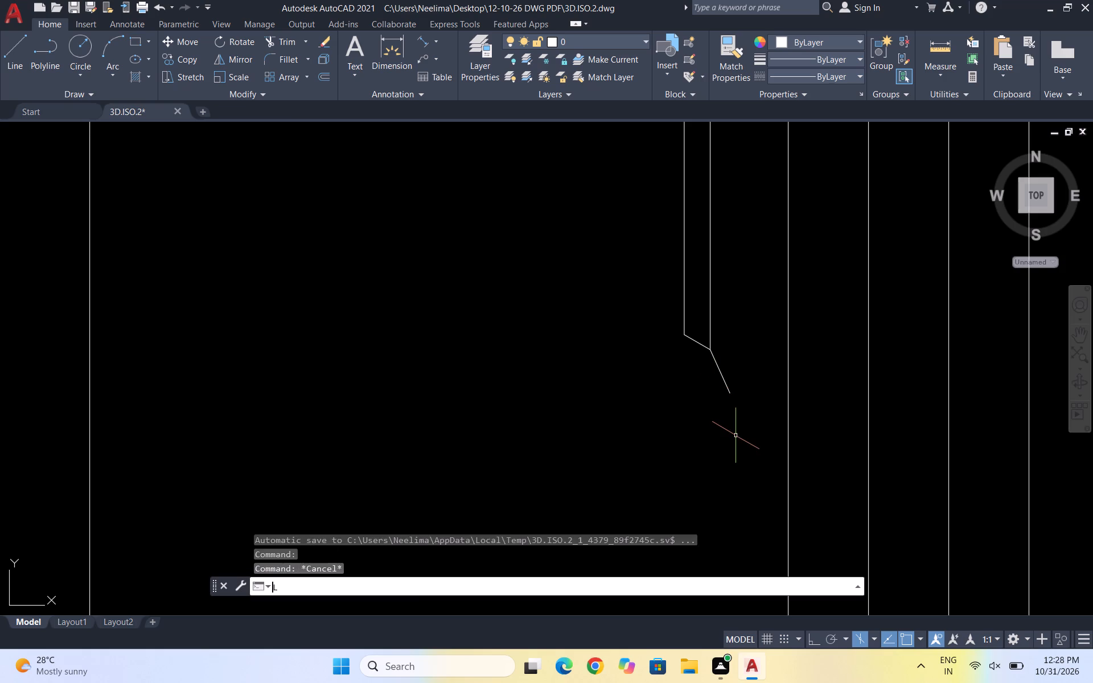
pyautogui.press('Return')
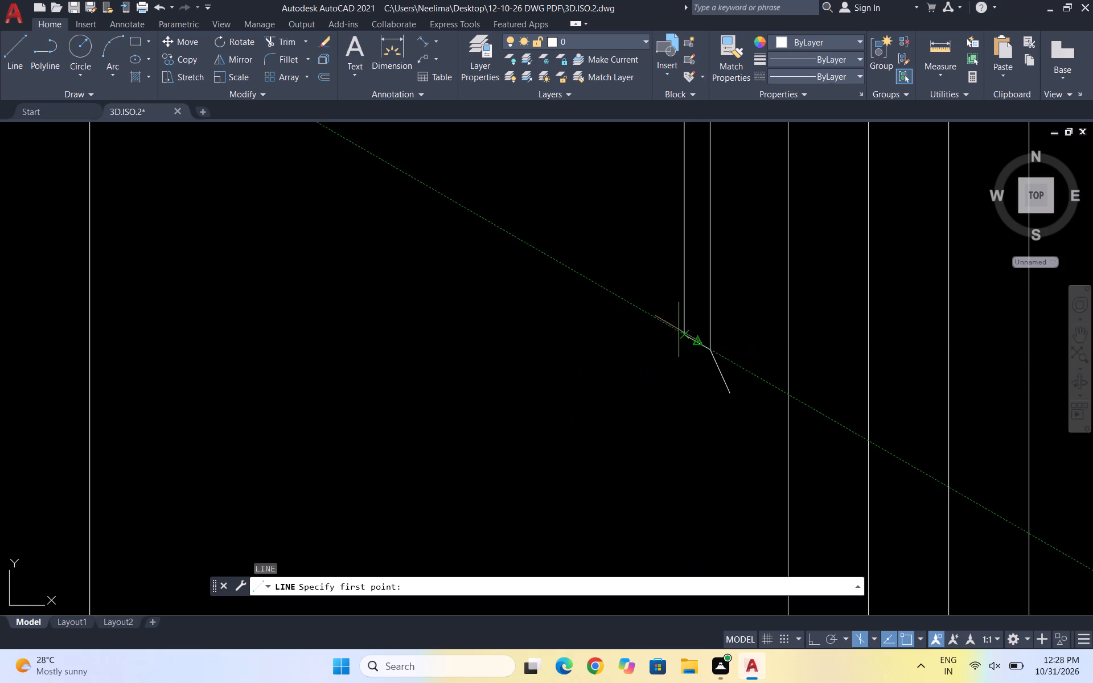
pyautogui.moveTo(687, 334); pyautogui.dragTo(681, 340)
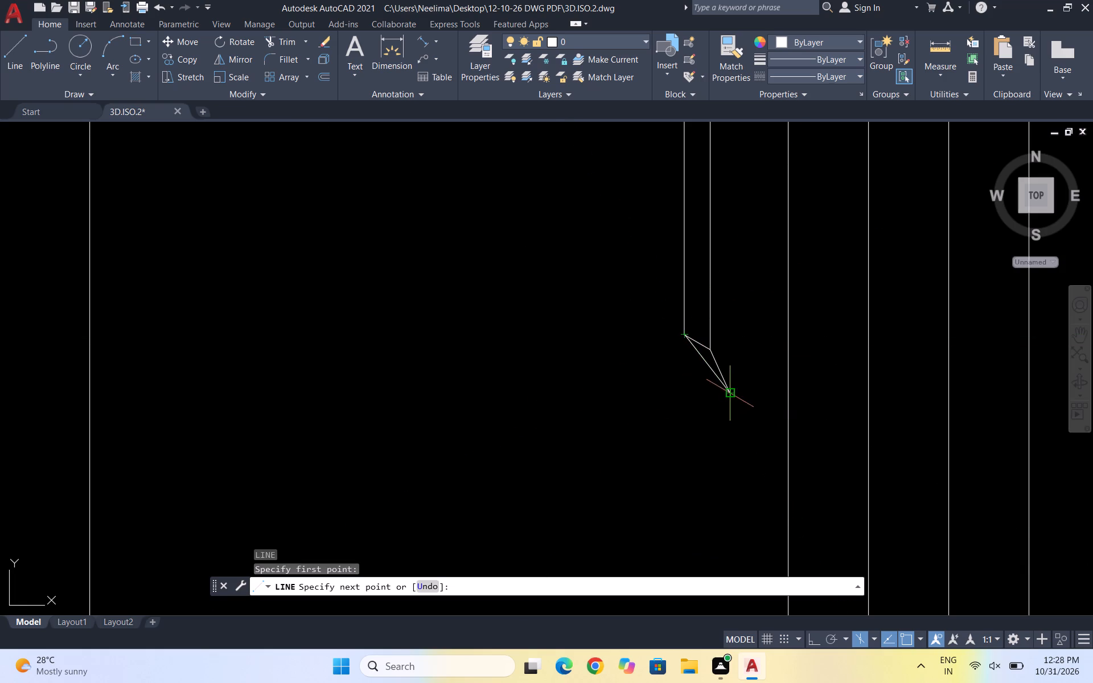
pyautogui.click(648, 351)
pyautogui.press('Escape')
# Draw a narrow ellipse whose long axis joins the free ends of the two slanted lines, forming the flared end's open rim.
pyautogui.scroll(-2, 842, 379)
pyautogui.scroll(2, 722, 384)
pyautogui.write('EL')
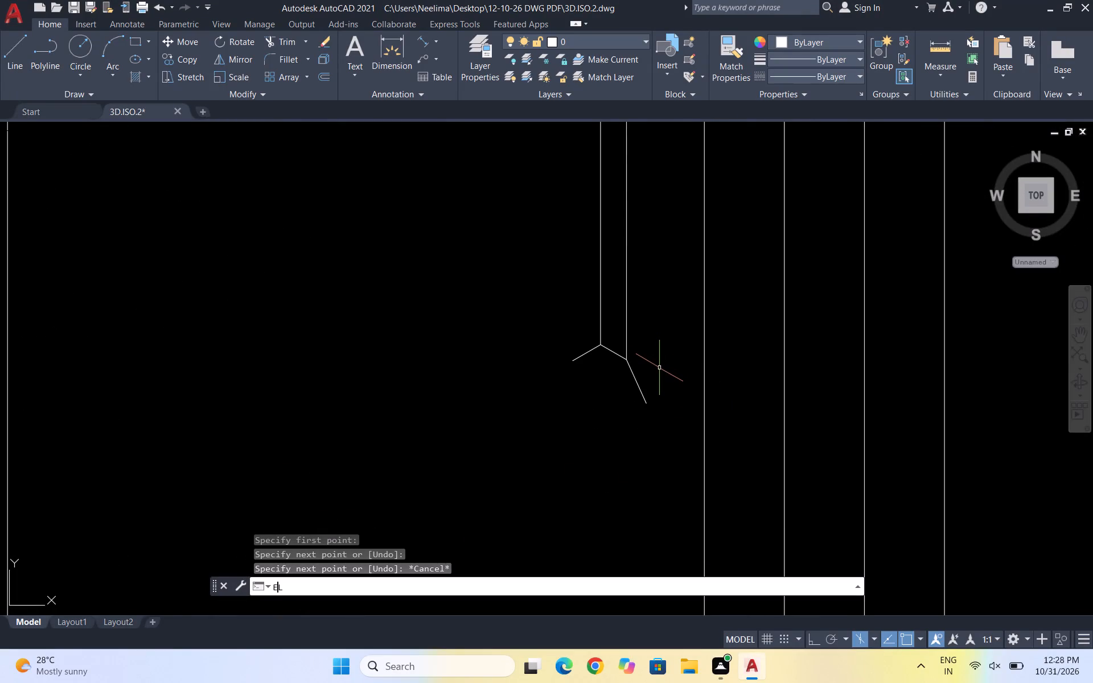
pyautogui.press('Return')
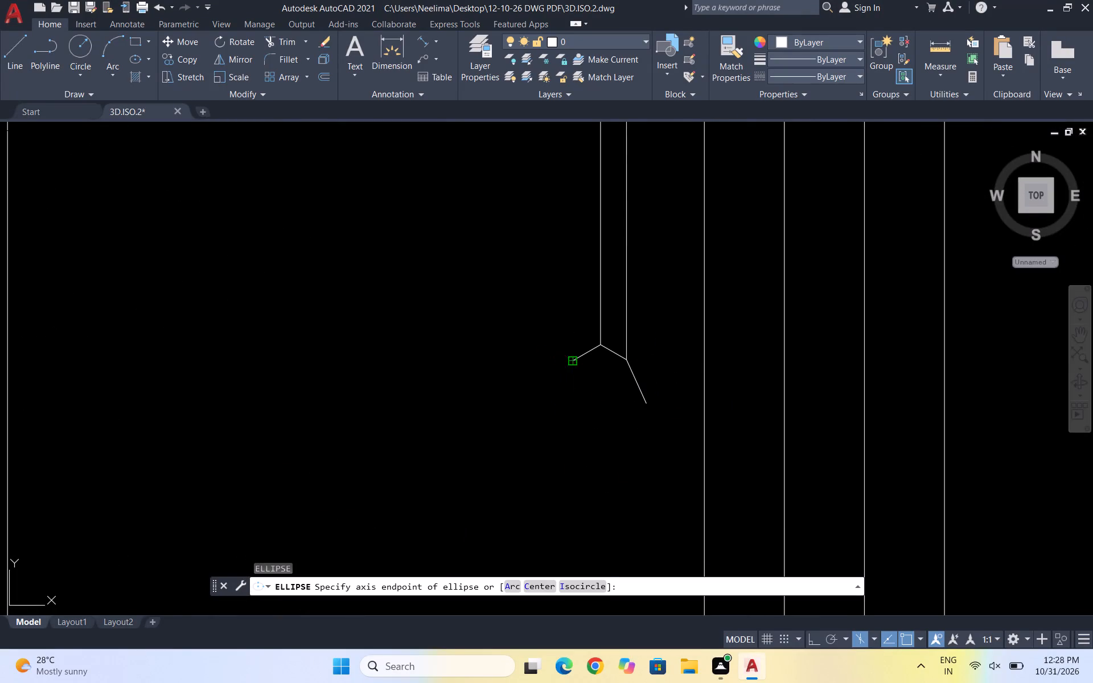
pyautogui.click(571, 364)
pyautogui.click(646, 404)
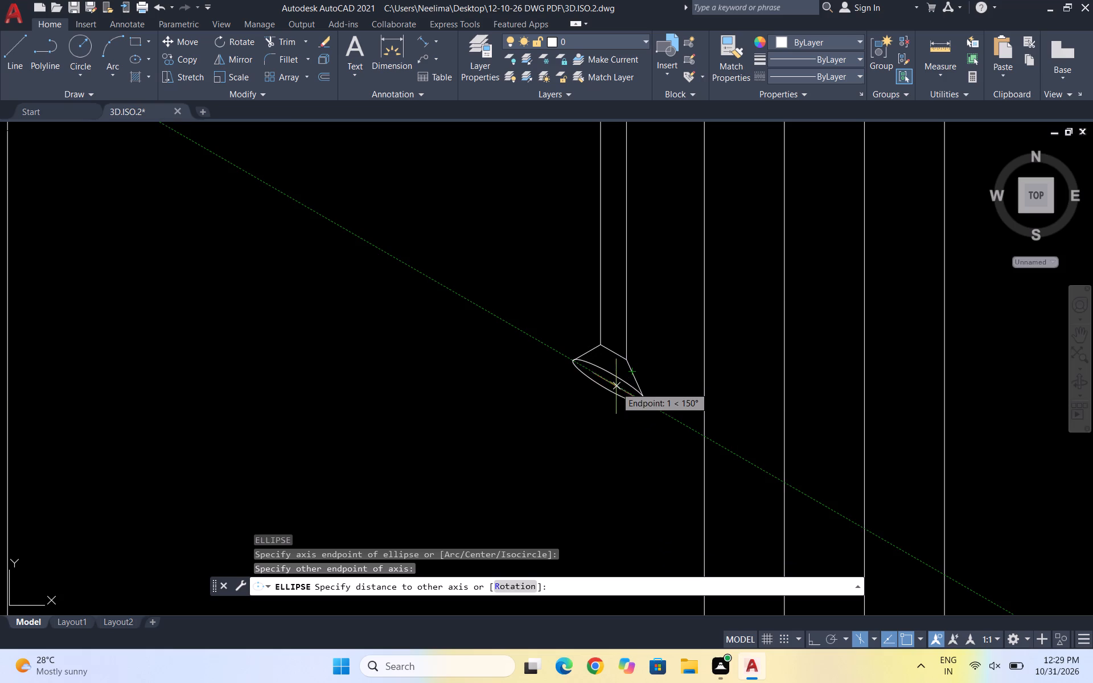
pyautogui.click(618, 382)
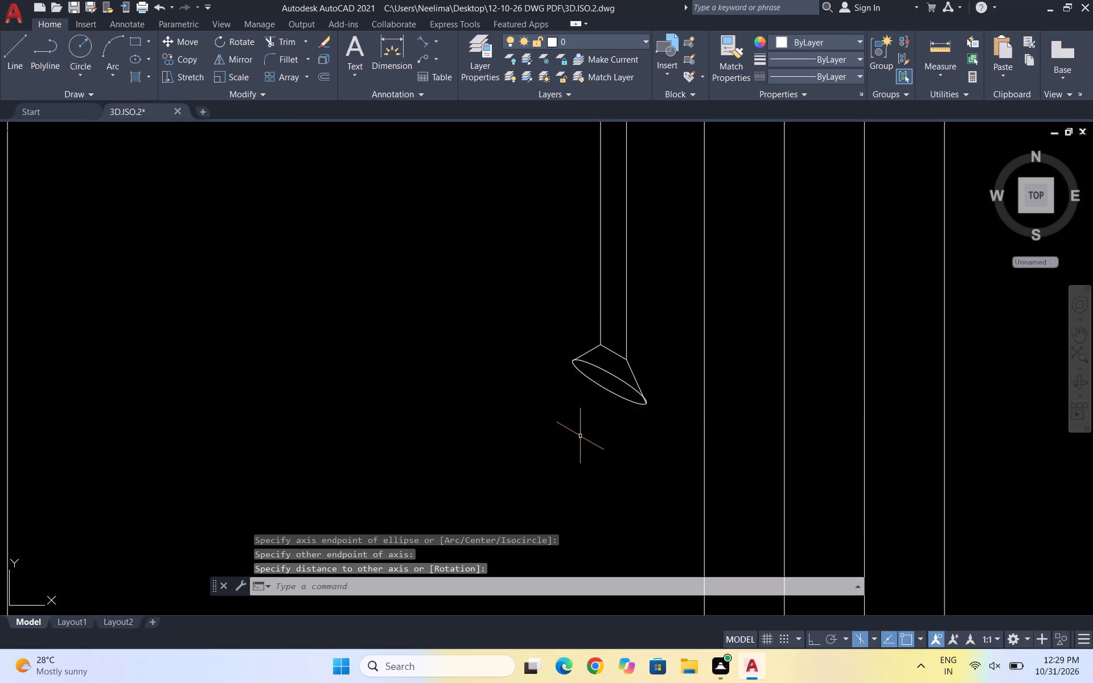
pyautogui.press('Escape')
# Select the slanted line on the inner side of the flared end, nearest the window frame.
pyautogui.scroll(-2, 607, 415)
pyautogui.scroll(4, 612, 415)
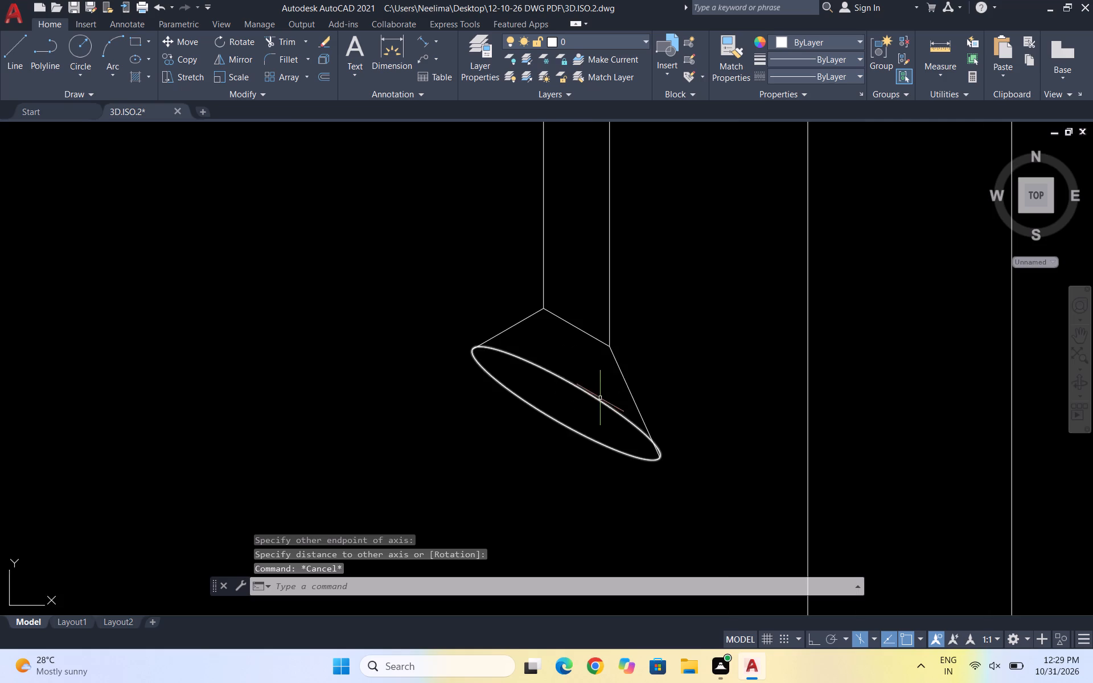
pyautogui.click(648, 398)
pyautogui.click(614, 367)
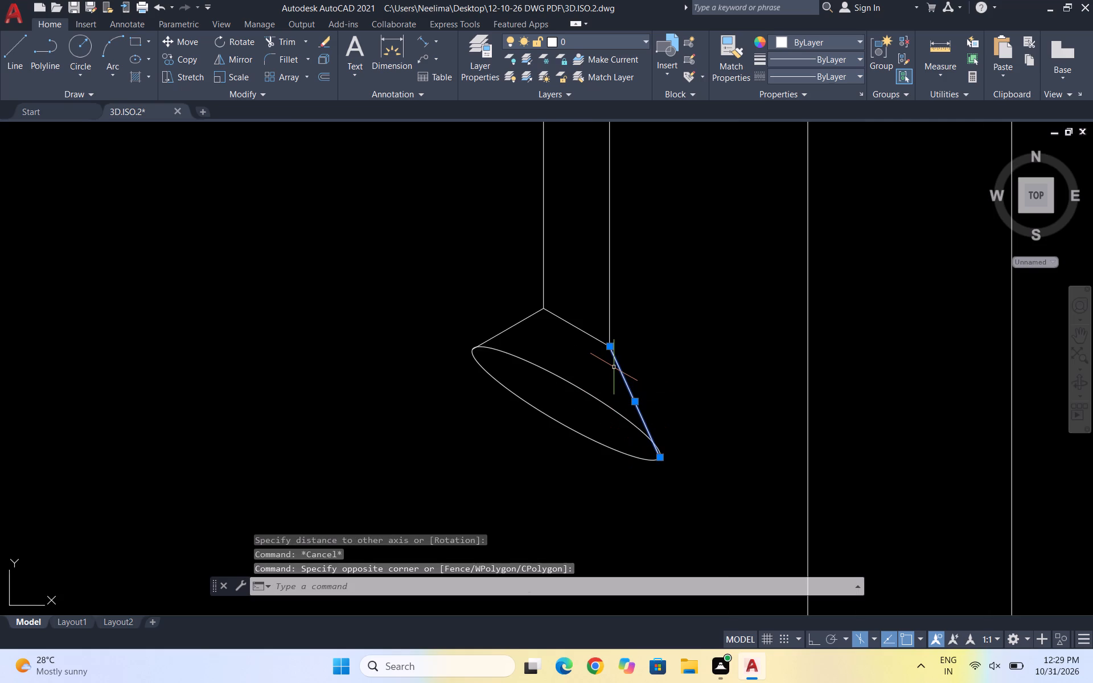
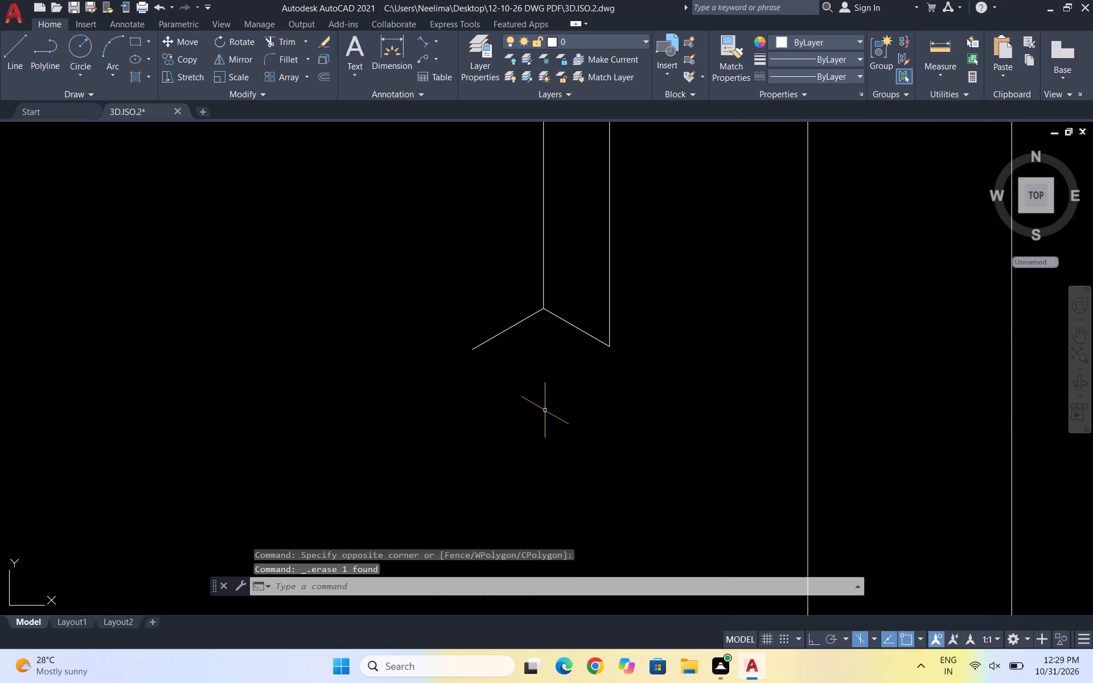
# Undo the last two erasures to bring back the rim ellipse and the inner slanted line of the flared end.
pyautogui.hotkey('ctrl', 'z')
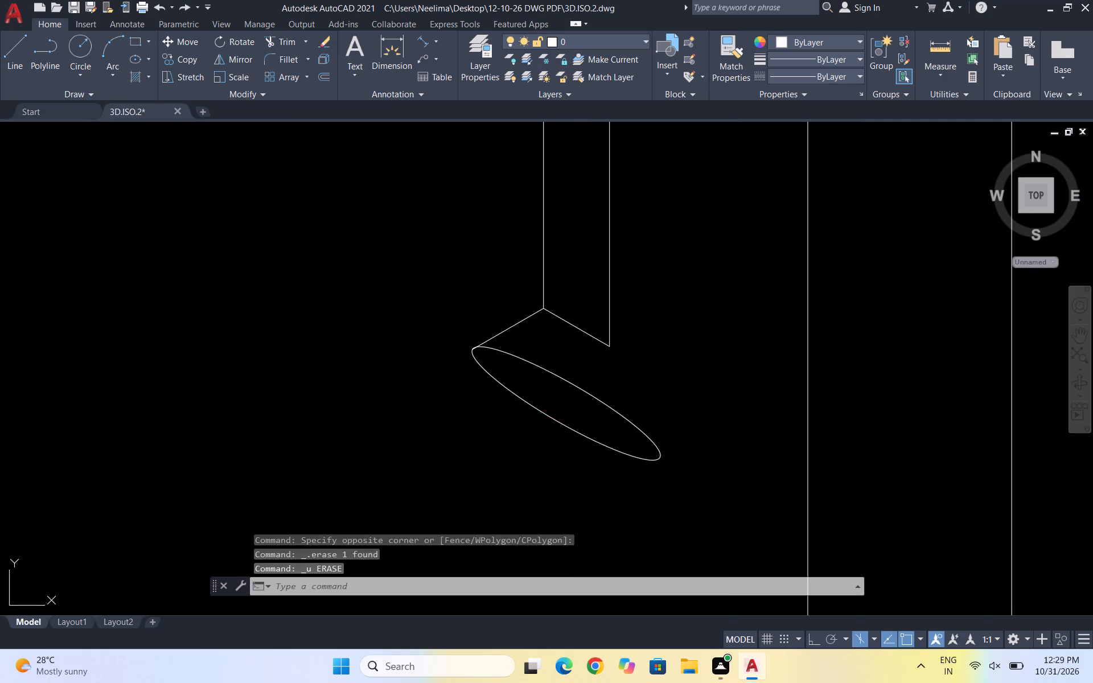
pyautogui.hotkey('ctrl', 'z')
# Erase the narrow ellipse at the flared end, keeping both slanted lines.
pyautogui.moveTo(559, 471); pyautogui.dragTo(565, 427)
pyautogui.click(566, 400)
pyautogui.moveTo(558, 393); pyautogui.dragTo(539, 411)
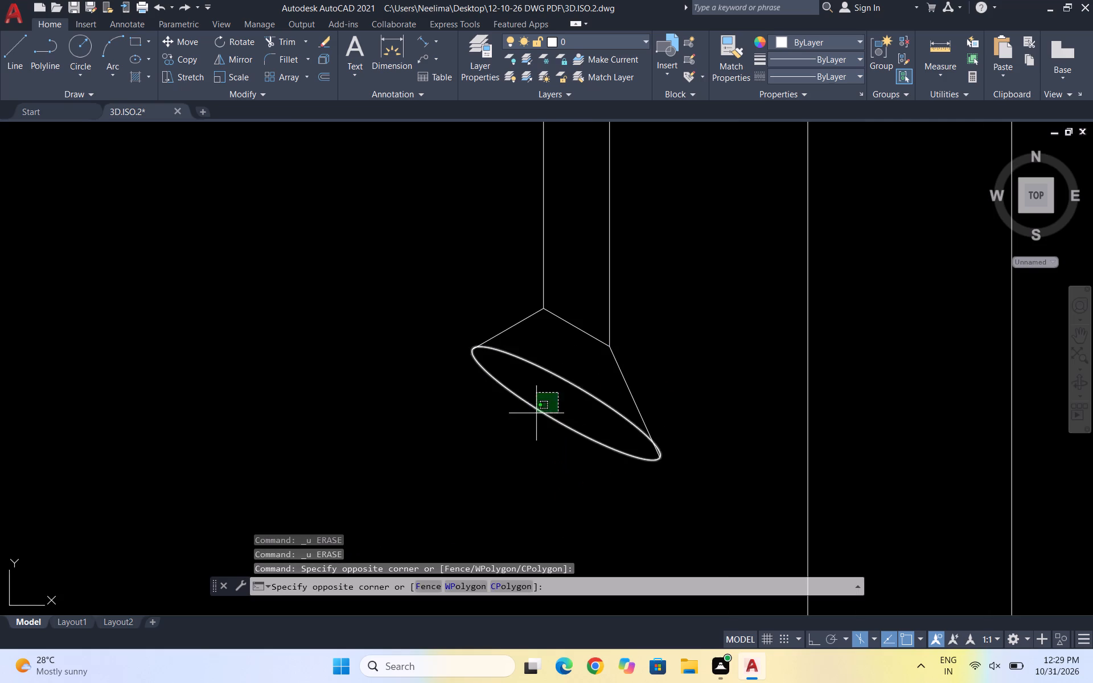
pyautogui.click(536, 413)
pyautogui.press('Delete')
pyautogui.press('Escape')
pyautogui.press('Escape')
pyautogui.press('Escape')
pyautogui.press('Escape')
pyautogui.press('Escape')
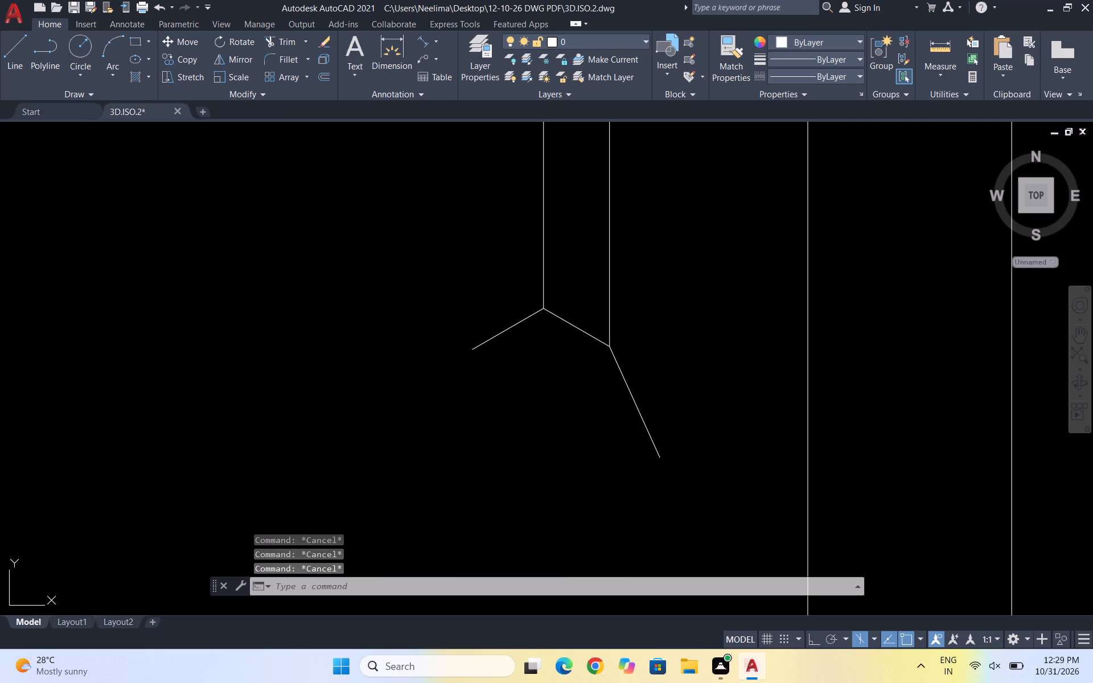
# Draw a narrow rim ellipse from the outer slanted line's free end to a point just above the inner slanted line's free end.
pyautogui.write('EL')
pyautogui.press('Return')
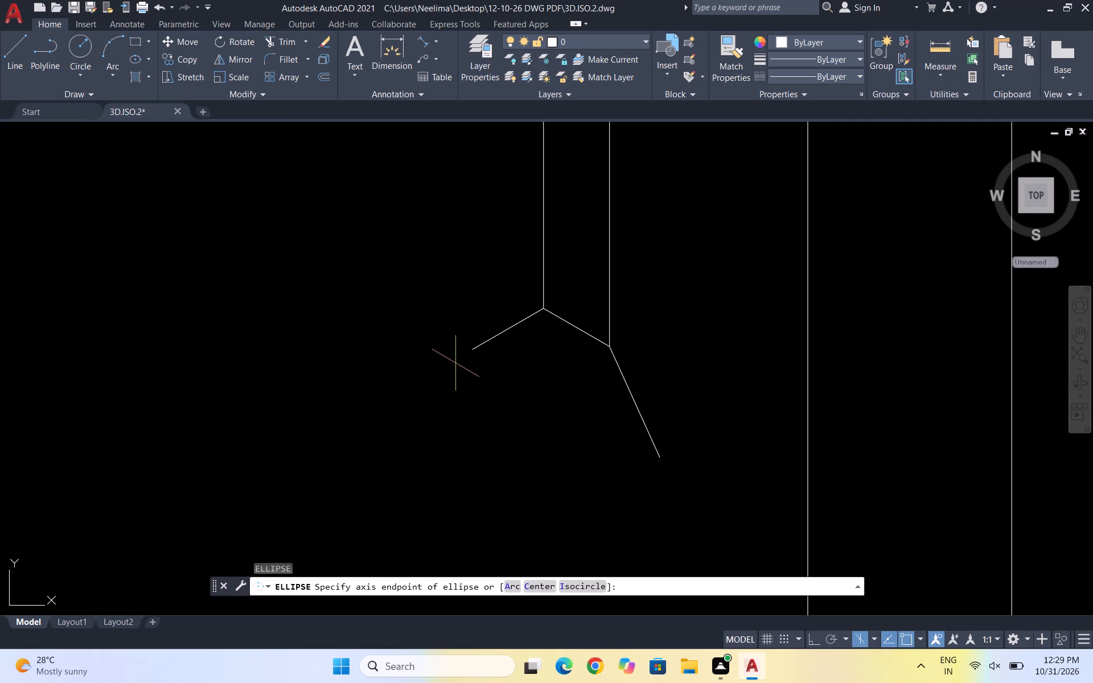
pyautogui.click(469, 353)
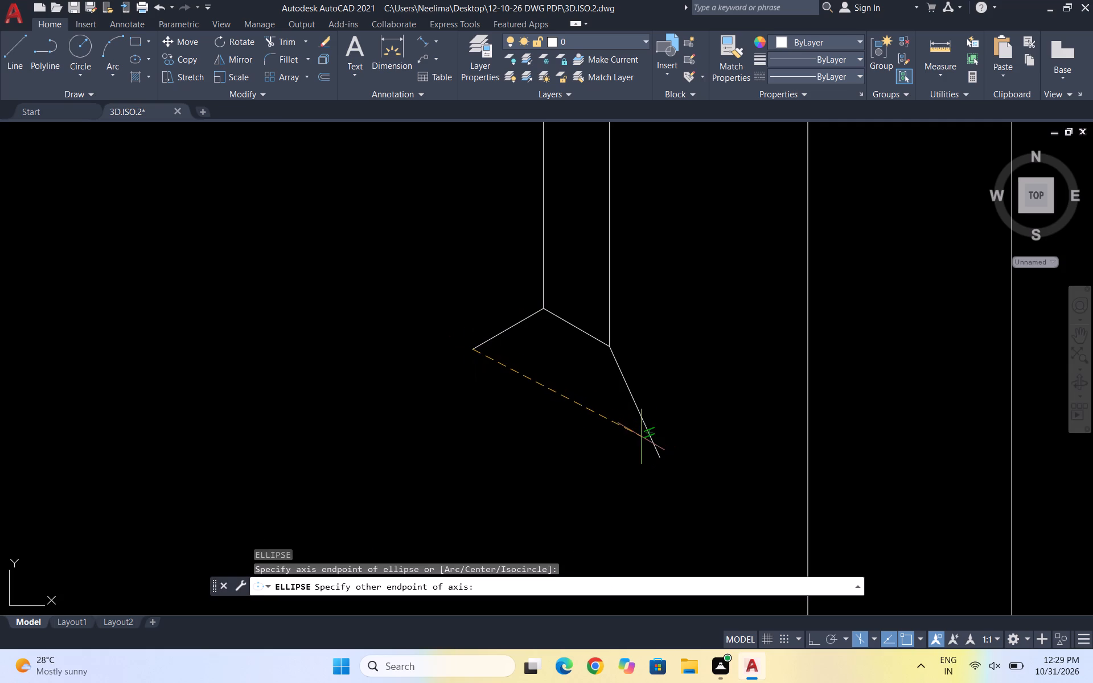
pyautogui.click(651, 447)
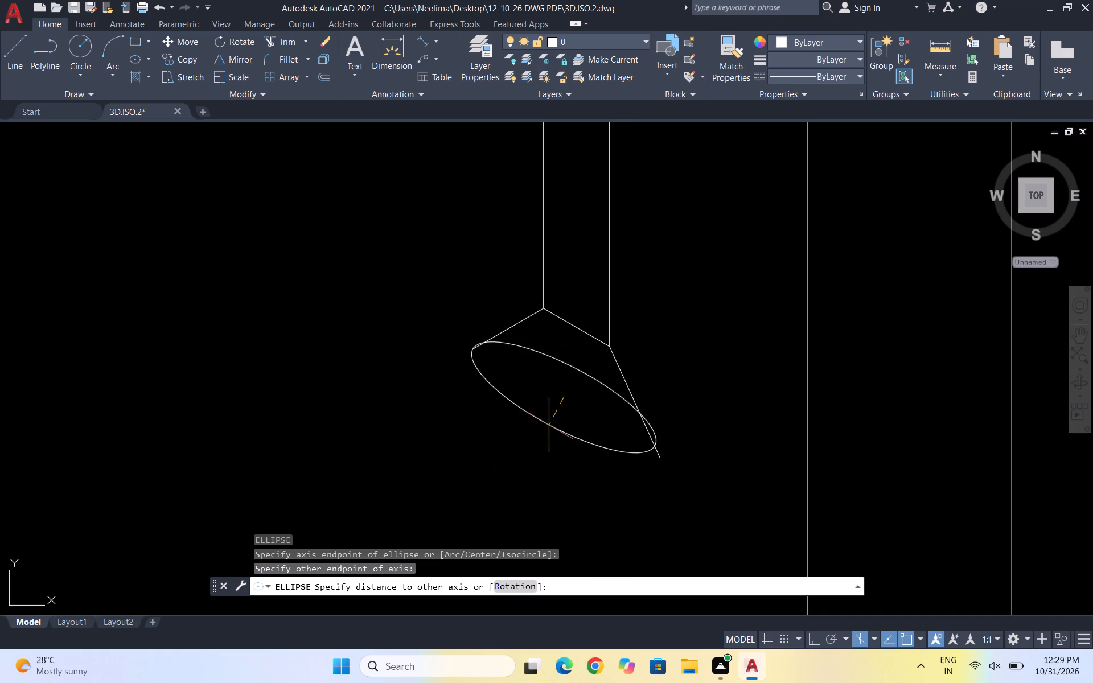
pyautogui.click(580, 402)
pyautogui.press('Escape')
# Erase the slanted line on the inner side of the flared end.
pyautogui.click(631, 396)
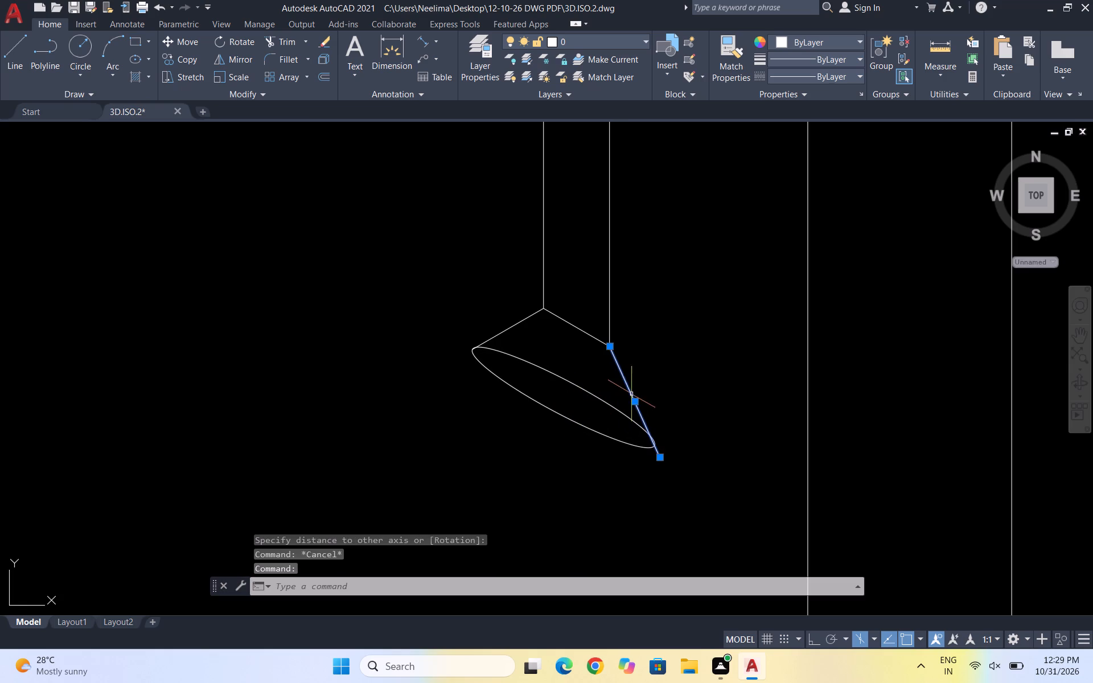
pyautogui.press('Delete')
pyautogui.press('Escape')
pyautogui.press('Escape')
# Draw a steep line from the strip's inner bottom corner down to the lower edge of the rim ellipse.
pyautogui.press('l')
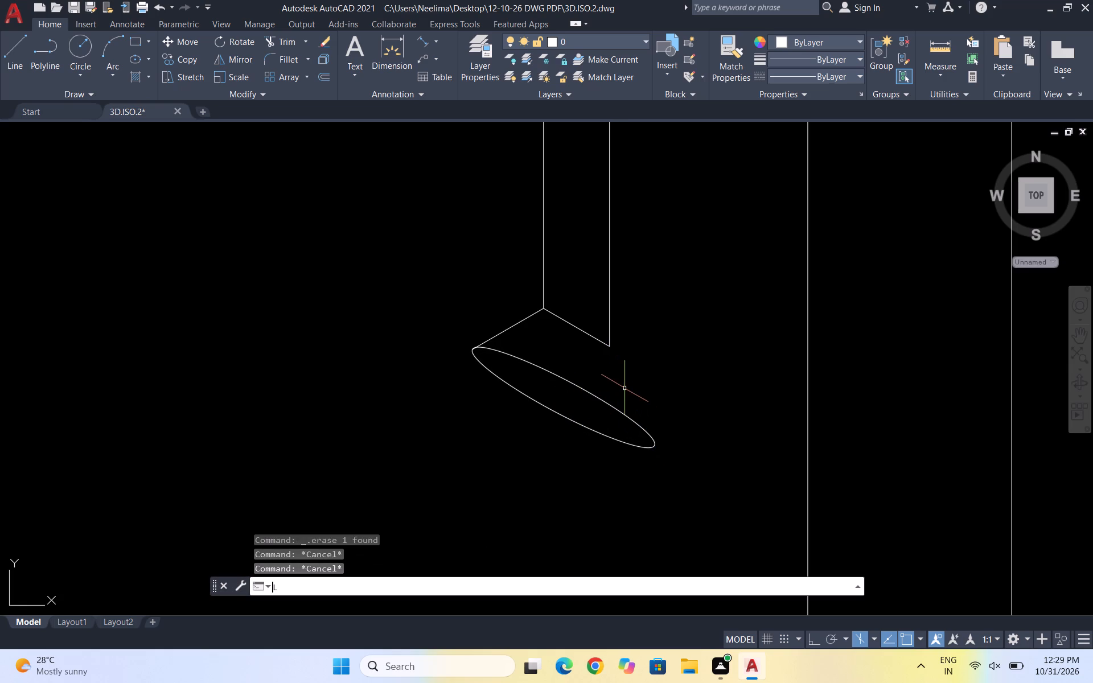
pyautogui.press('Return')
pyautogui.click(610, 348)
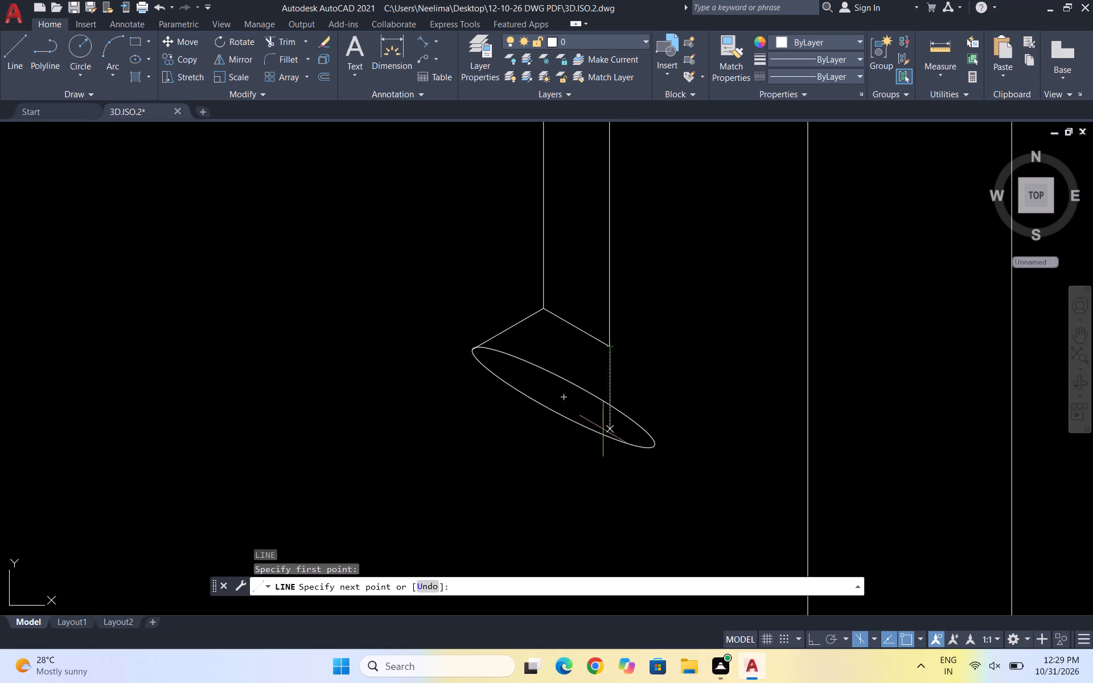
pyautogui.click(619, 437)
pyautogui.press('Escape')
# Erase the slanted line on the outer side of the flared end.
pyautogui.moveTo(533, 335); pyautogui.dragTo(513, 329)
pyautogui.click(502, 322)
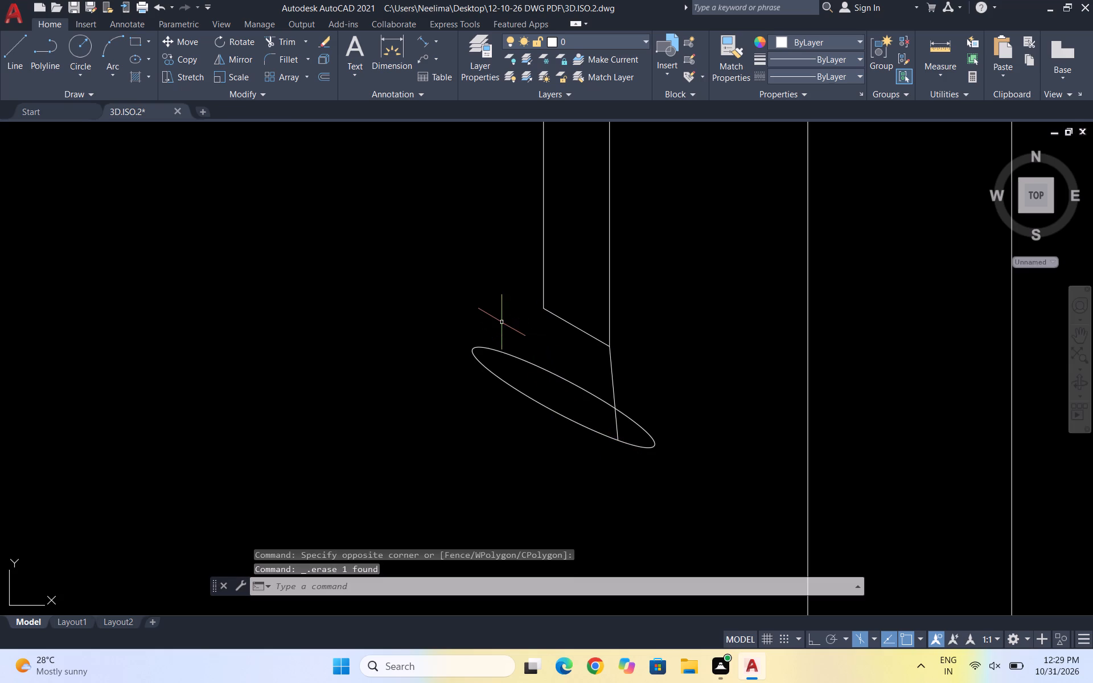
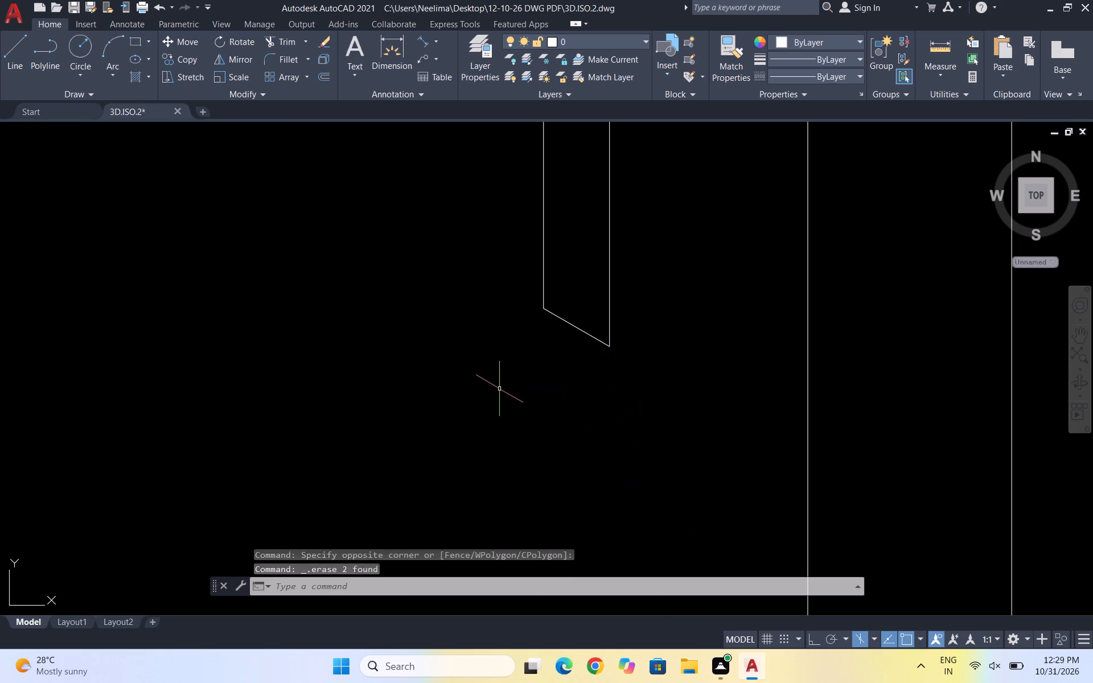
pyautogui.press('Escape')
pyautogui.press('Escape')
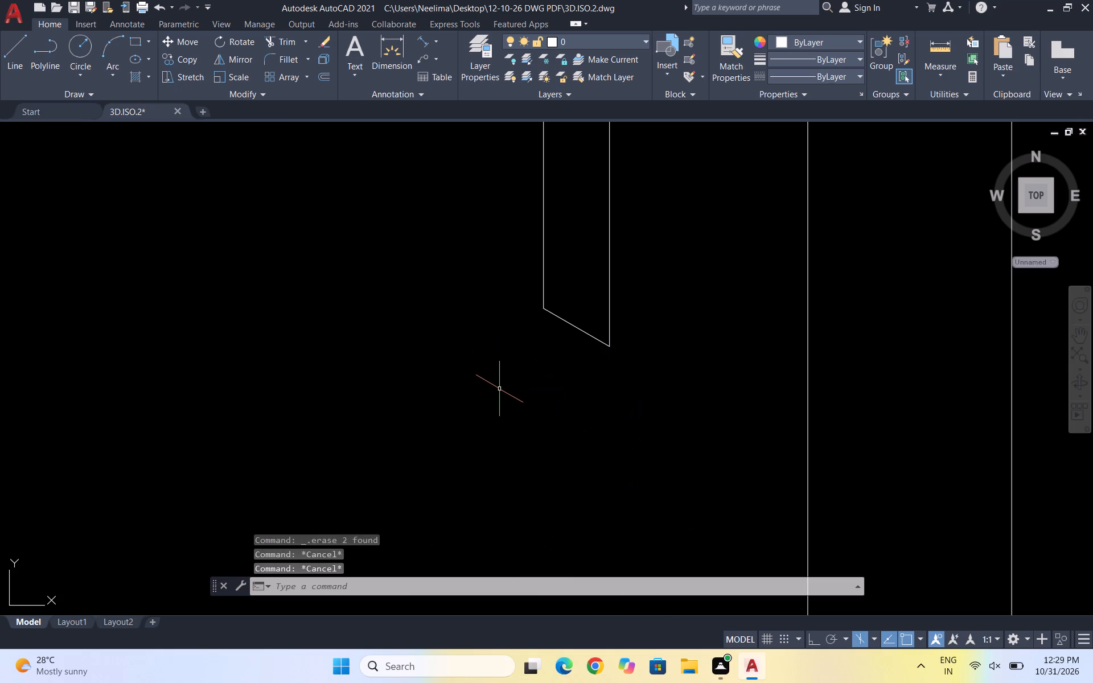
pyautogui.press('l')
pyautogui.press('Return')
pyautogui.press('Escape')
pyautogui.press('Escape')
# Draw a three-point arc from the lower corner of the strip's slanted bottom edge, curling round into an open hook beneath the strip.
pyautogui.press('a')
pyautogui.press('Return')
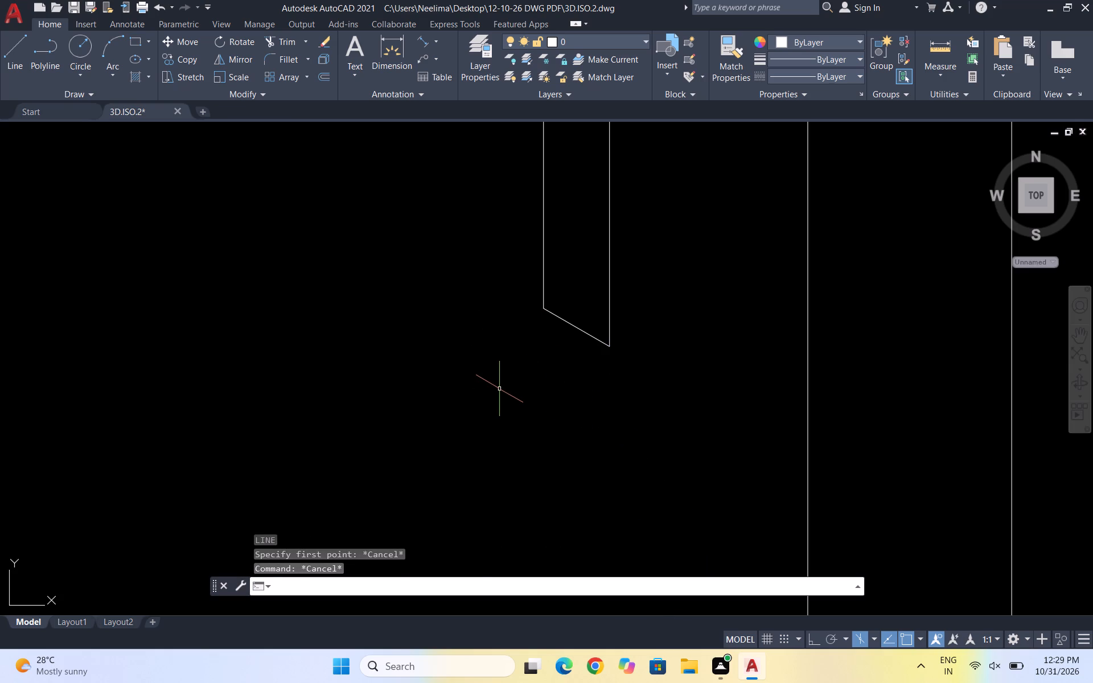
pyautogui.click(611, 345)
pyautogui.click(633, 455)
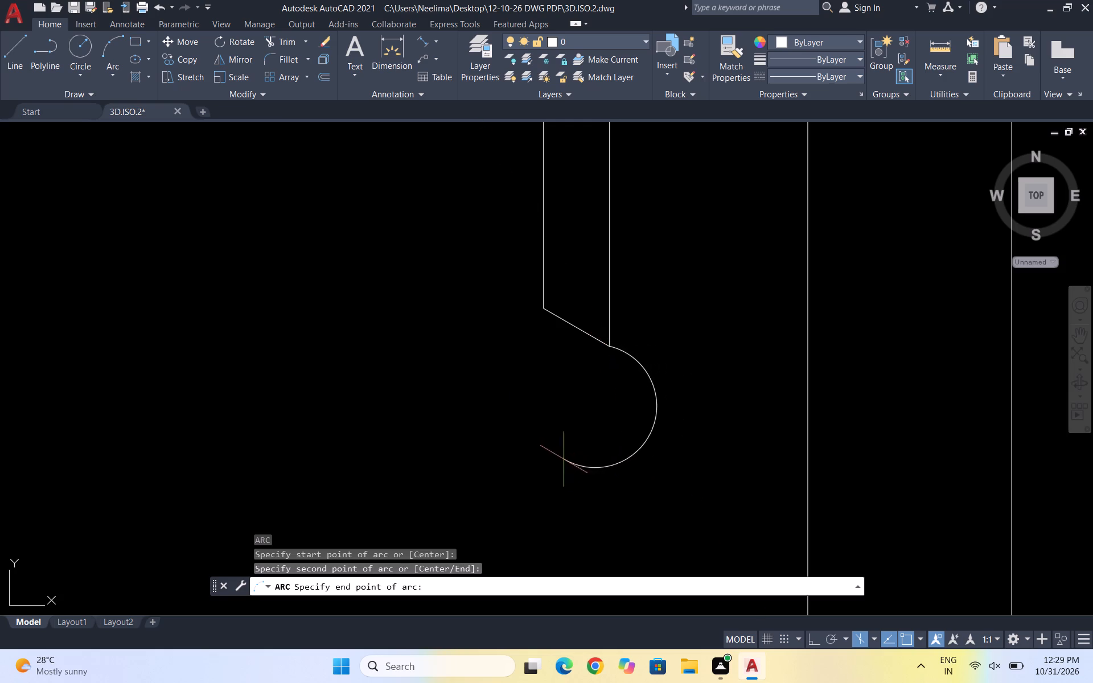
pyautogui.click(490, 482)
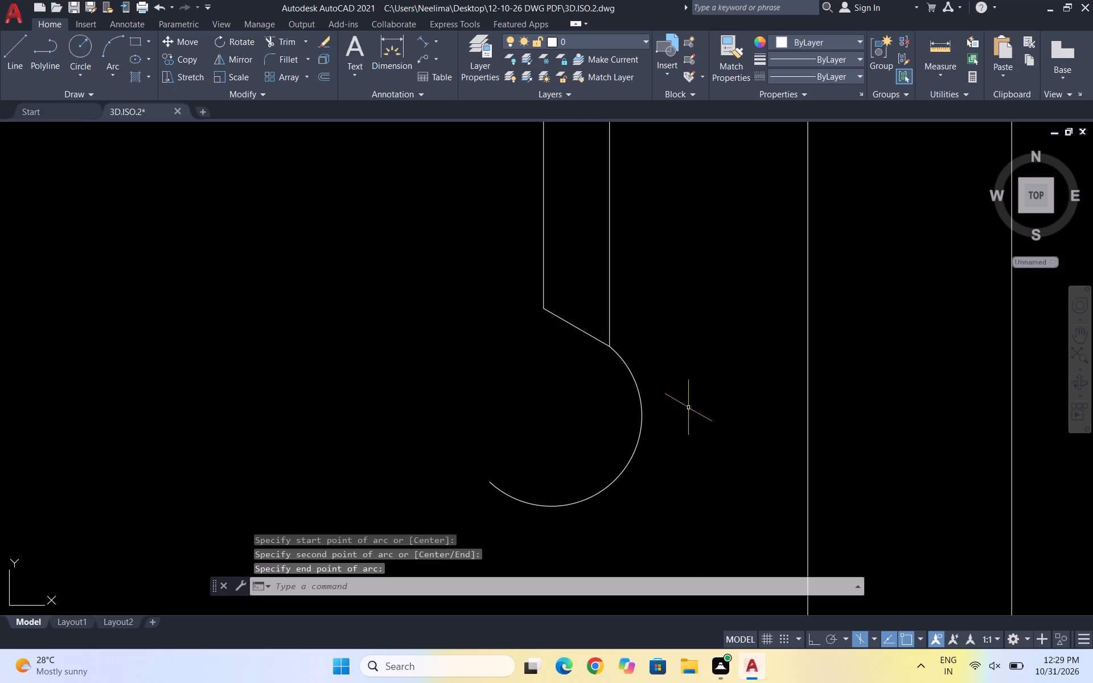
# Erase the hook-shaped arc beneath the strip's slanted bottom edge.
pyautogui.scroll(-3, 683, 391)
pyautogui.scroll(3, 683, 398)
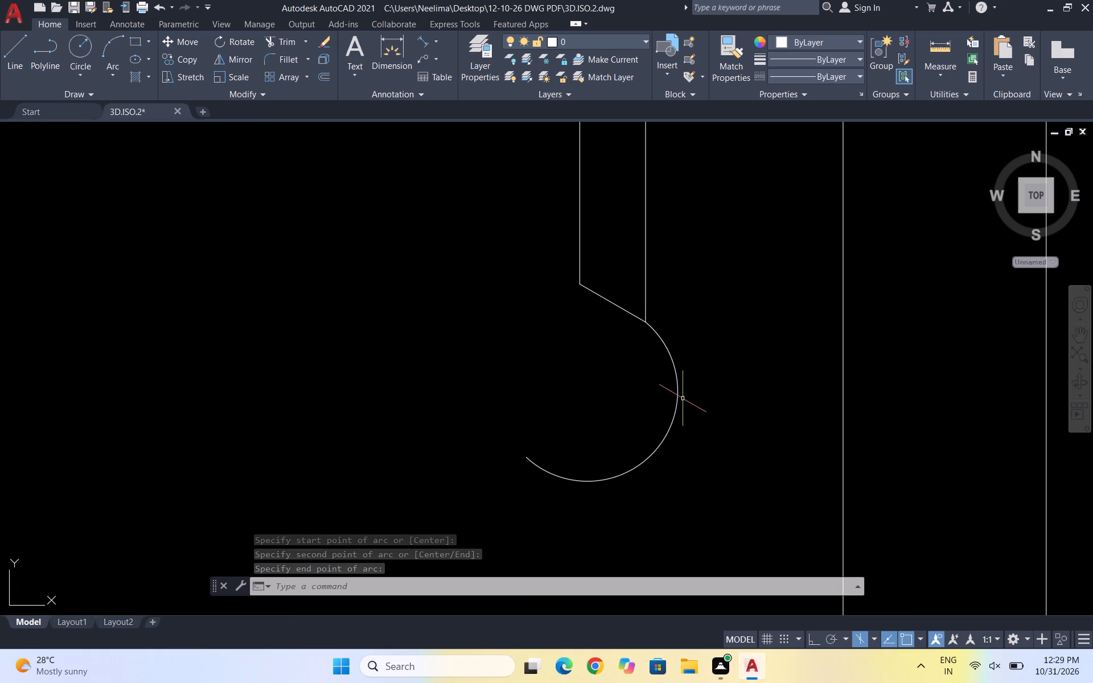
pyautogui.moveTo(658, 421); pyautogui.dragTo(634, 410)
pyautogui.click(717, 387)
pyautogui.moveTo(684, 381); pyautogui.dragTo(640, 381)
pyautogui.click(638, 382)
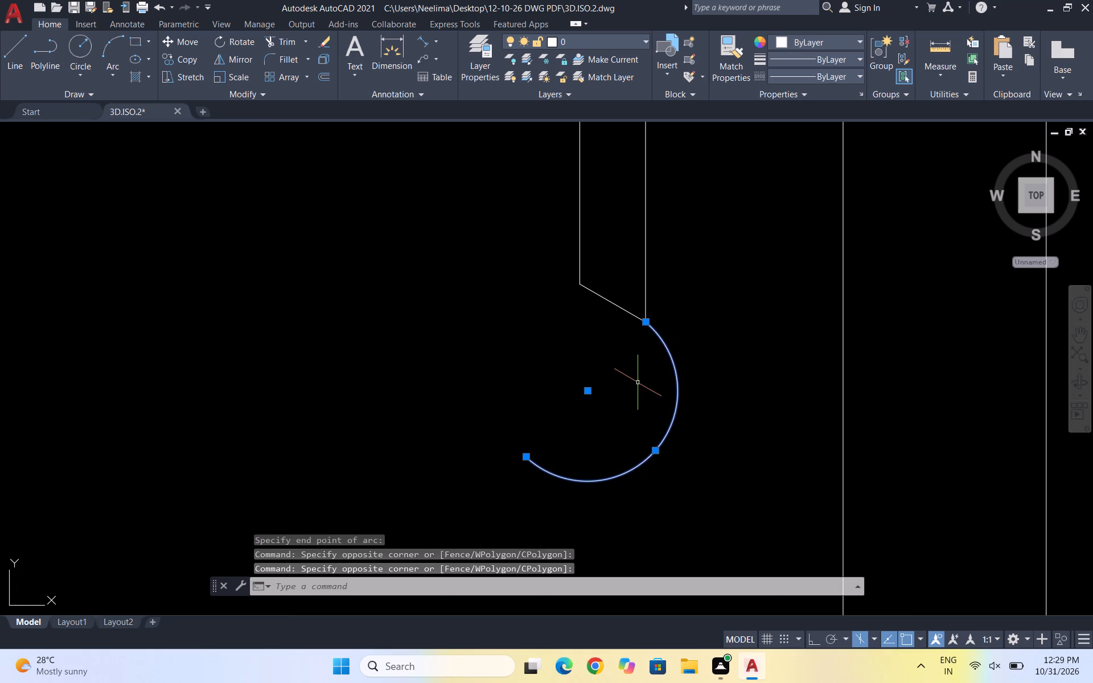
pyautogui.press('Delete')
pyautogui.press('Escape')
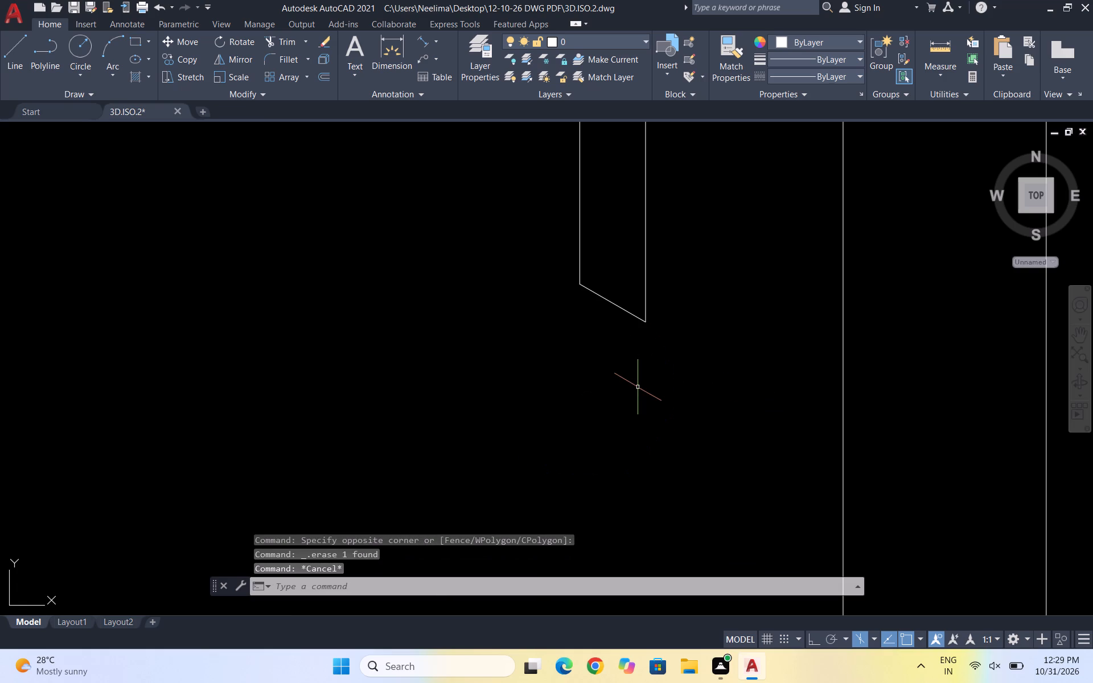
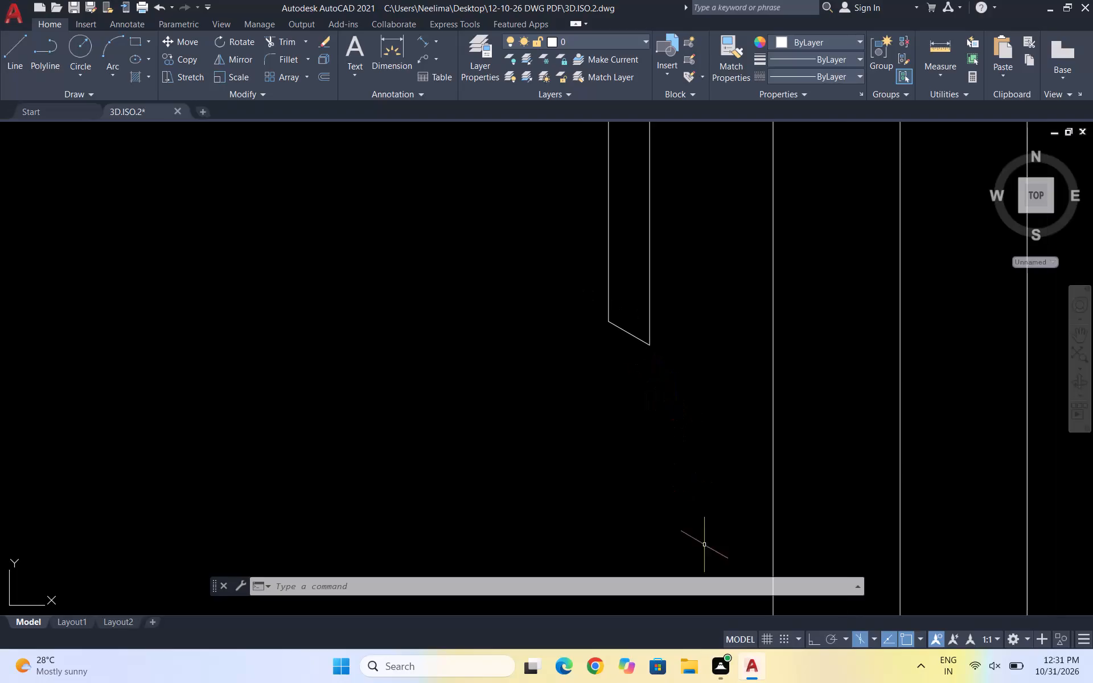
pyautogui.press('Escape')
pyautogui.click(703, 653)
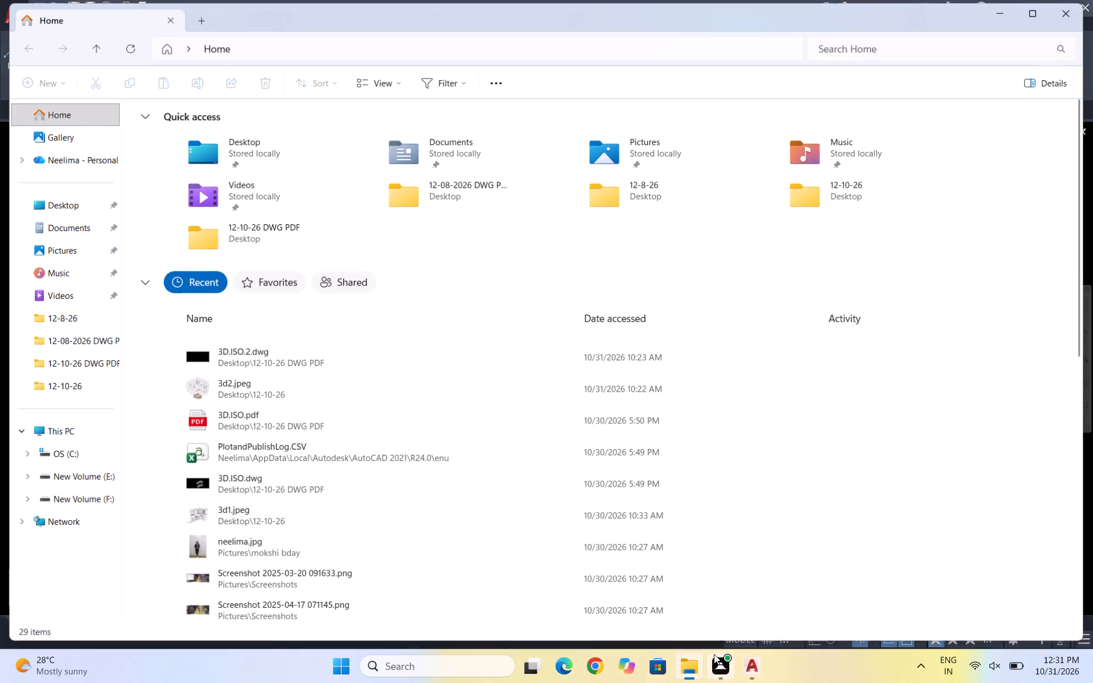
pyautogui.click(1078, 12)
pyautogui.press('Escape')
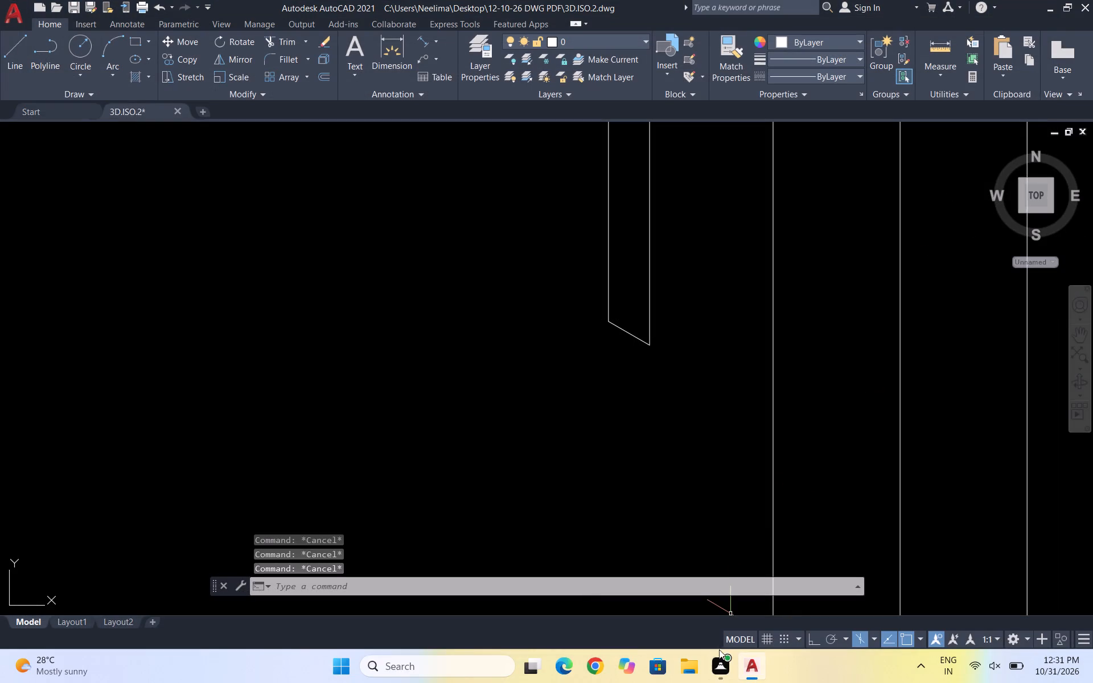